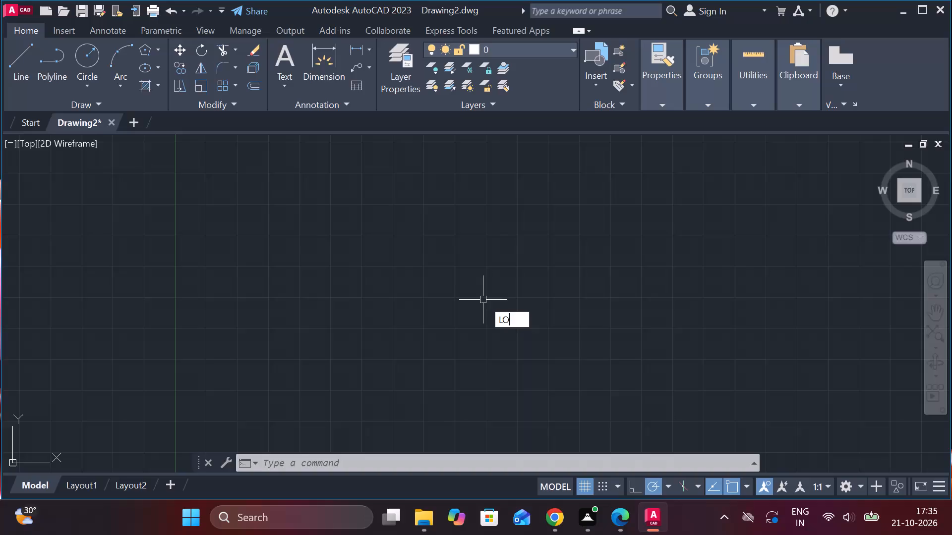
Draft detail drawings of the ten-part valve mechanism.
Turn on command log file recording with LOGFILEON.
key("g")
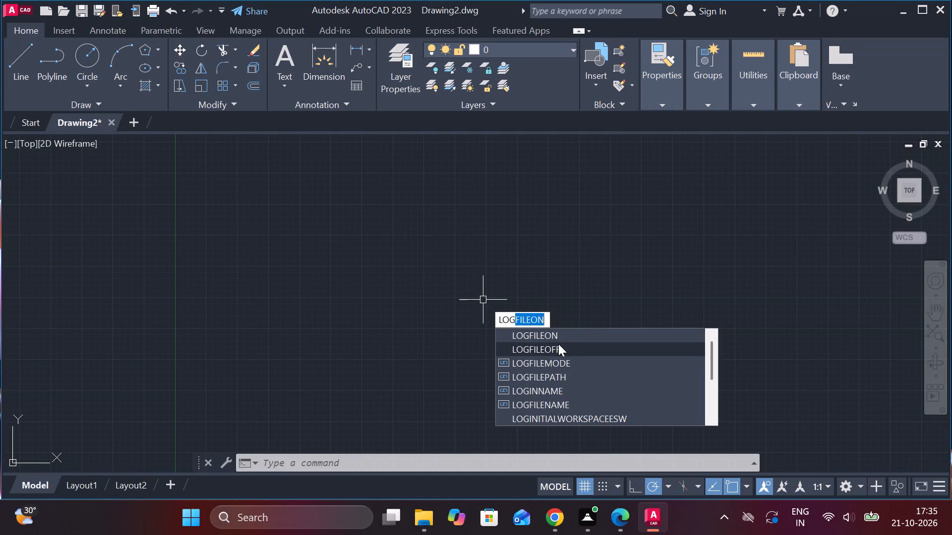
left_click(536, 338)
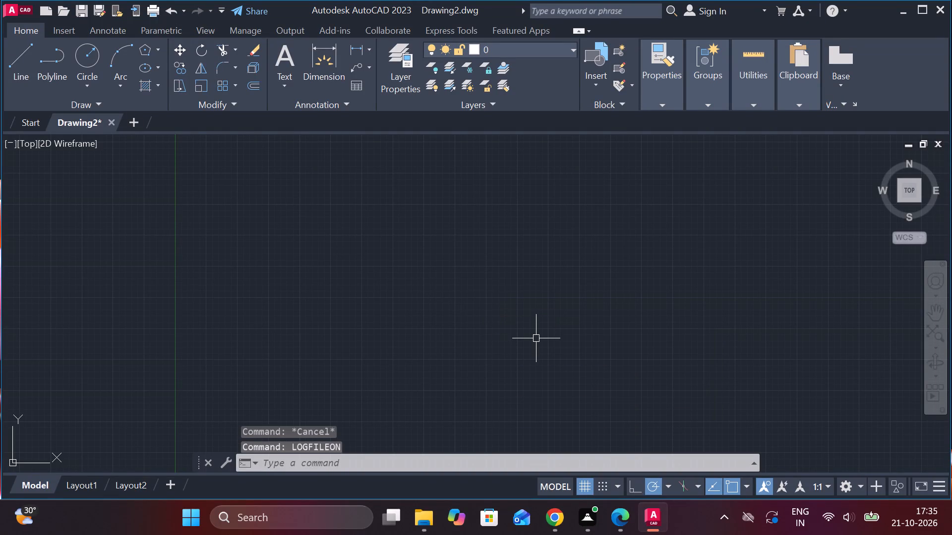
Set the model space limits with the lower-left corner at 0,0 and the upper-right corner at 297,210.
type("LIMITS")
key("Return")
type("0,0")
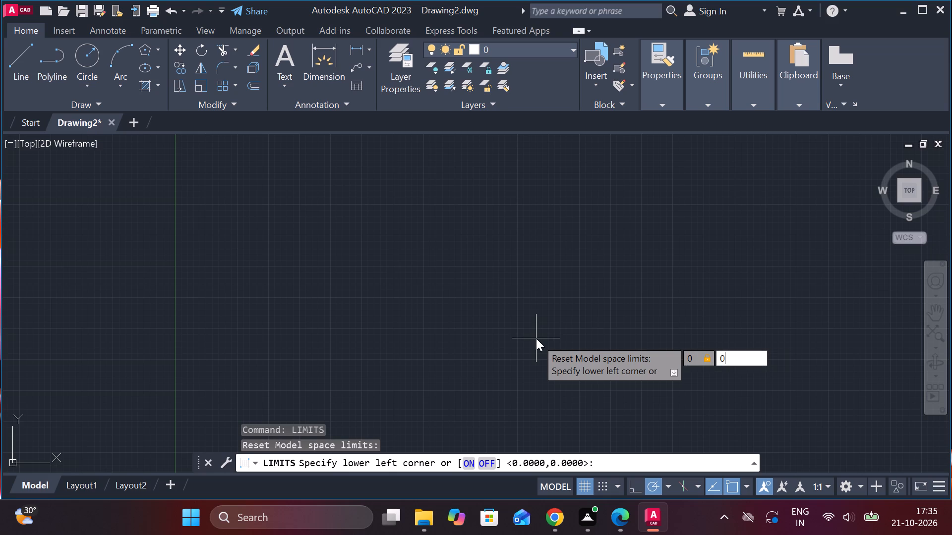
key("Return")
type("297,210")
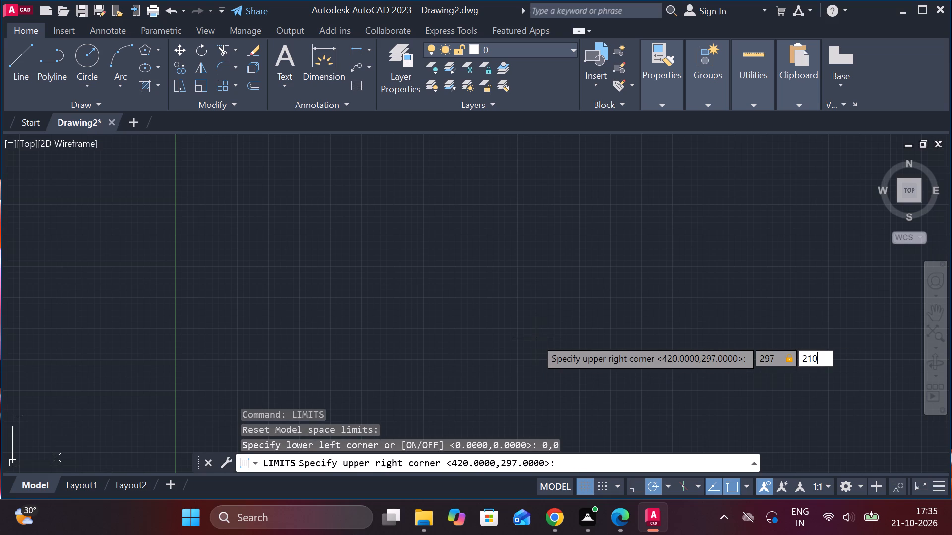
key("Return")
key("z")
key("Return")
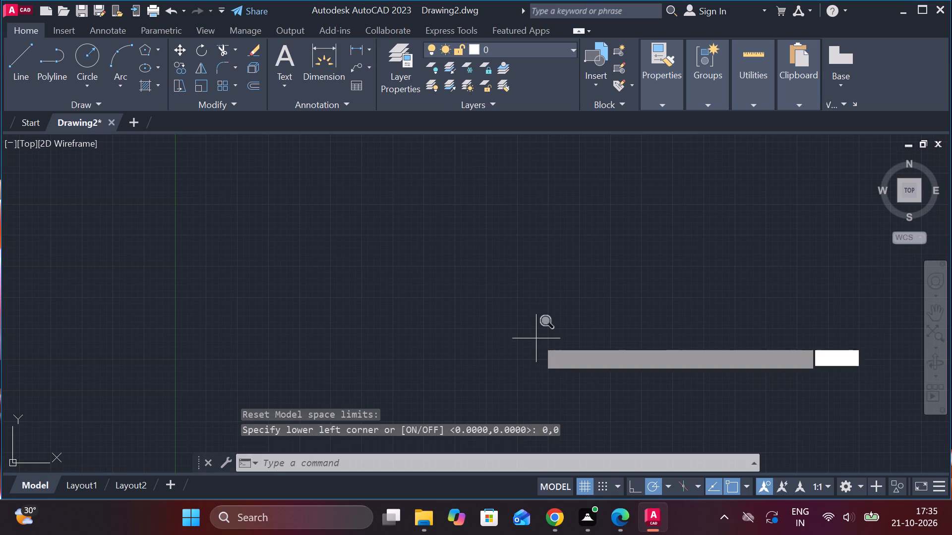
key("e")
key("Return")
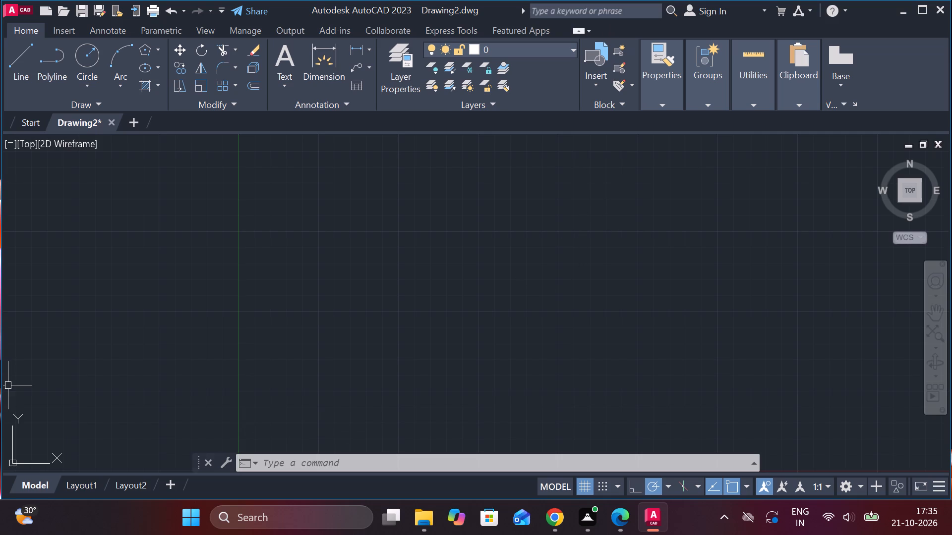
Move the UCS origin from the world origin to a point below and to its left, using Move and Align.
scroll(485, 425, "down", 1)
scroll(361, 356, "down", 1)
scroll(360, 356, "up", 2)
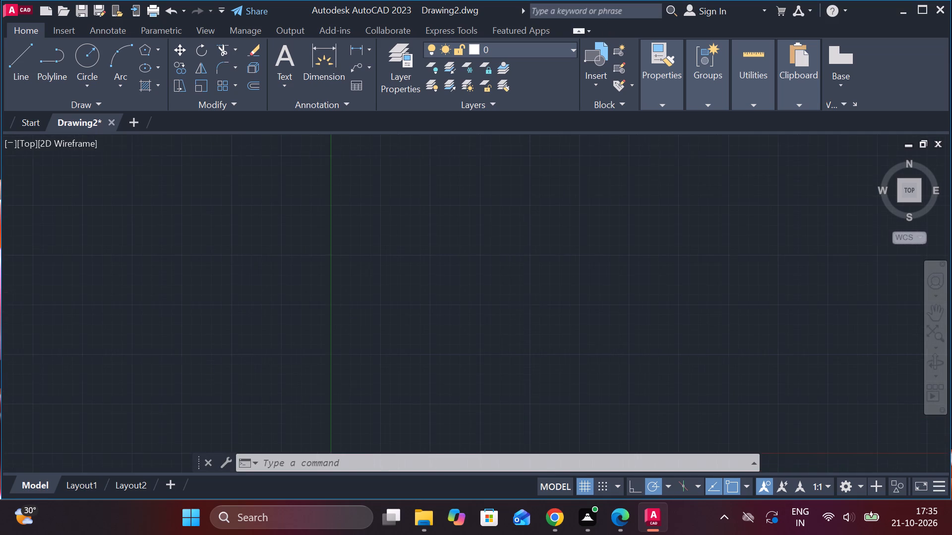
scroll(271, 387, "down", 4)
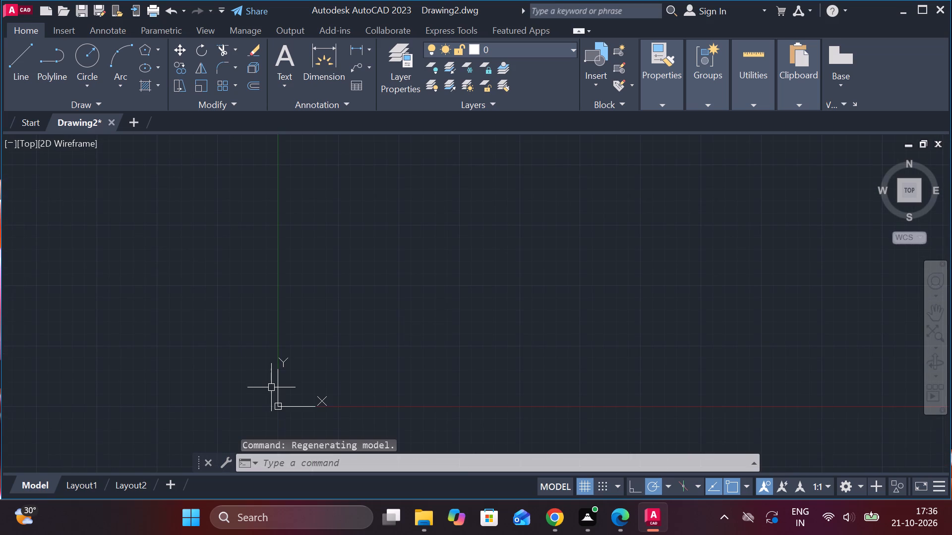
left_click(278, 409)
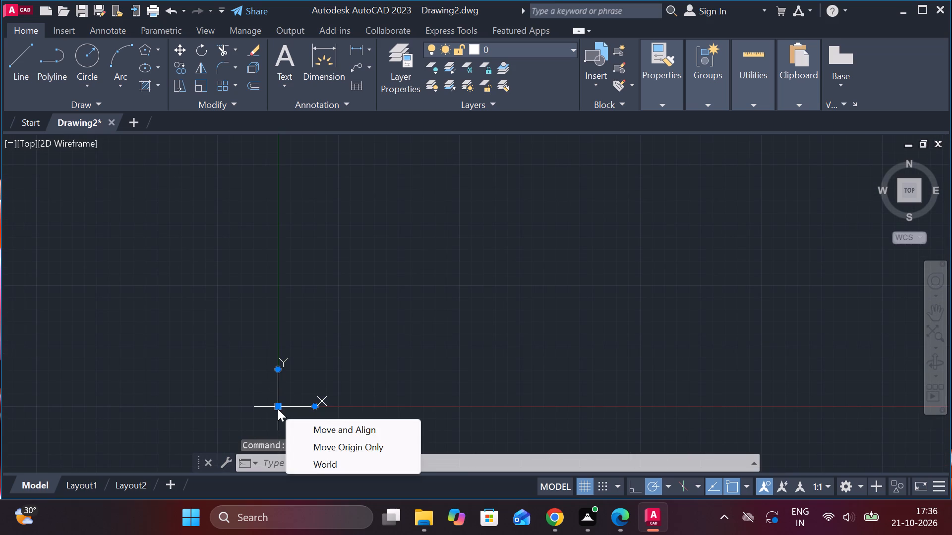
left_click(278, 409)
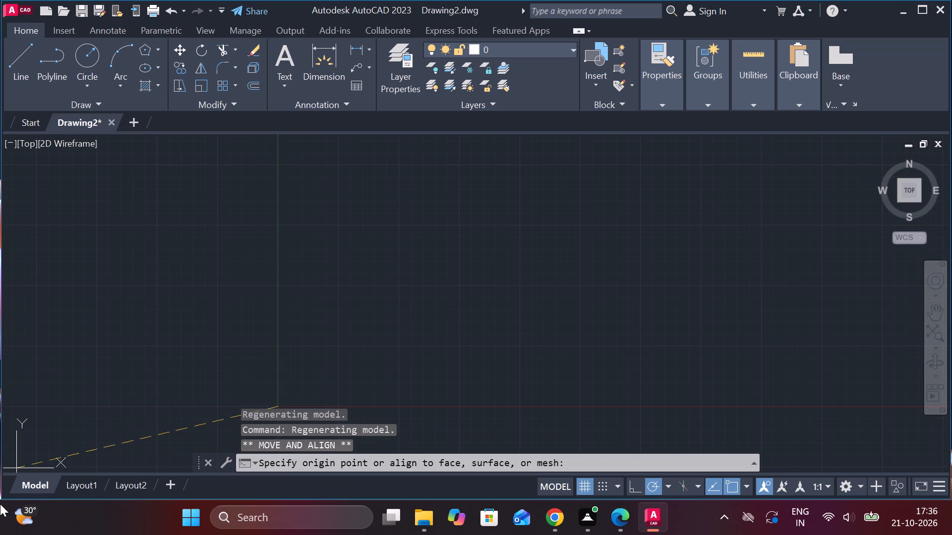
left_click(13, 462)
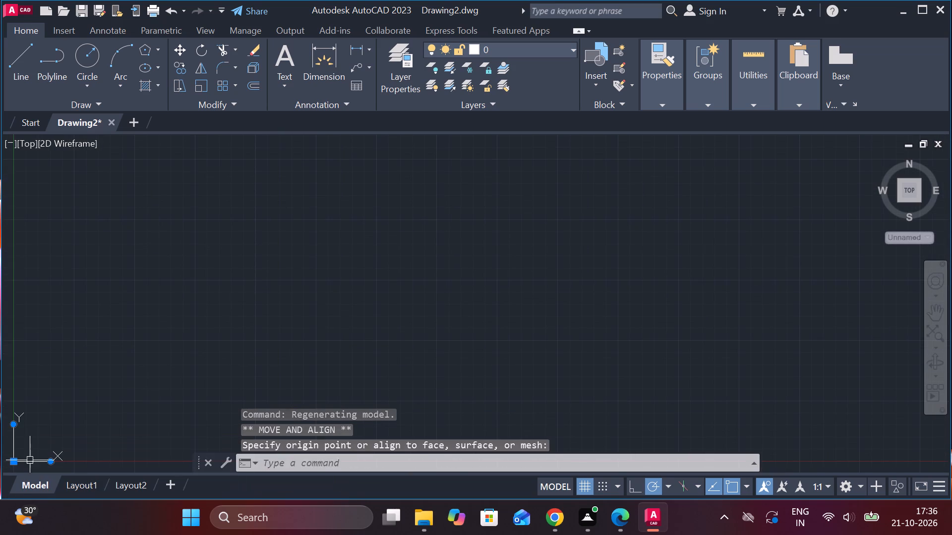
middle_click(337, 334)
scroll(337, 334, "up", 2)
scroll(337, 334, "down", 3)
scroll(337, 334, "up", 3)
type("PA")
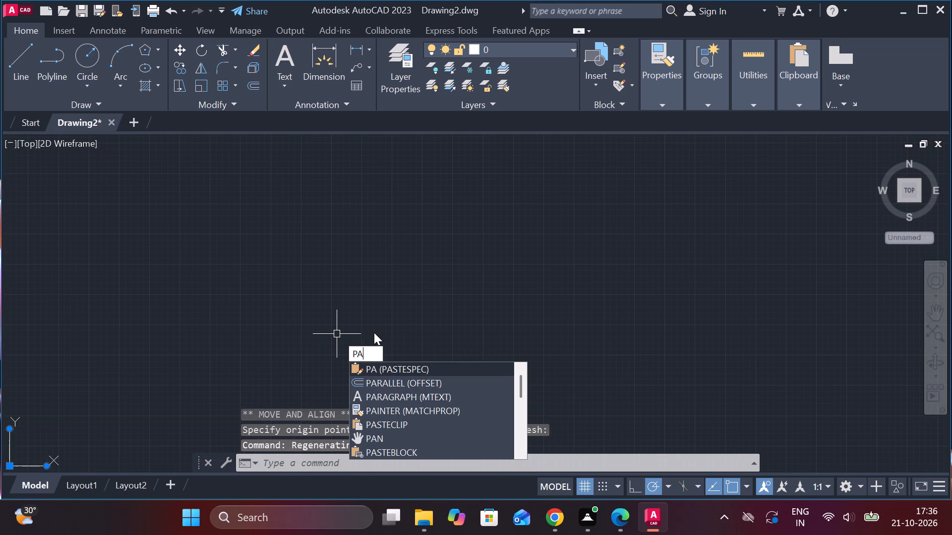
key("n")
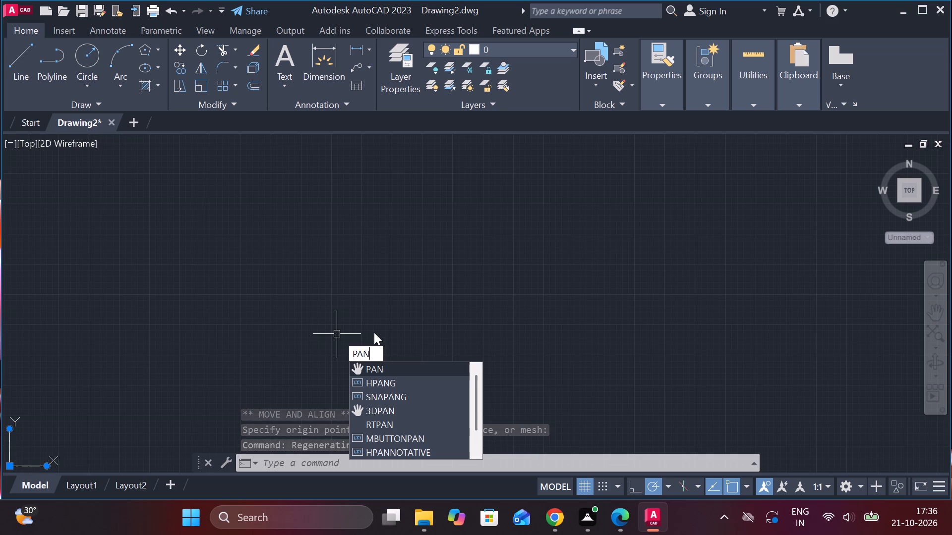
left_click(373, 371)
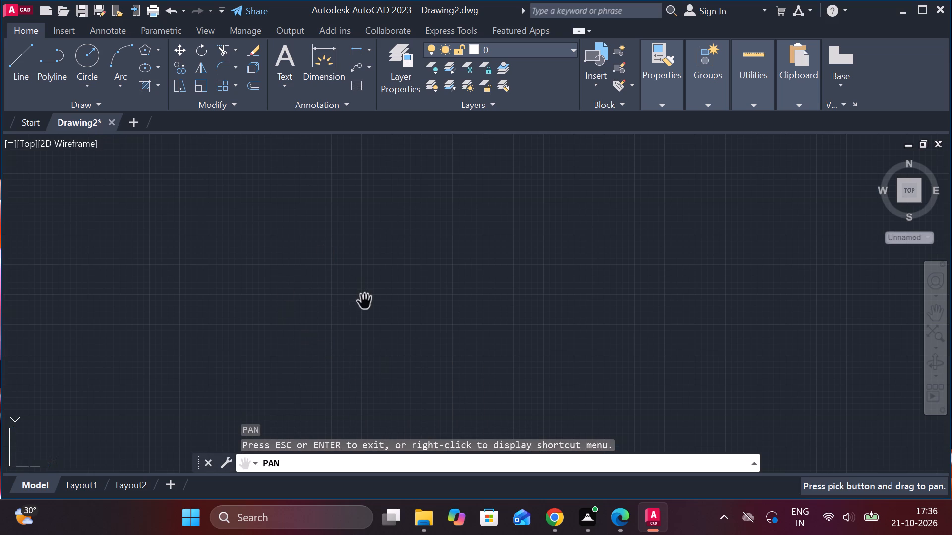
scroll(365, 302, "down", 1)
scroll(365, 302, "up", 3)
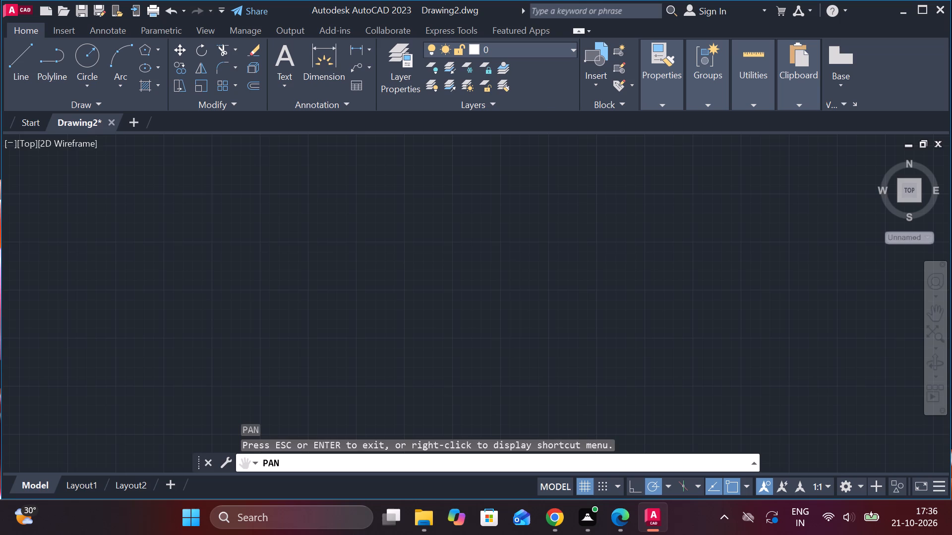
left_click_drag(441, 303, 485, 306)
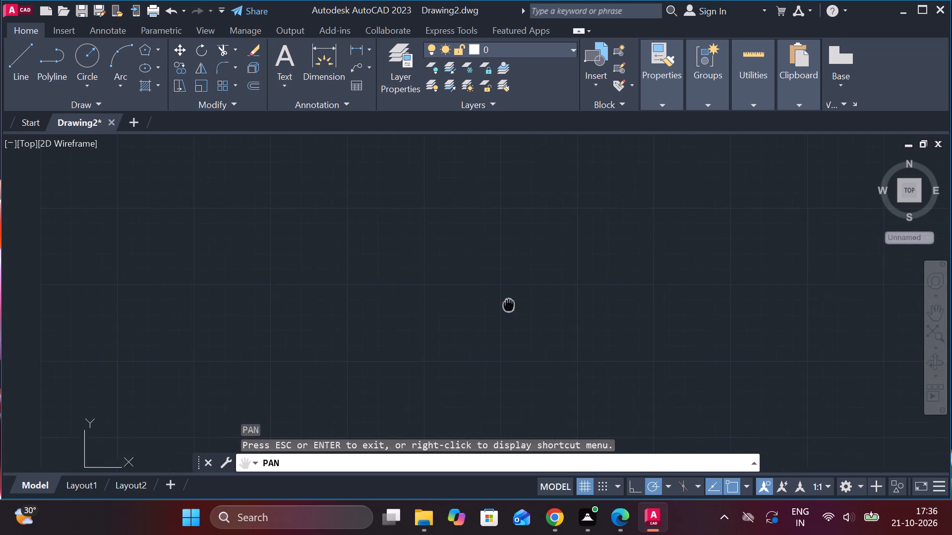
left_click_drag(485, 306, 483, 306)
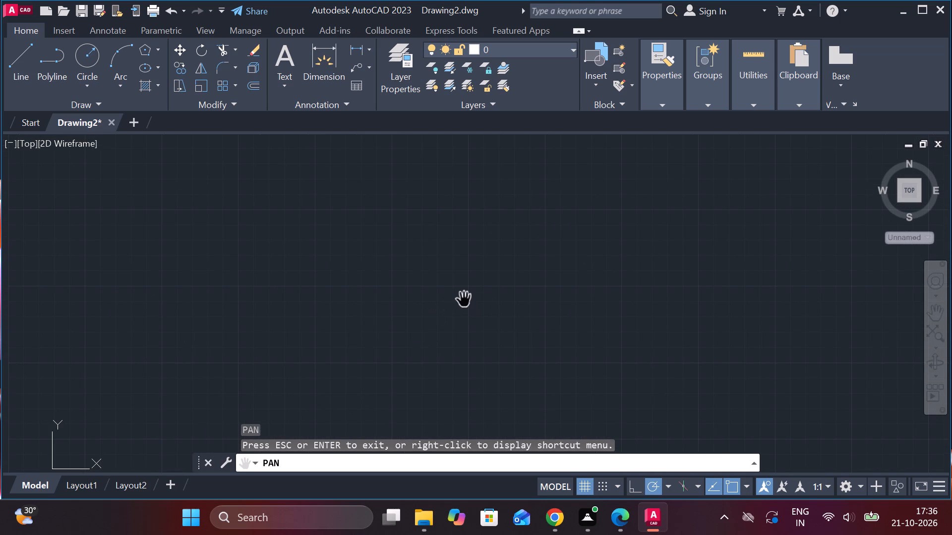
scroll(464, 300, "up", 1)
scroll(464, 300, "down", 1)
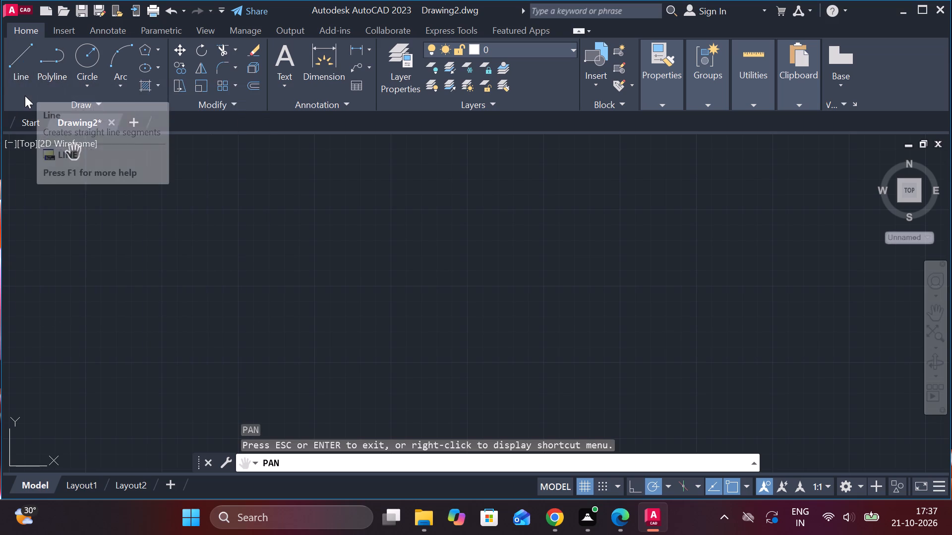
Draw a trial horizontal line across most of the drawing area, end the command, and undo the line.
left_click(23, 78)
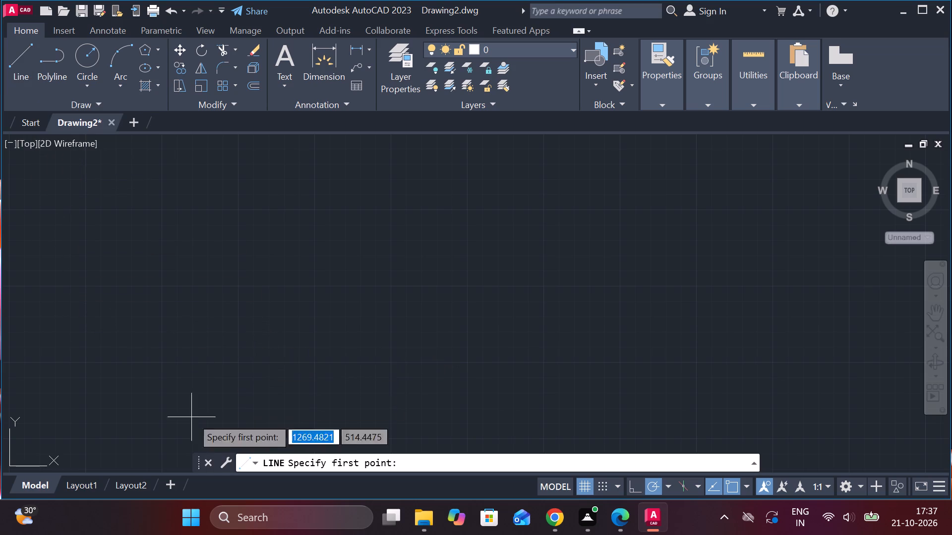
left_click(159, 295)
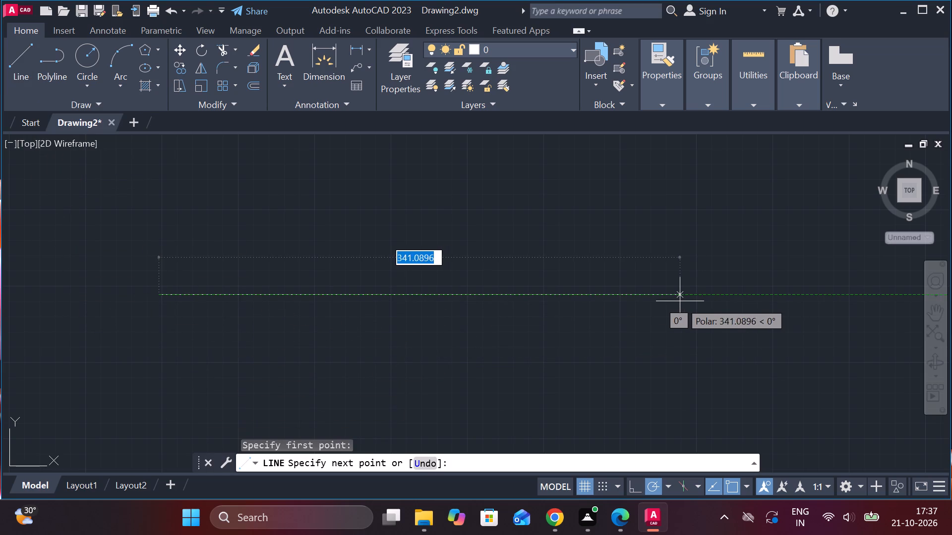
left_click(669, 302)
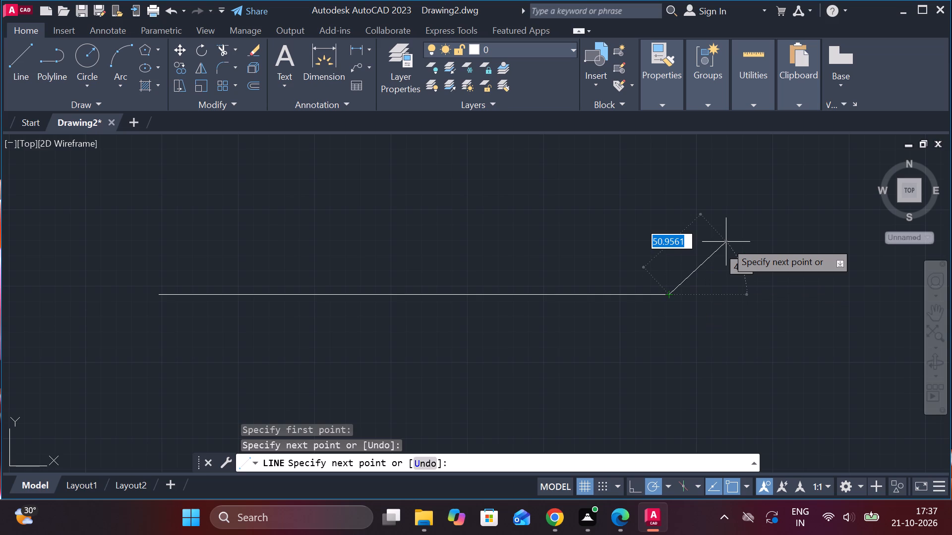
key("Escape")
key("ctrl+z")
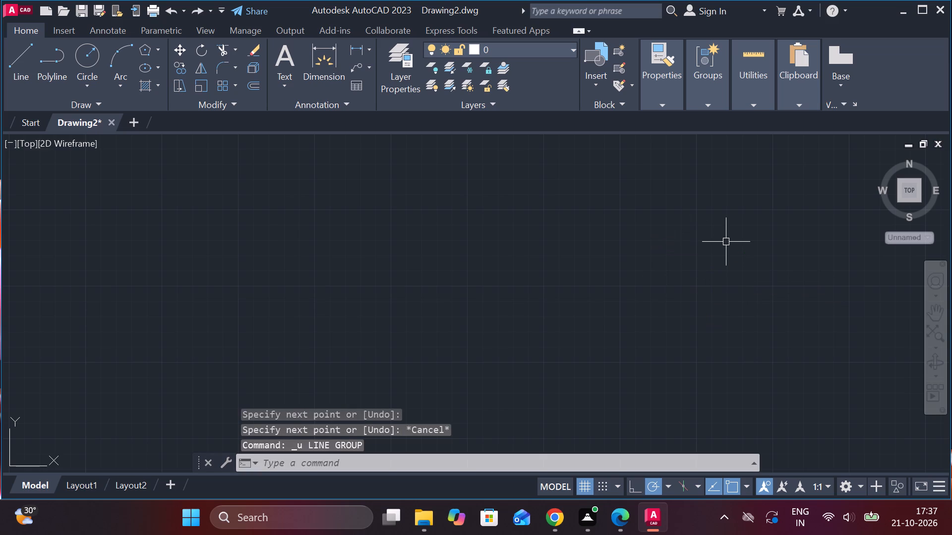
Draw a single horizontal line about 224 units long in the empty drawing area.
left_click(15, 71)
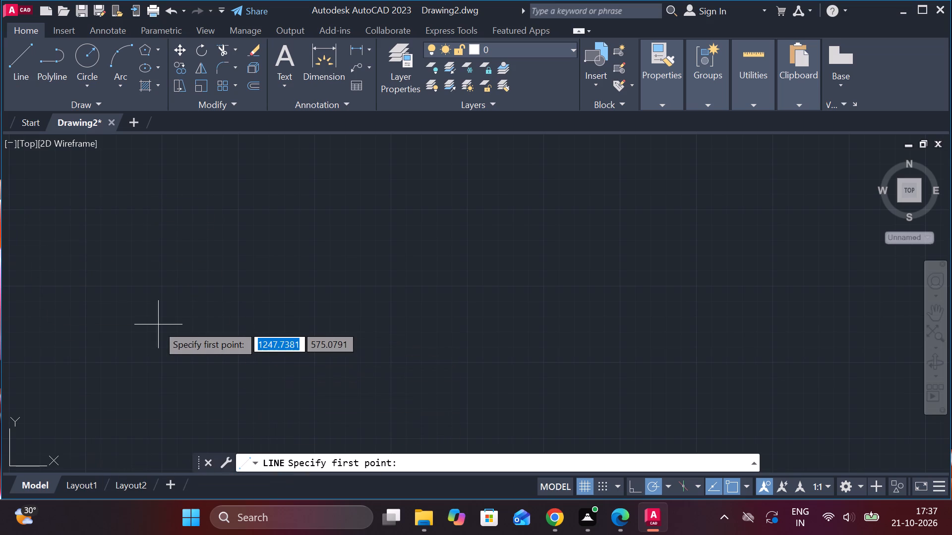
scroll(154, 324, "up", 1)
scroll(154, 324, "down", 1)
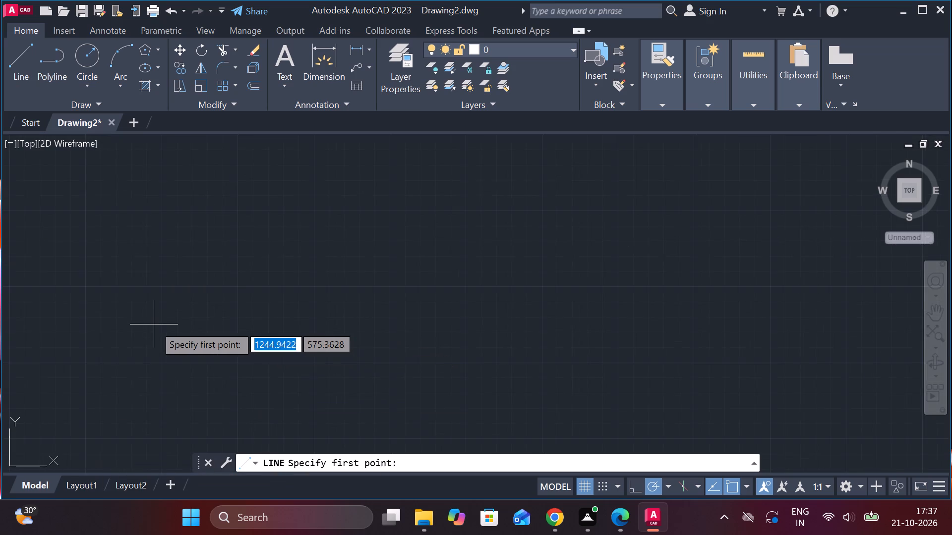
scroll(154, 324, "down", 1)
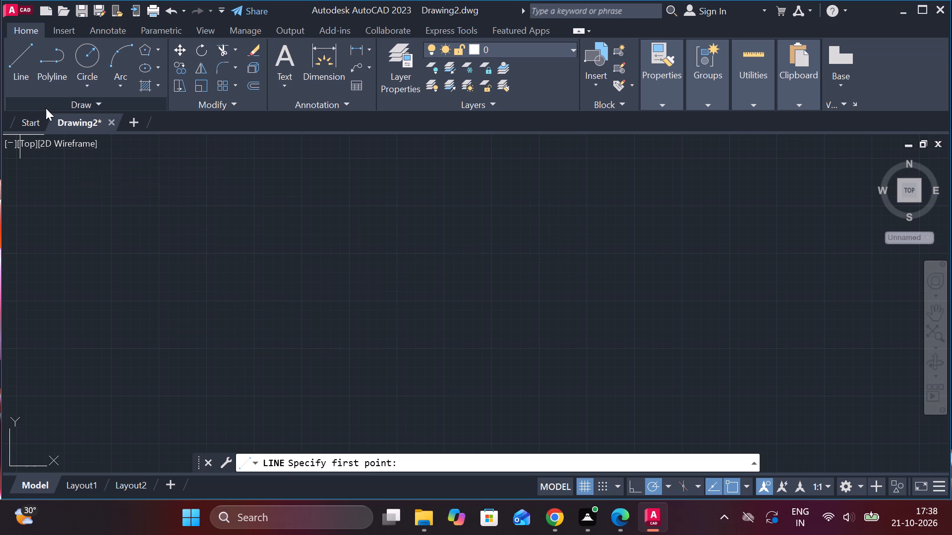
left_click(177, 315)
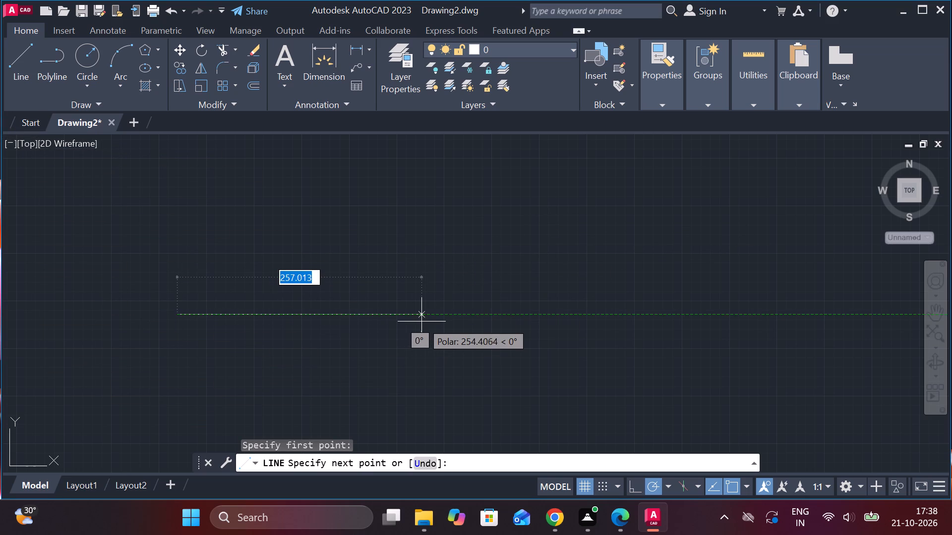
left_click(390, 314)
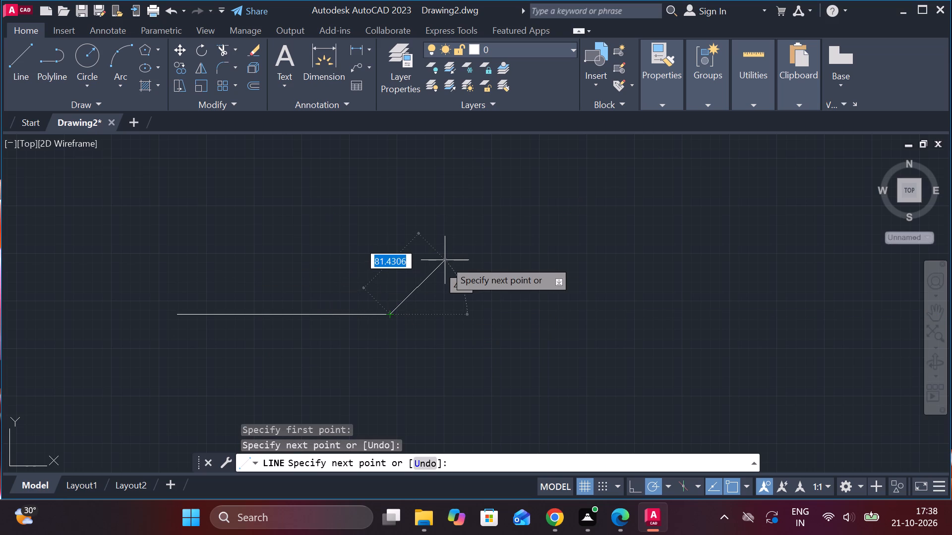
key("Escape")
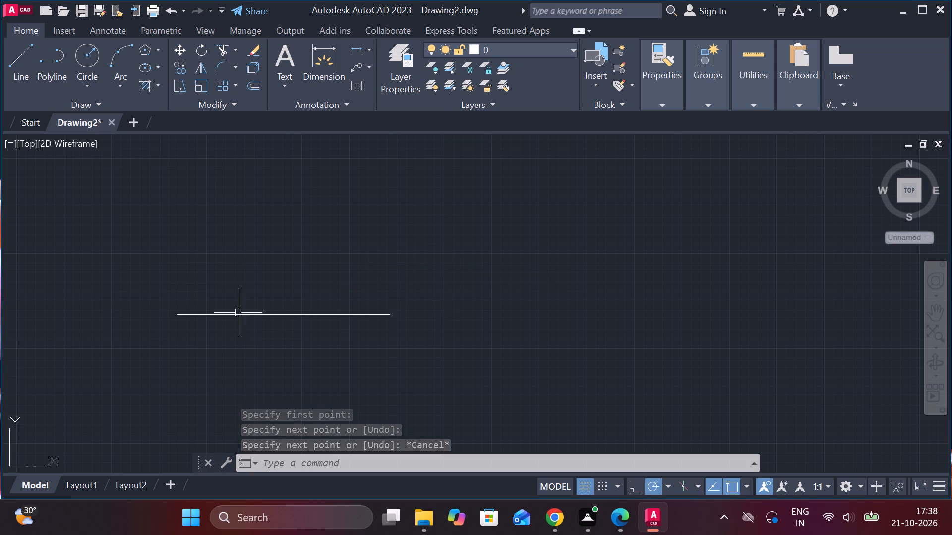
Draw a circle of radius 7.5 centred on the left endpoint of the horizontal line.
scroll(160, 315, "up", 2)
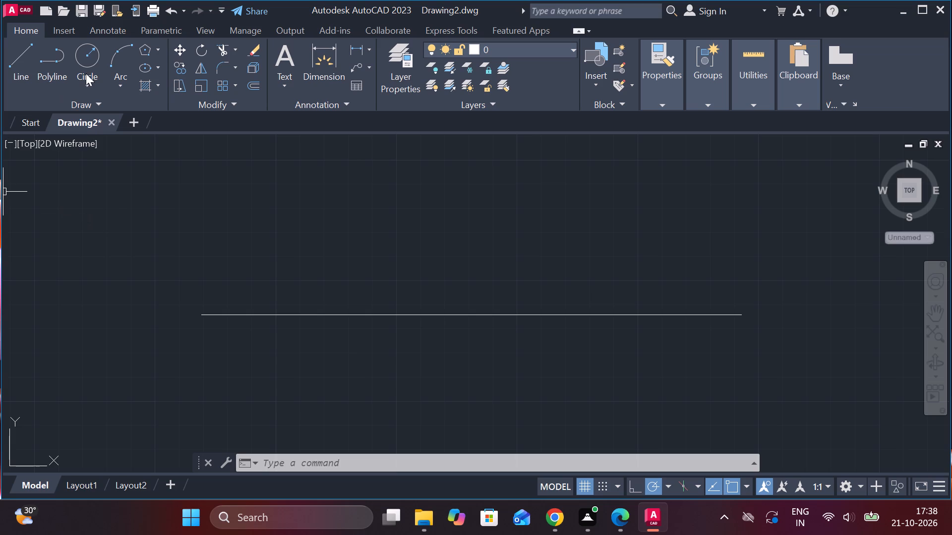
left_click_drag(81, 58, 81, 73)
left_click(87, 55)
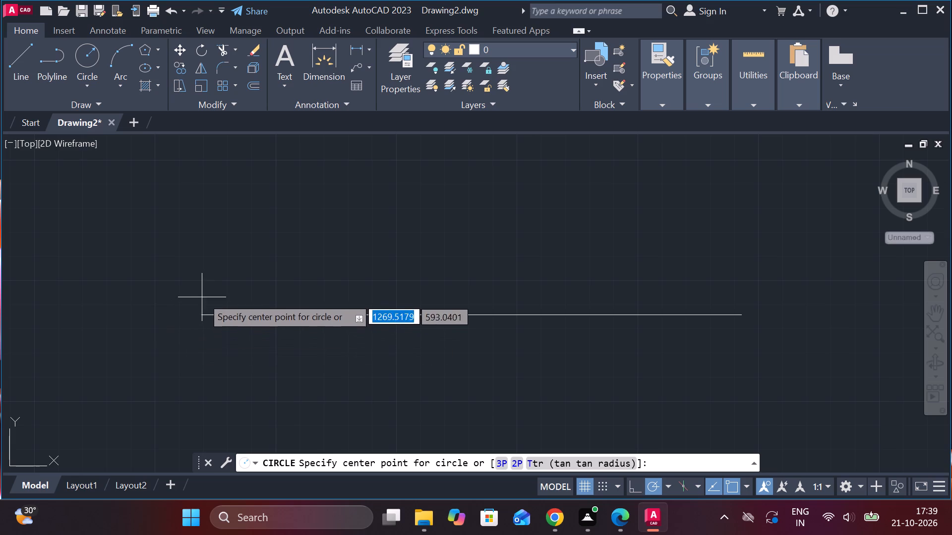
left_click(200, 315)
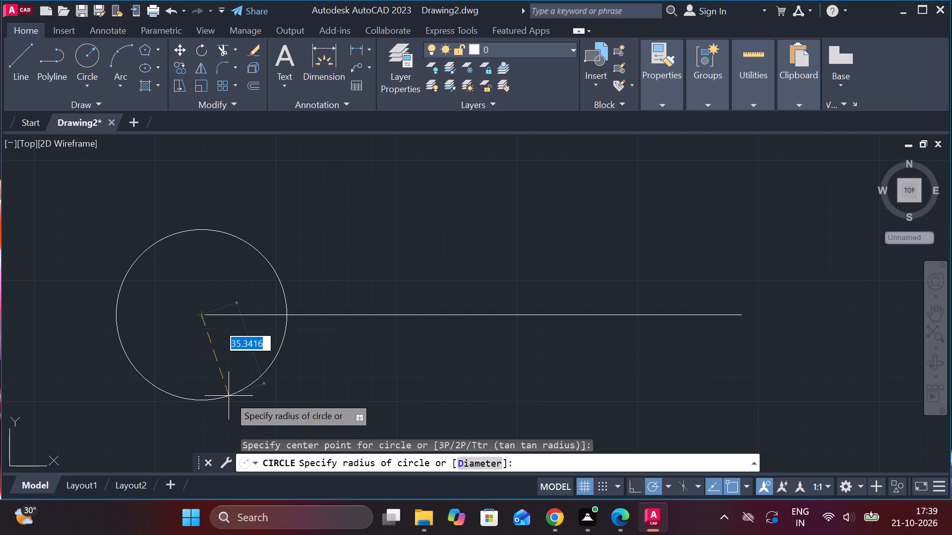
key("7")
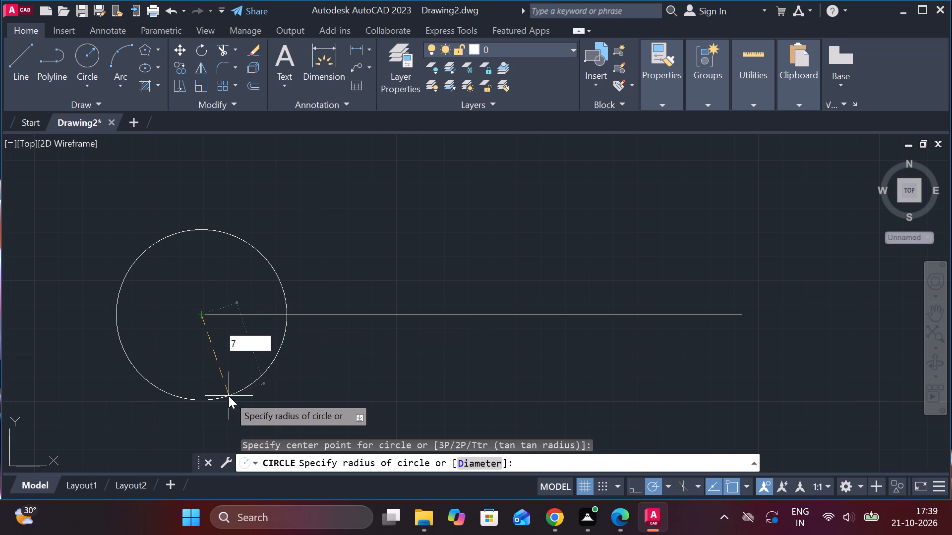
type(".5")
key("Return")
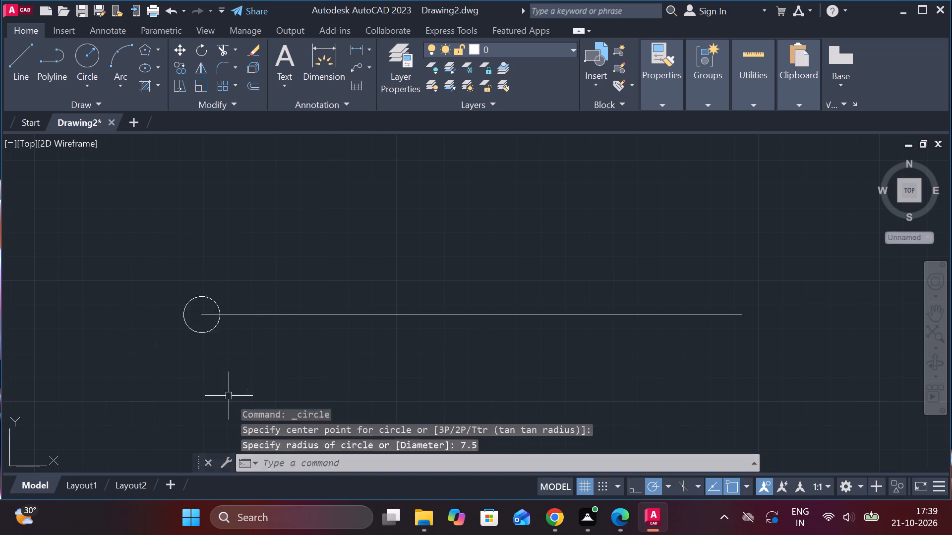
Draw a circle of diameter 6 centred on the line's left endpoint, concentric with the existing circle.
left_click(84, 80)
left_click(105, 143)
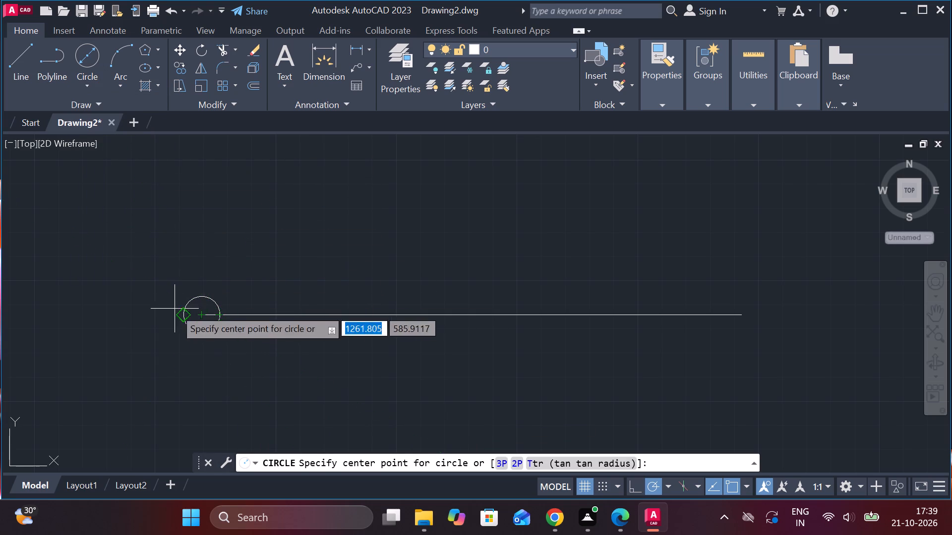
scroll(198, 318, "up", 4)
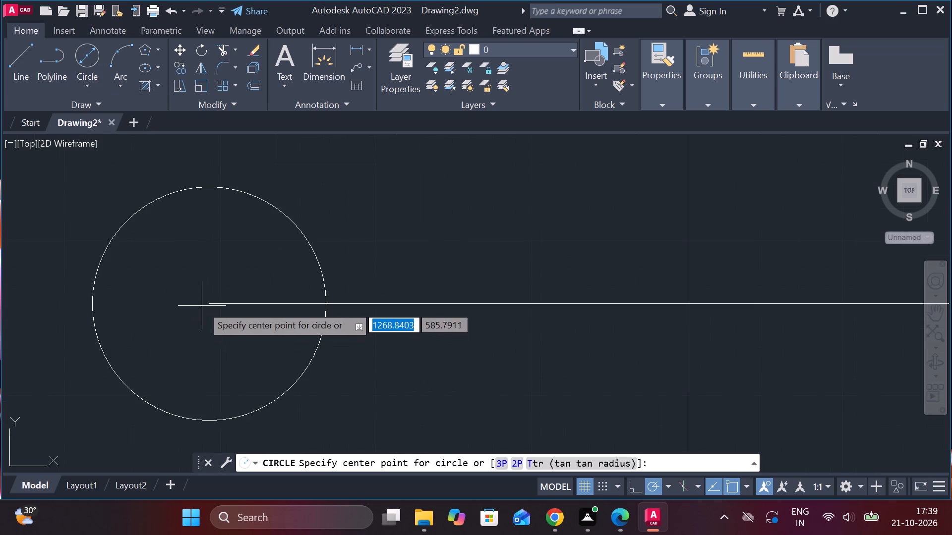
left_click(209, 303)
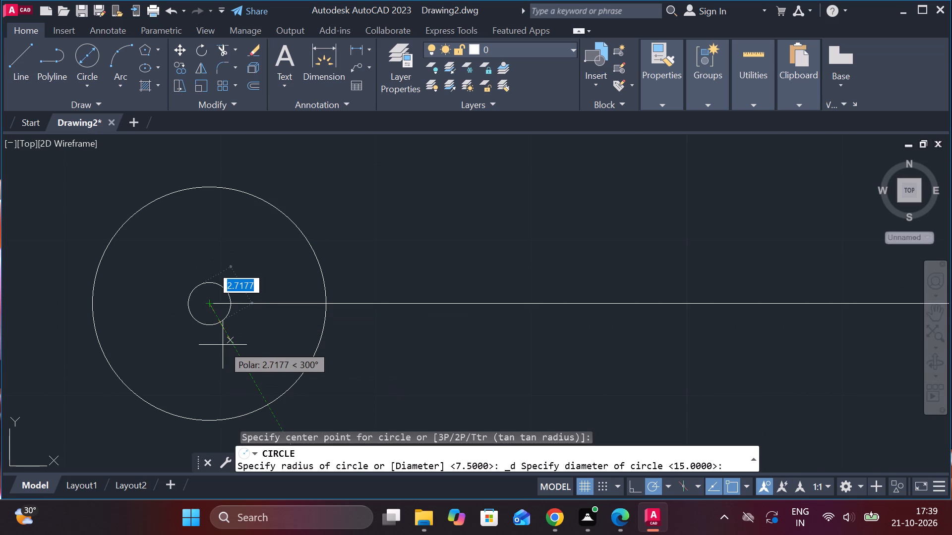
key("6")
key("Return")
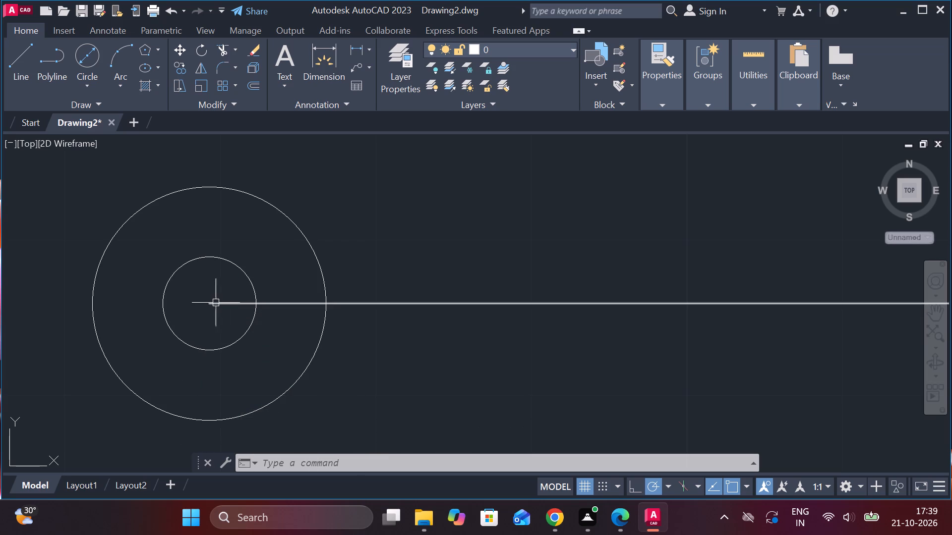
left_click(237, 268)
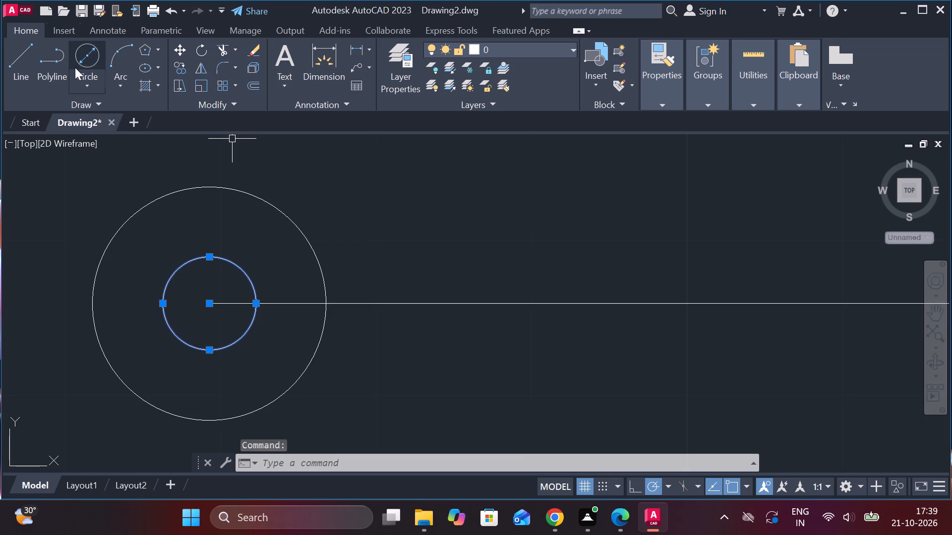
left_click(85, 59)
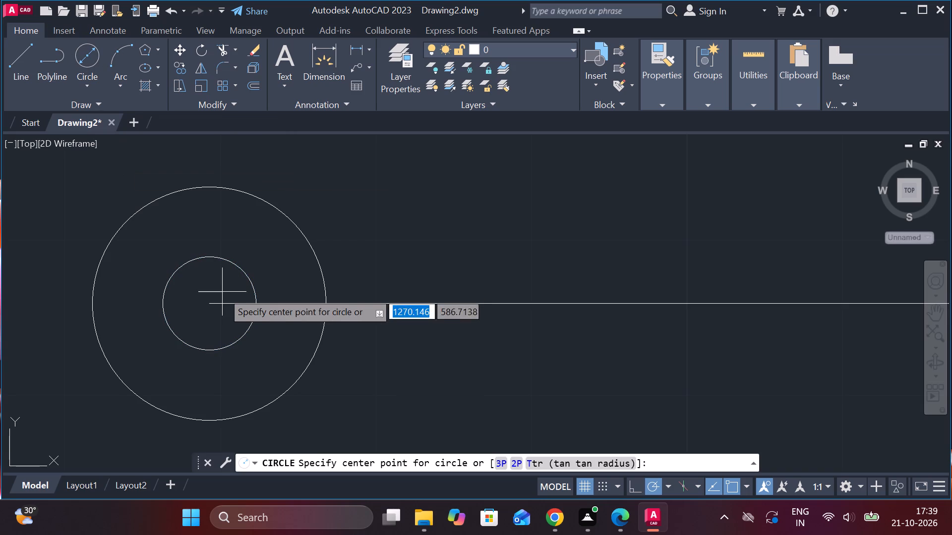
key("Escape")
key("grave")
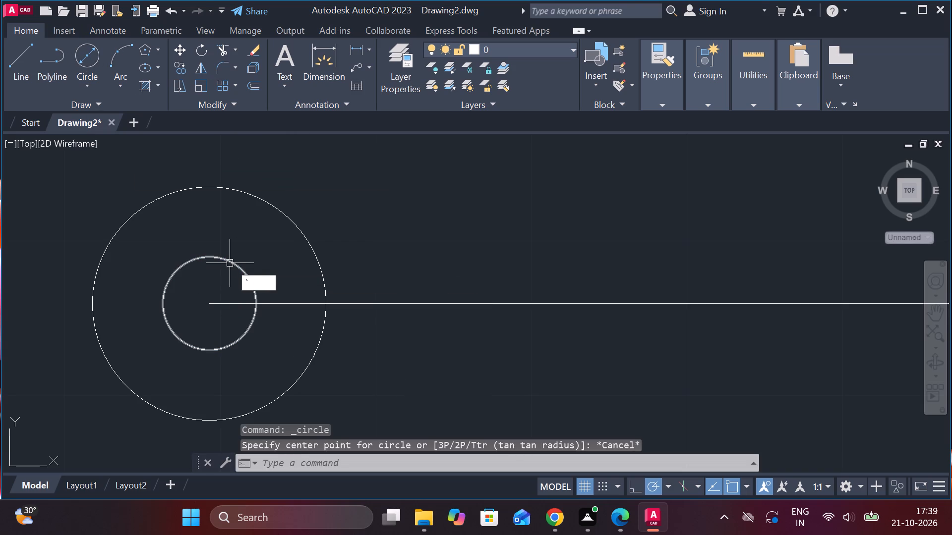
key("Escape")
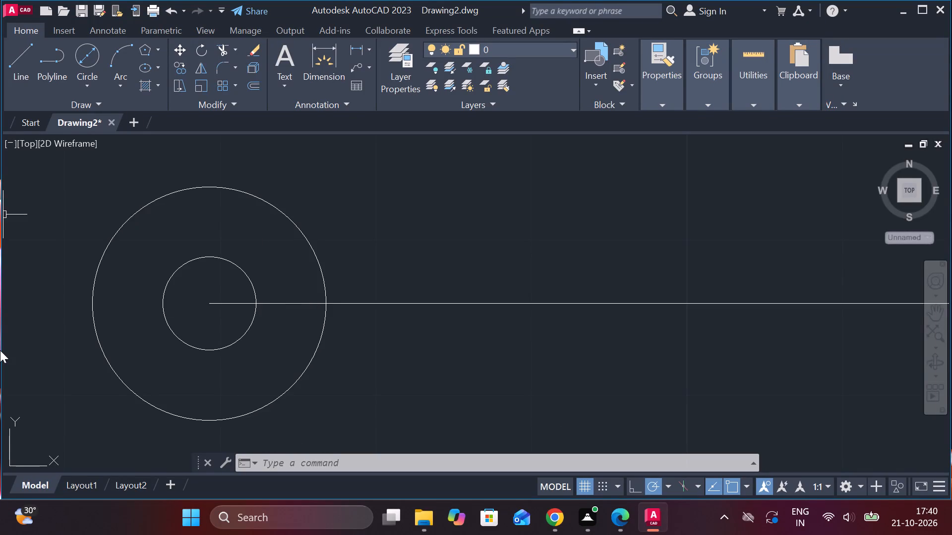
Shift the small inner circle by its centre grip 135 units to the right along the horizontal line.
left_click_drag(225, 253, 225, 264)
left_click(224, 263)
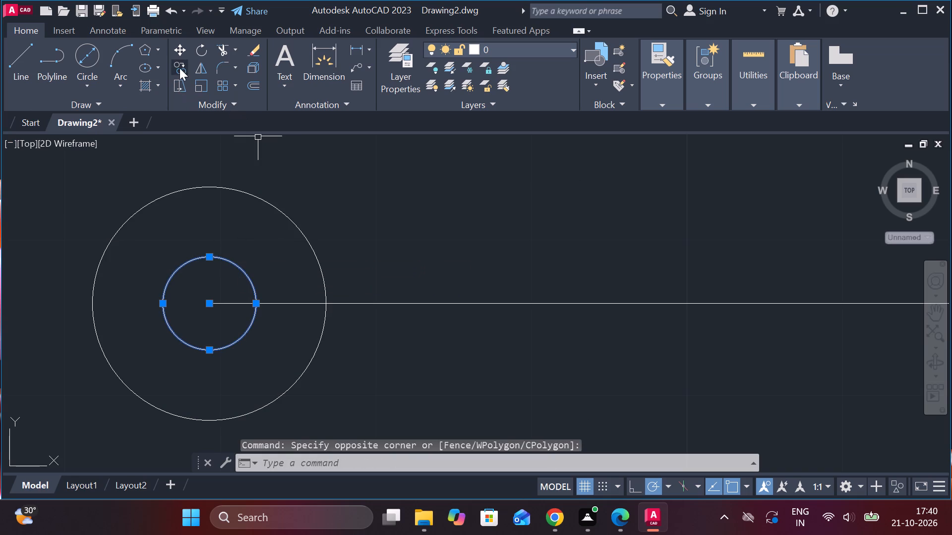
left_click_drag(179, 68, 182, 85)
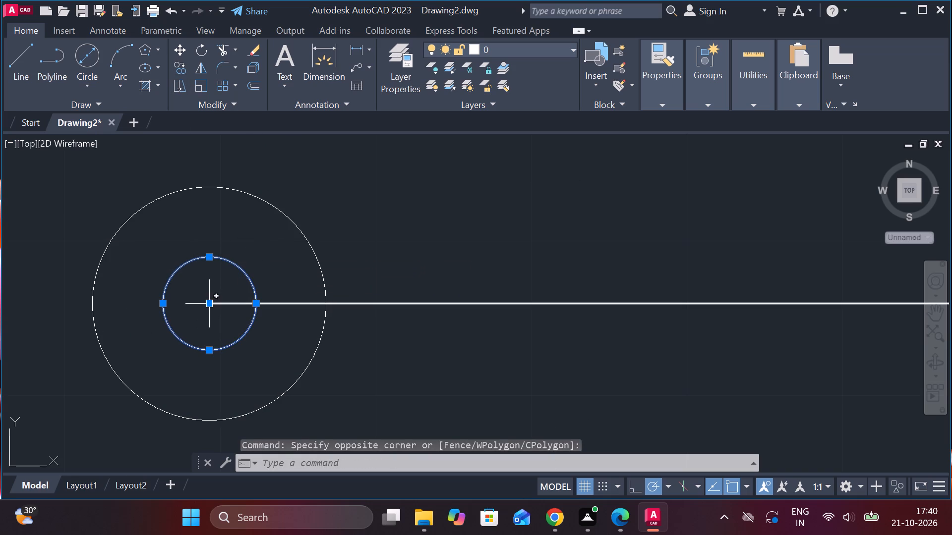
left_click(208, 303)
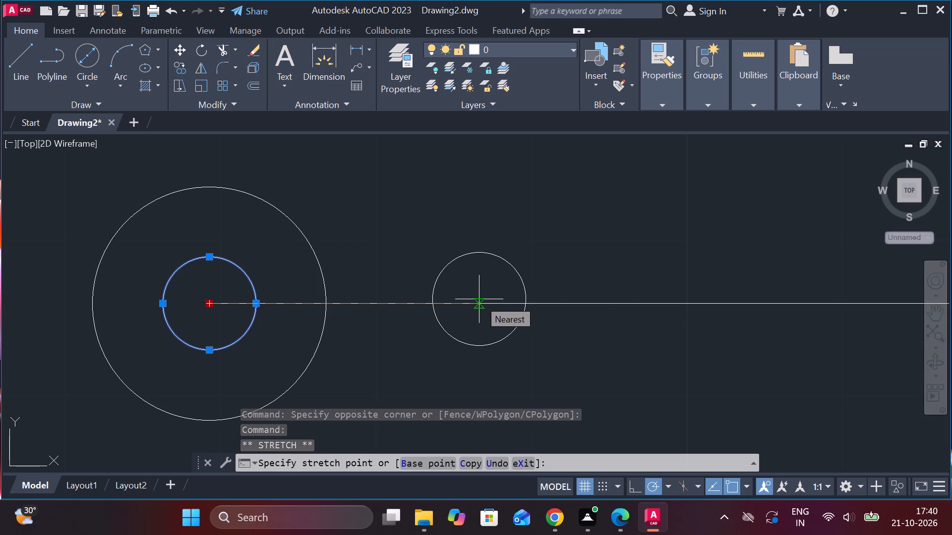
key("1")
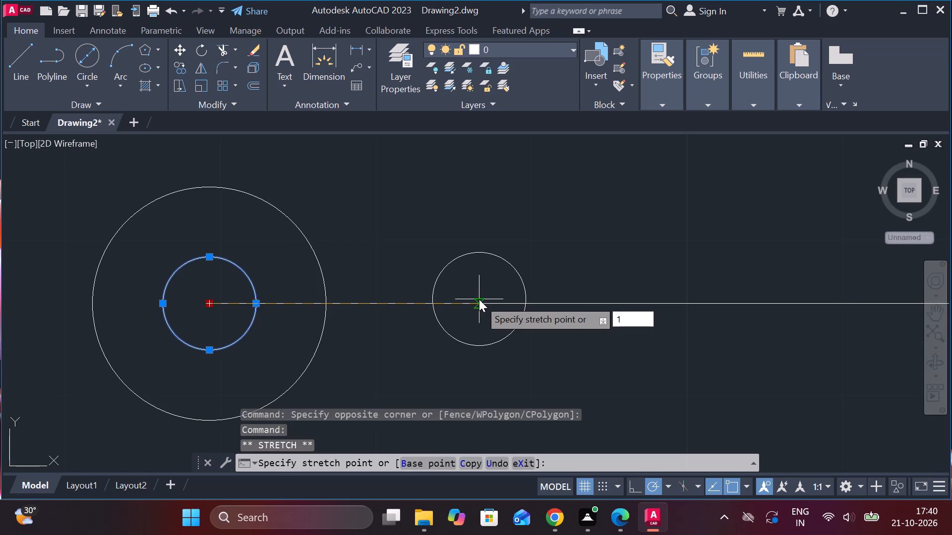
key("3")
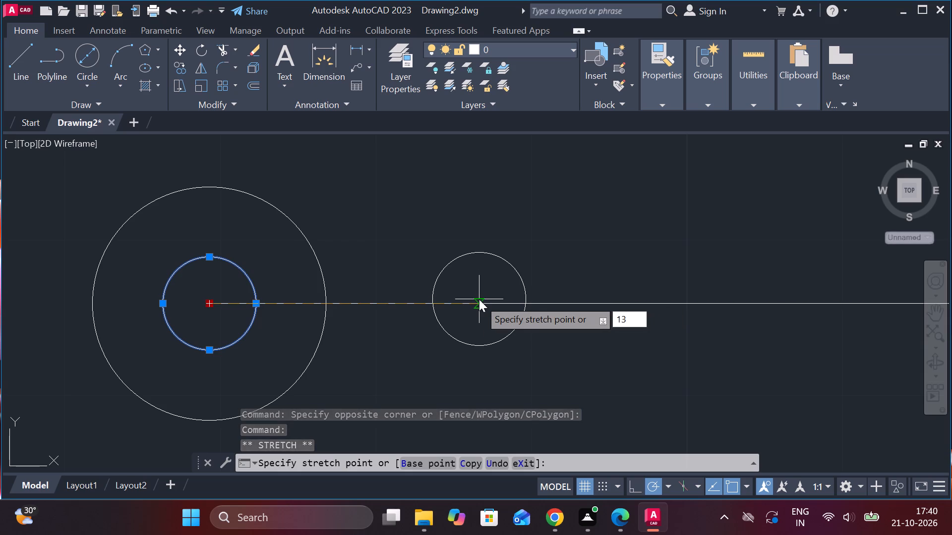
key("5")
key("Return")
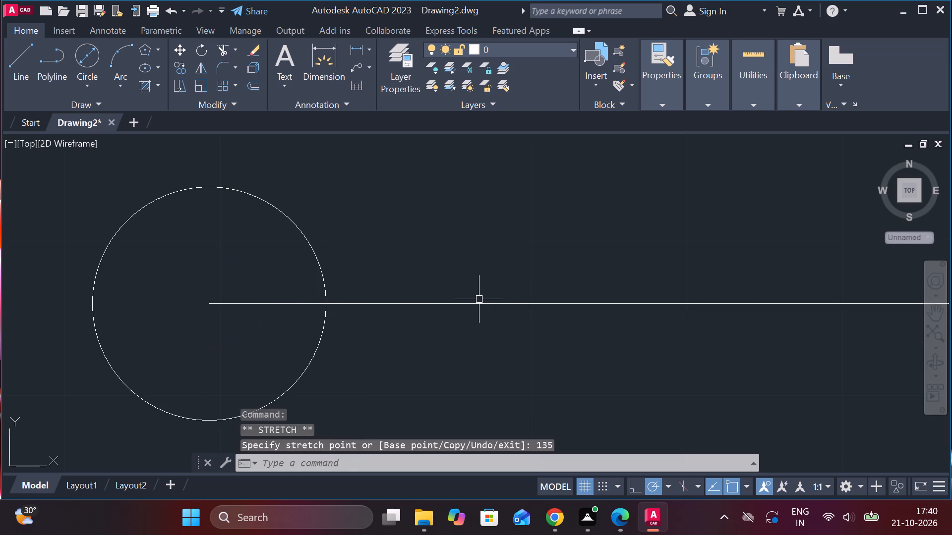
Copy the shifted small circle from its centre 135 units to the left along the line, into the larger circle.
scroll(492, 288, "down", 3)
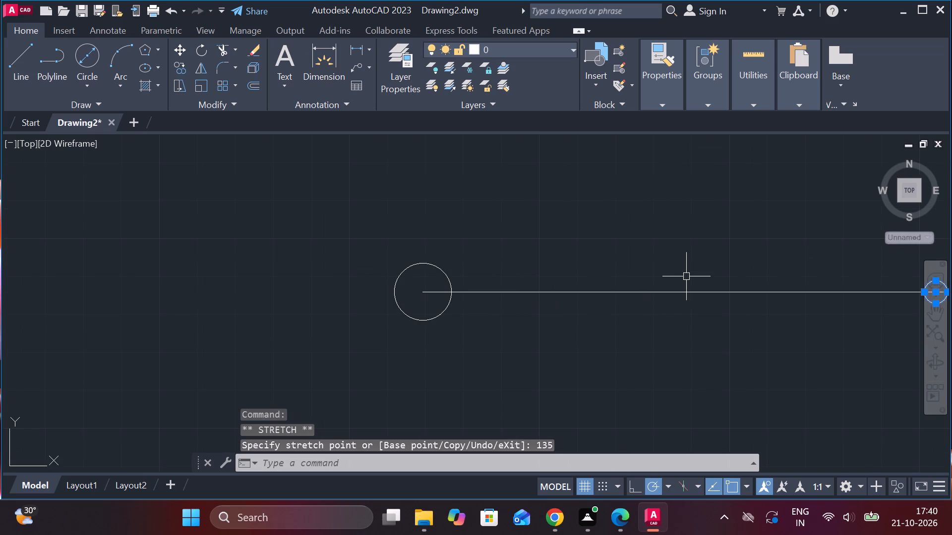
scroll(747, 275, "up", 3)
scroll(747, 275, "down", 5)
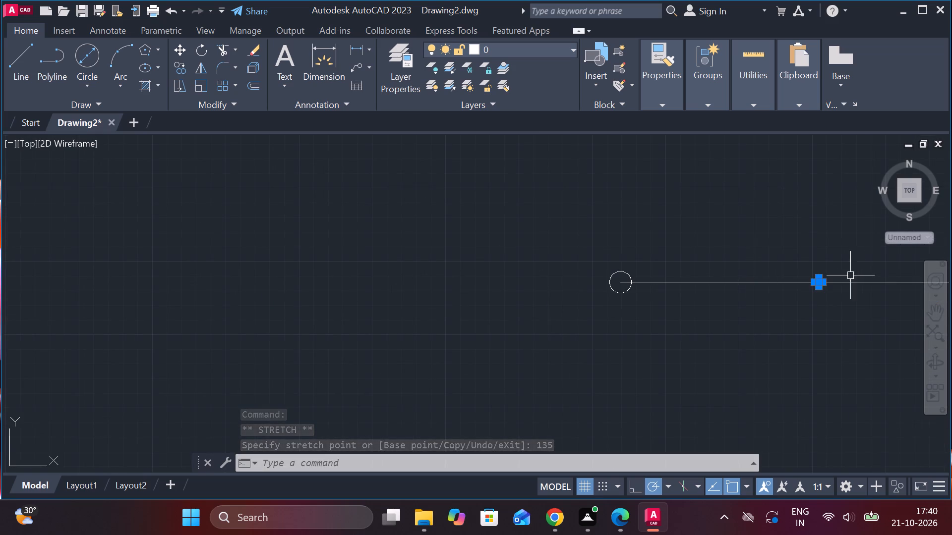
scroll(863, 275, "up", 4)
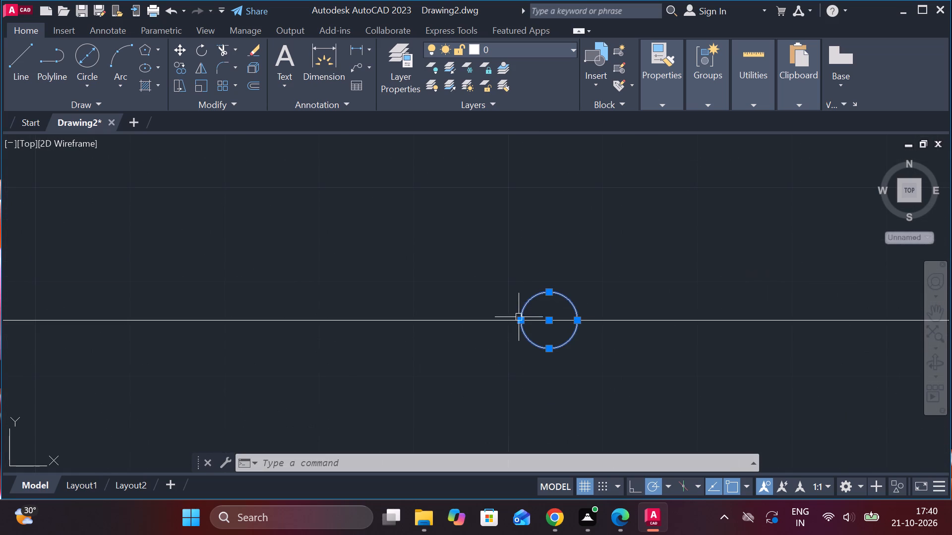
left_click(180, 67)
left_click(547, 320)
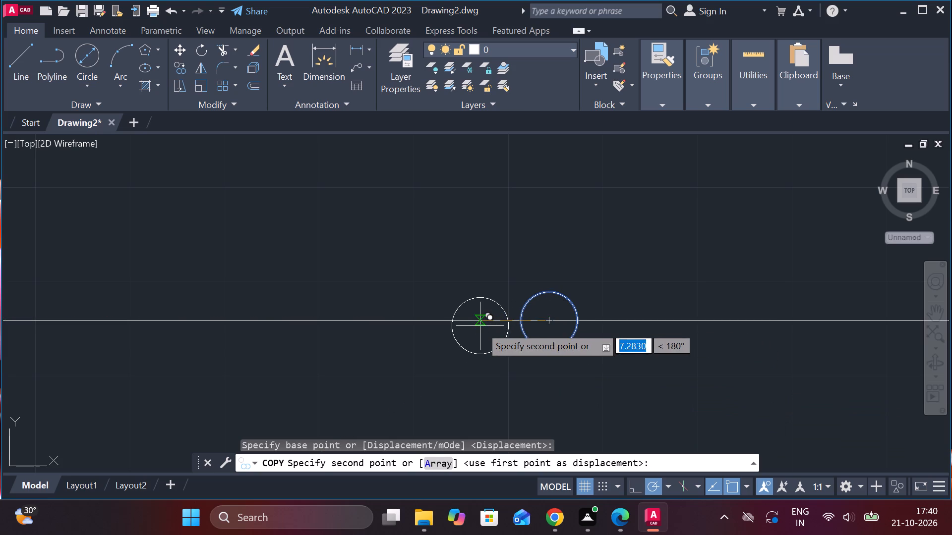
key("1")
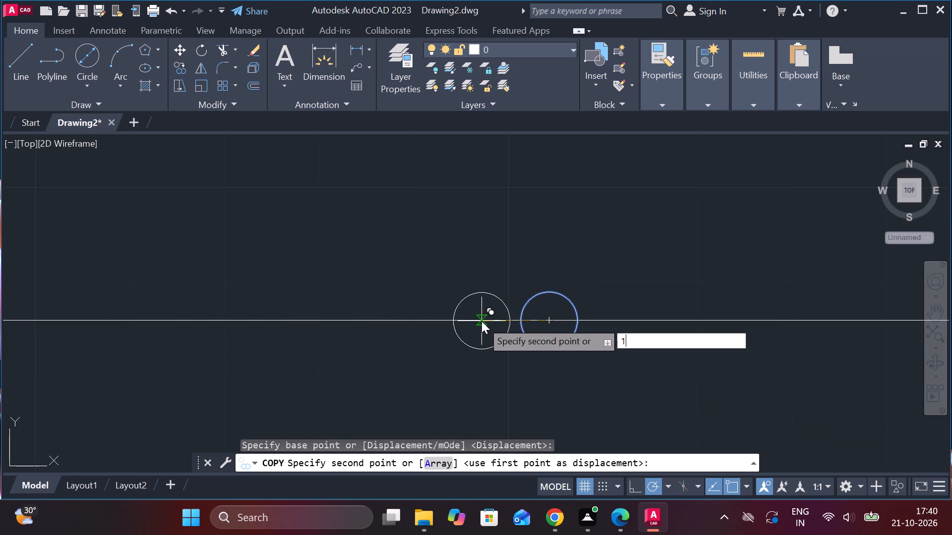
type("35")
key("Return")
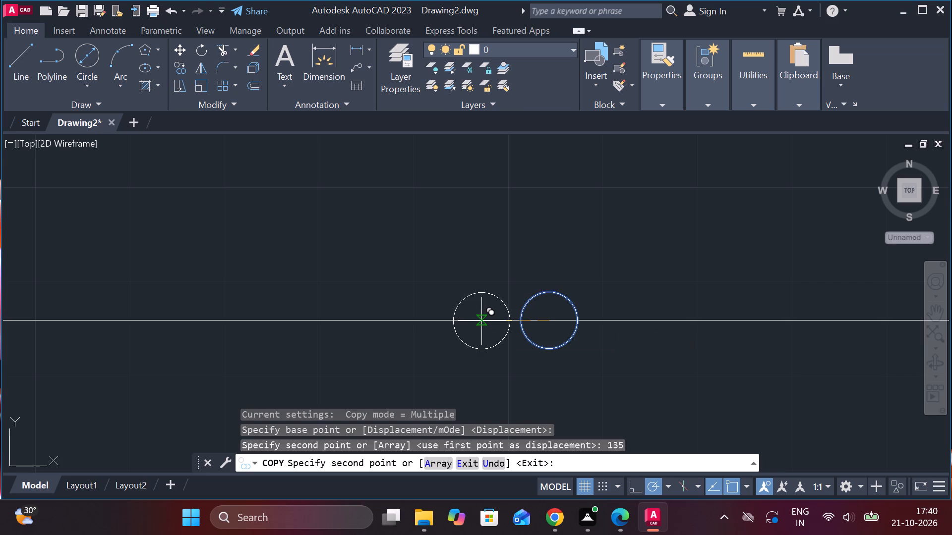
key("Return")
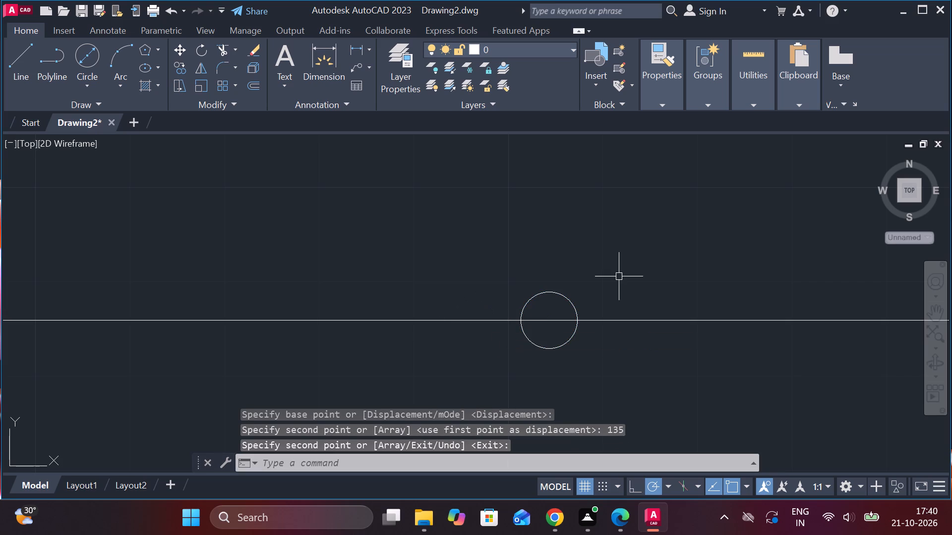
Draw a circle of radius 9 concentric with the small circle partway along the horizontal line.
scroll(595, 275, "down", 4)
scroll(632, 267, "up", 4)
scroll(632, 267, "down", 3)
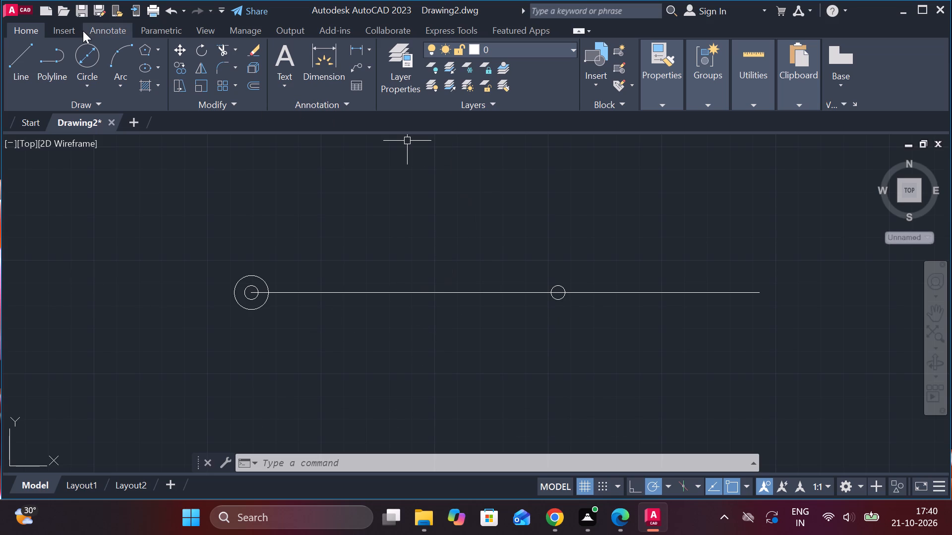
left_click(90, 77)
left_click(129, 108)
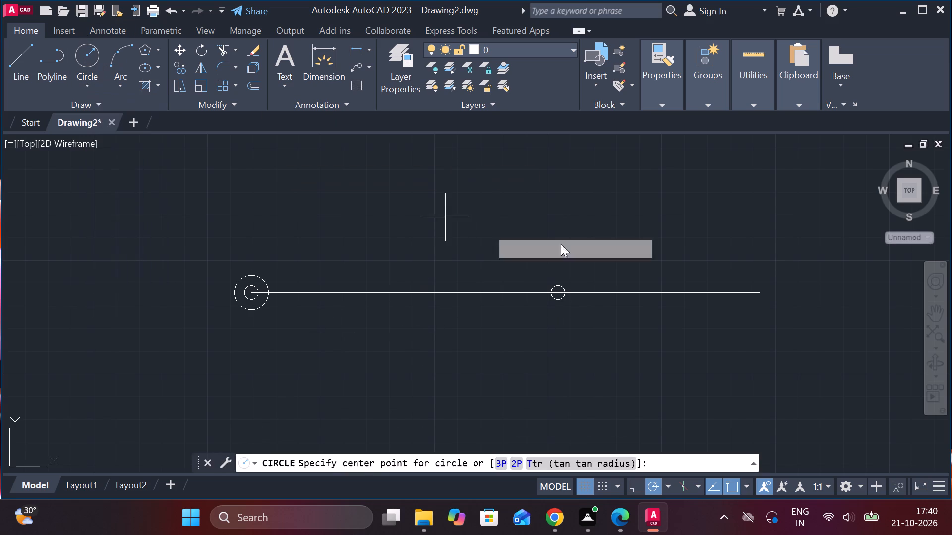
scroll(563, 287, "up", 3)
left_click(534, 308)
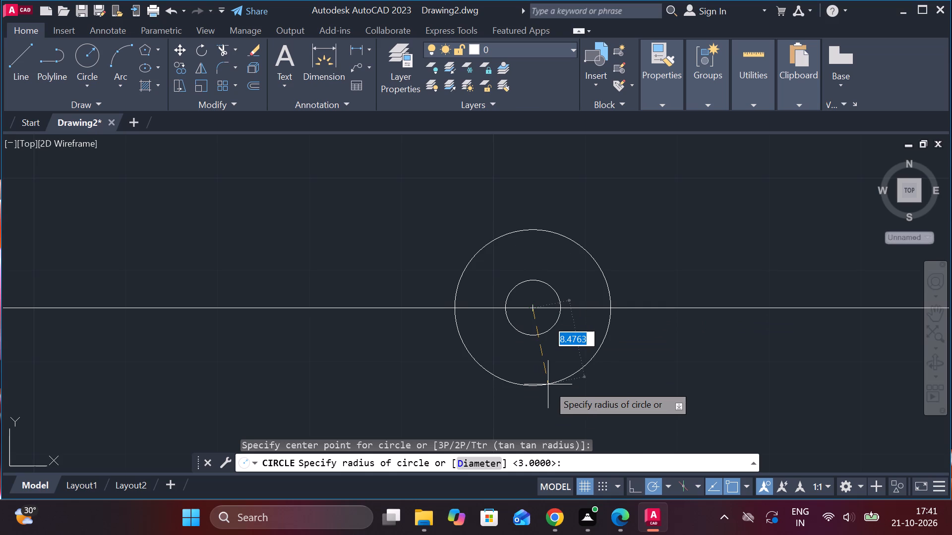
key("9")
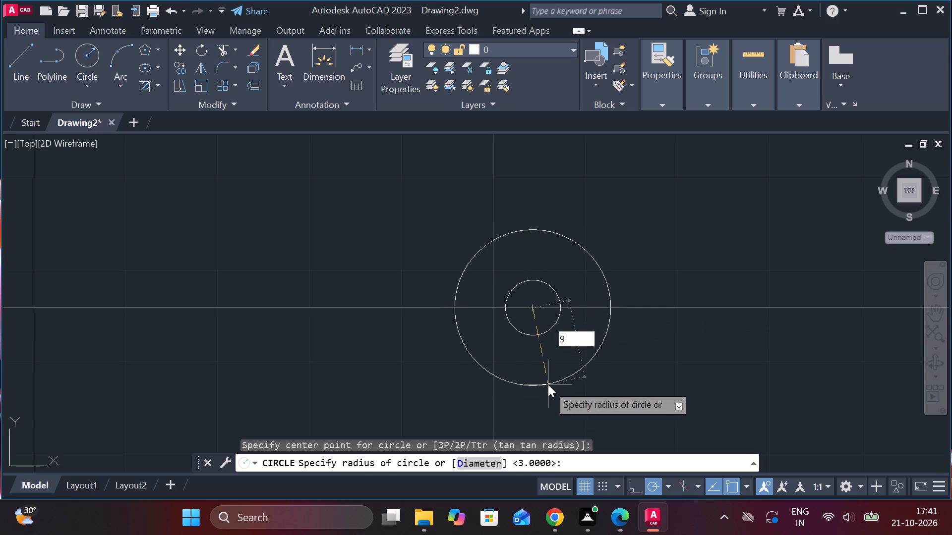
key("Return")
Trim the part of the horizontal line that extends to the right beyond the radius 9 circle.
scroll(602, 428, "down", 6)
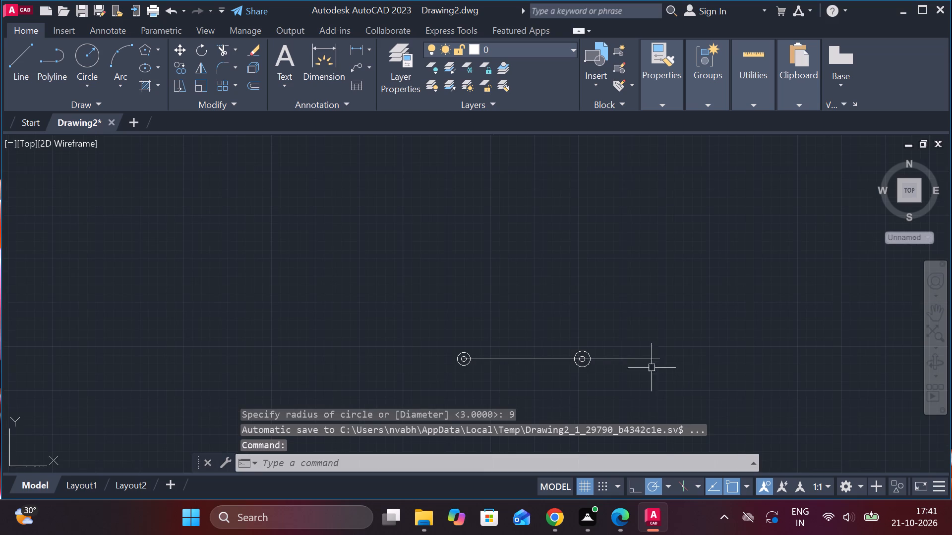
scroll(682, 371, "up", 3)
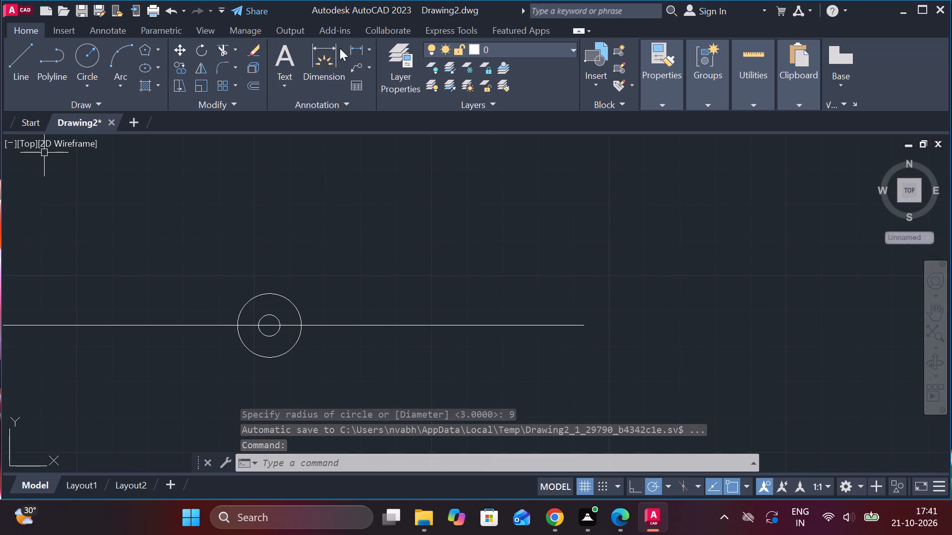
left_click(225, 52)
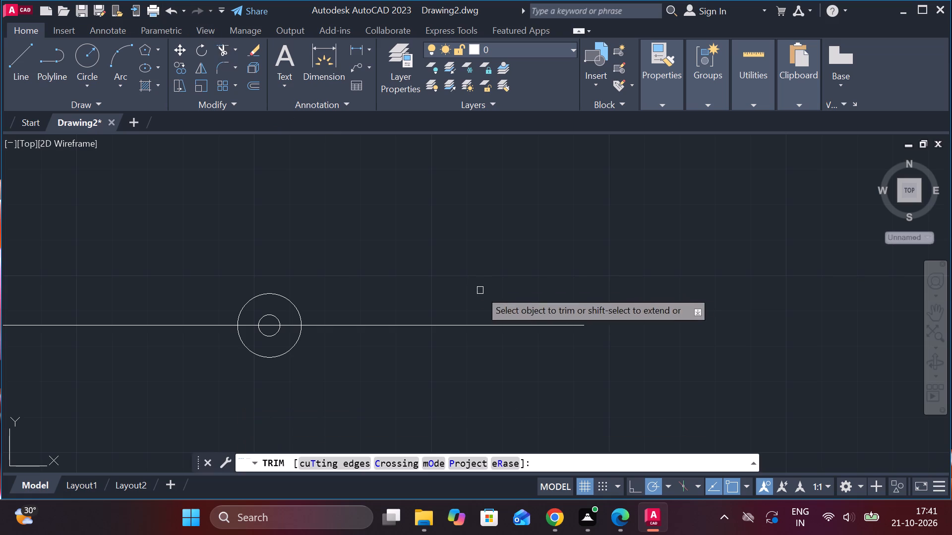
left_click(458, 327)
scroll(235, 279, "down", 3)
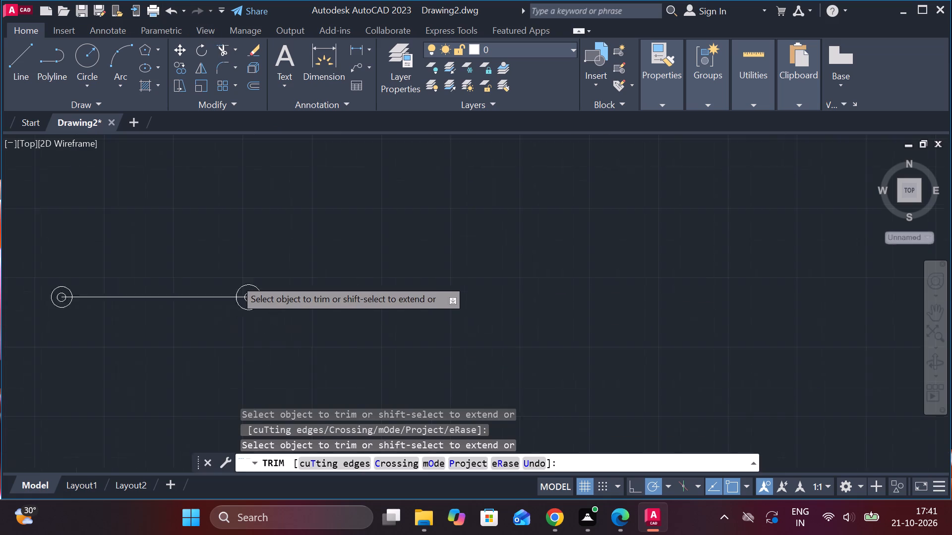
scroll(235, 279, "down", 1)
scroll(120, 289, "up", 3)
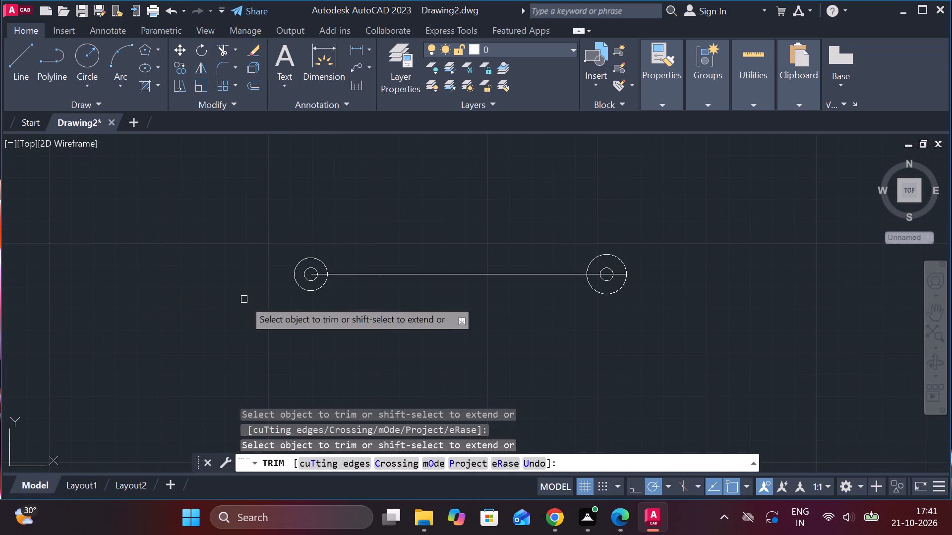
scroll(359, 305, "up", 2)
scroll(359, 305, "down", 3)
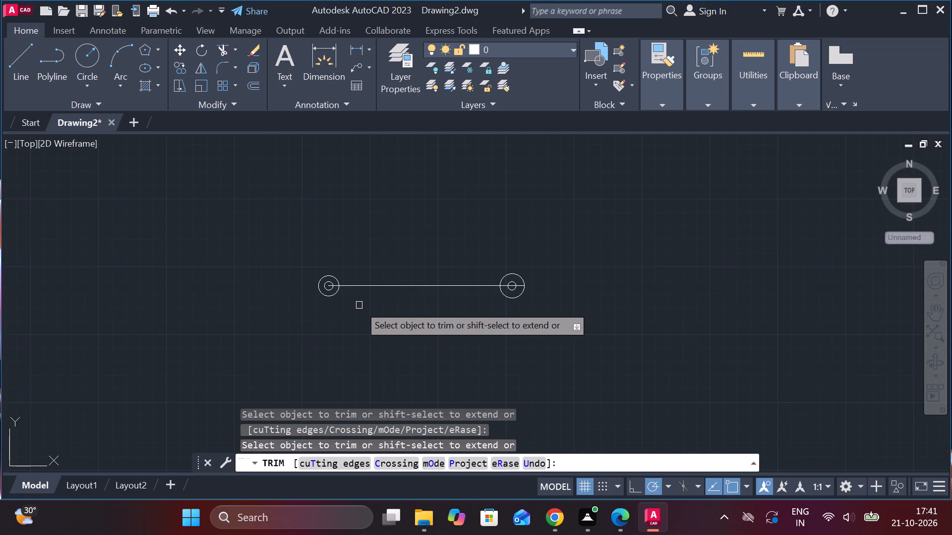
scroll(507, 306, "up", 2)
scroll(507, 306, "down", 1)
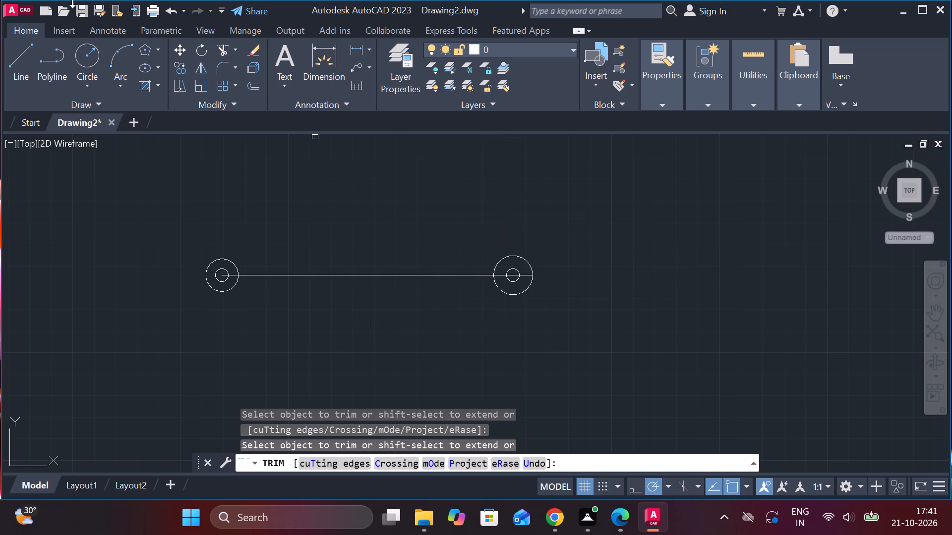
Set the Fillet radius to 3.
left_click(222, 70)
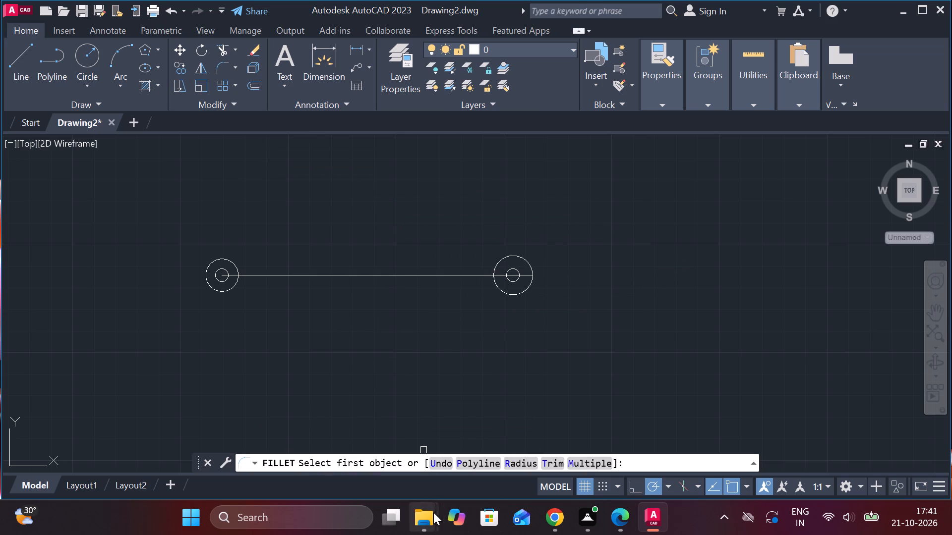
left_click(521, 462)
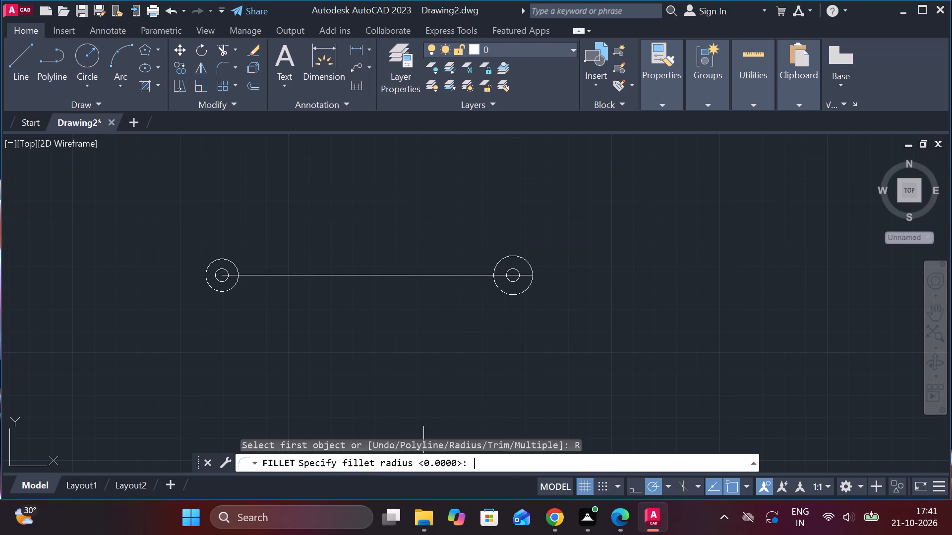
key("3")
key("Return")
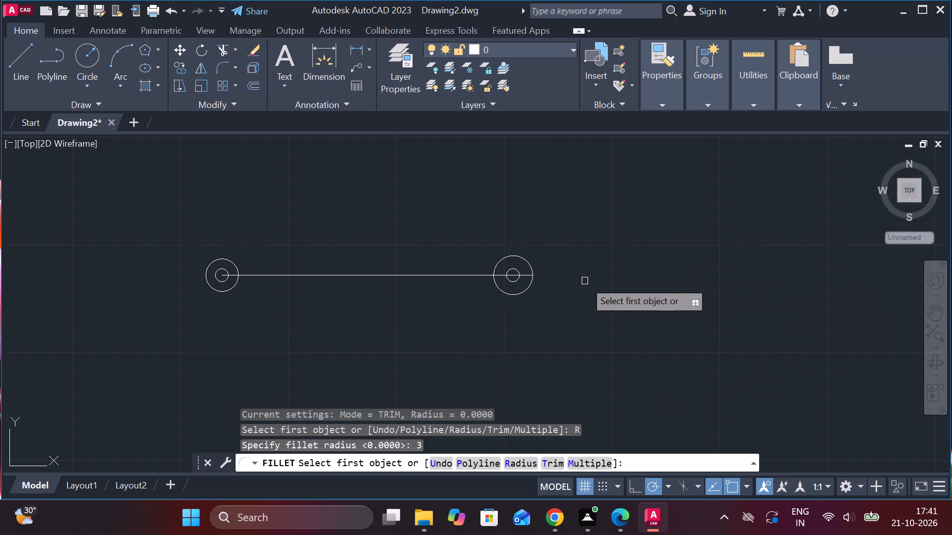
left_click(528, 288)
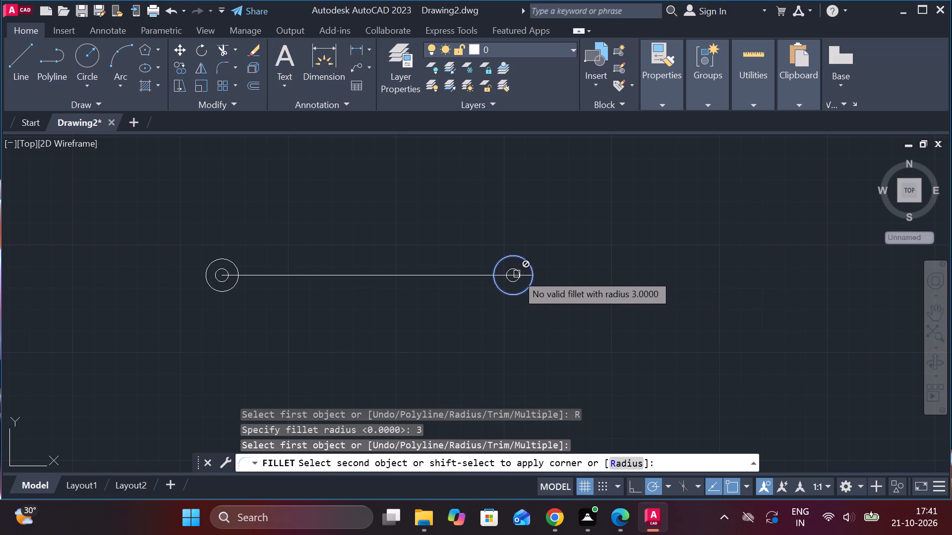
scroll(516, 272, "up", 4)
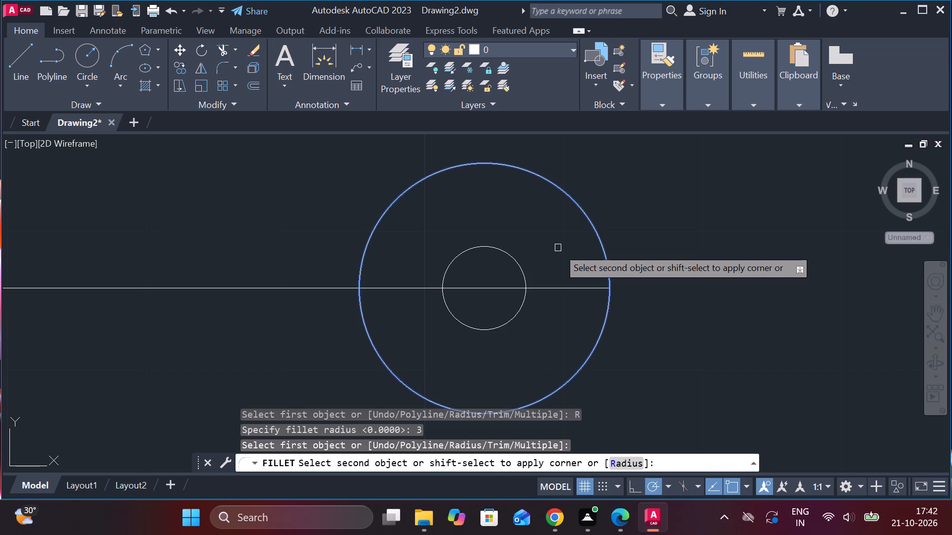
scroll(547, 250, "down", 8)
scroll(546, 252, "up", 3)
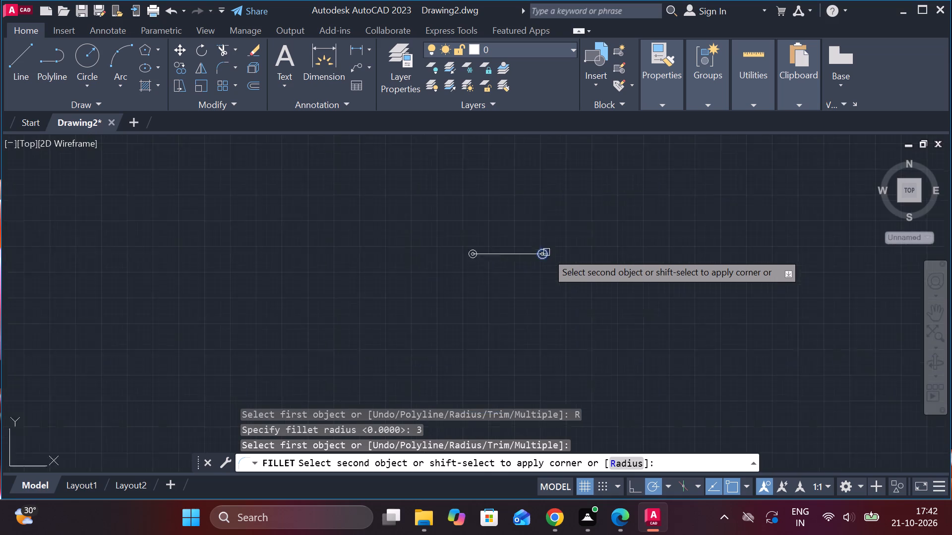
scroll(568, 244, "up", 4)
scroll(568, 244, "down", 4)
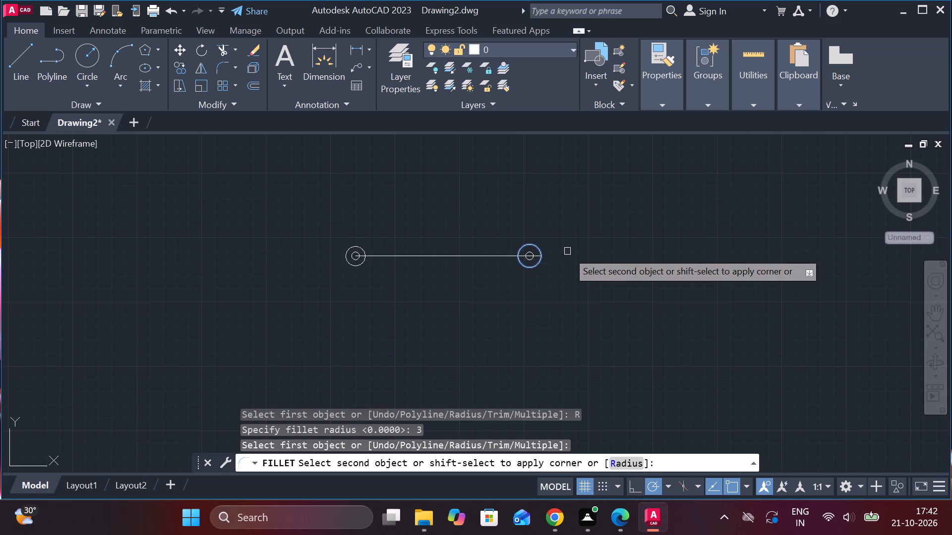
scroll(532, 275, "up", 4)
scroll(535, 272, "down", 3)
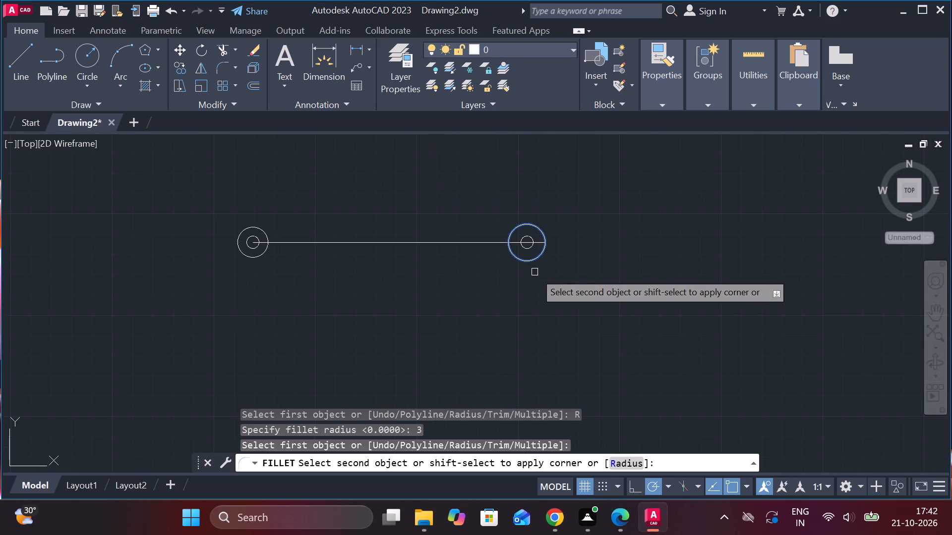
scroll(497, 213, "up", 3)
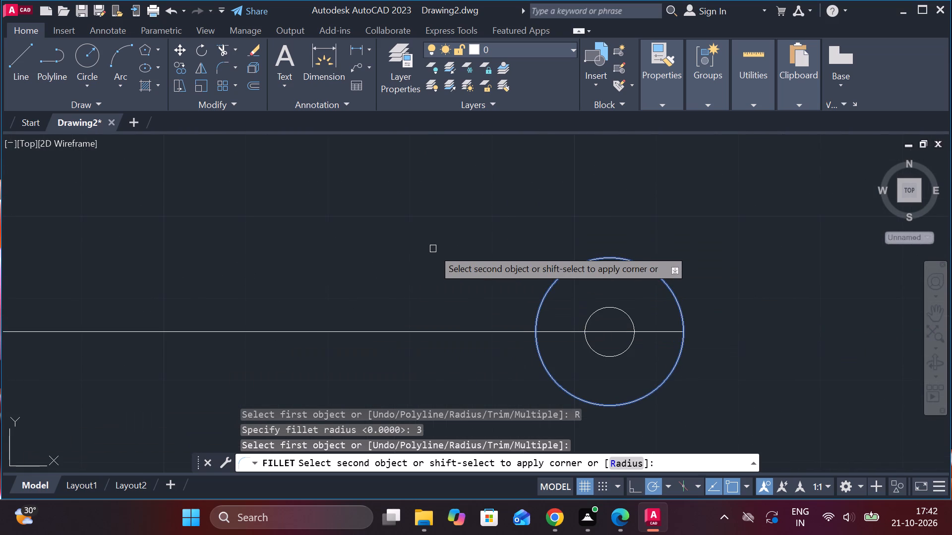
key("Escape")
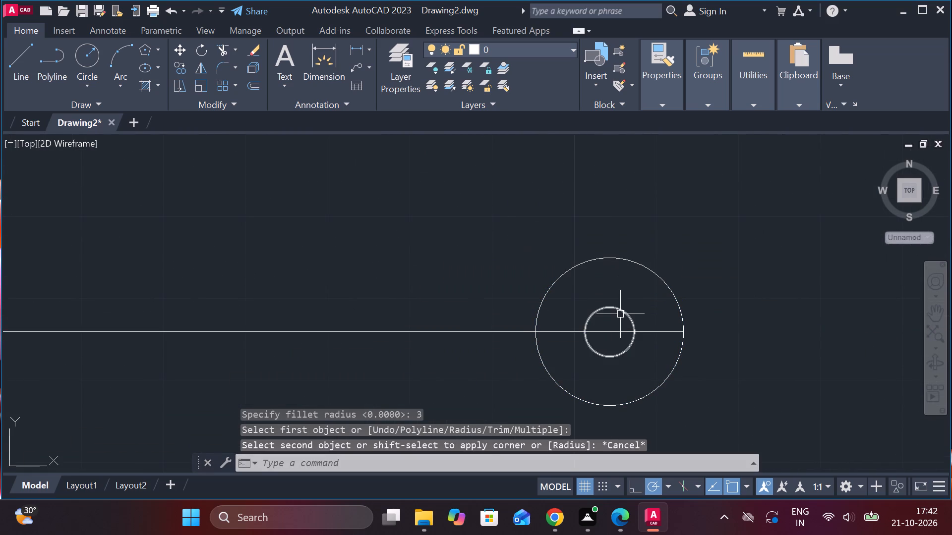
Move the small circle inside the radius 9 circle upward, from its centre to its own top quadrant point.
left_click(608, 307)
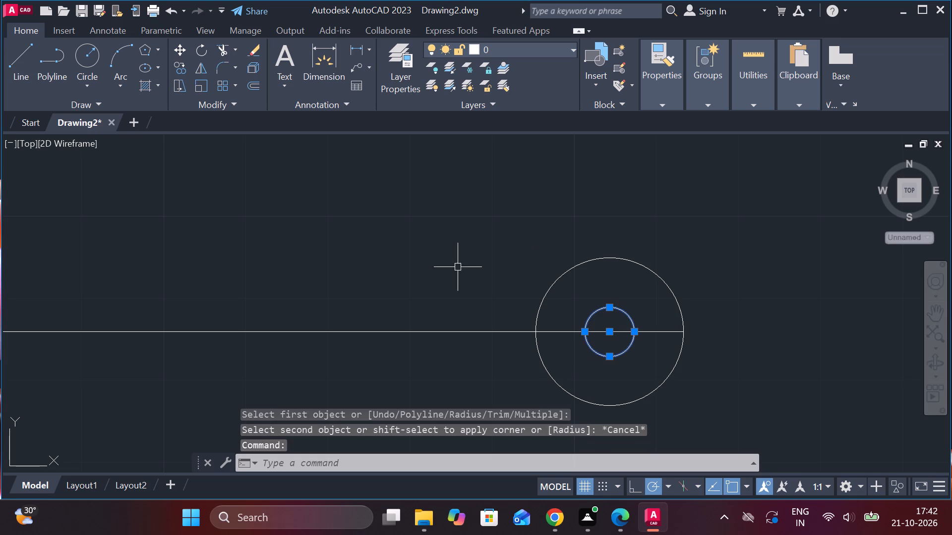
left_click(185, 47)
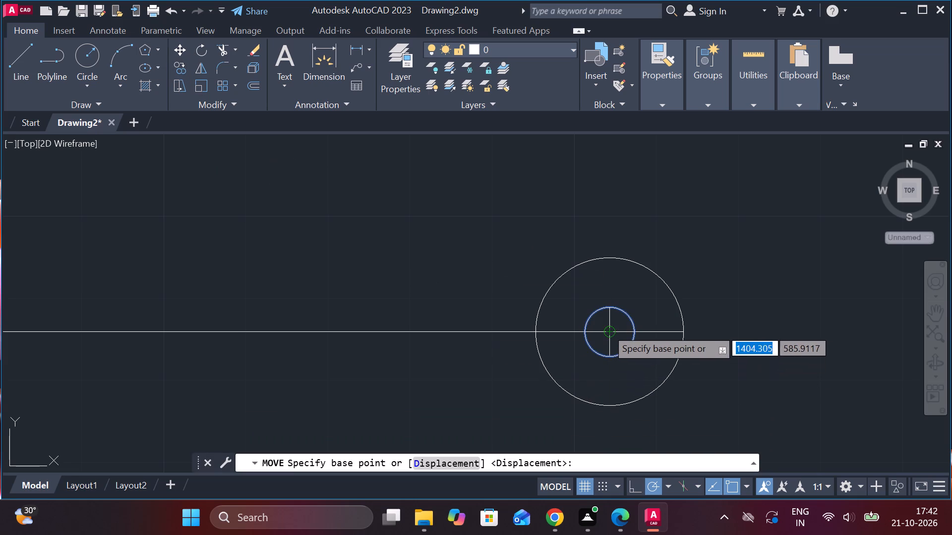
left_click(606, 328)
left_click(606, 309)
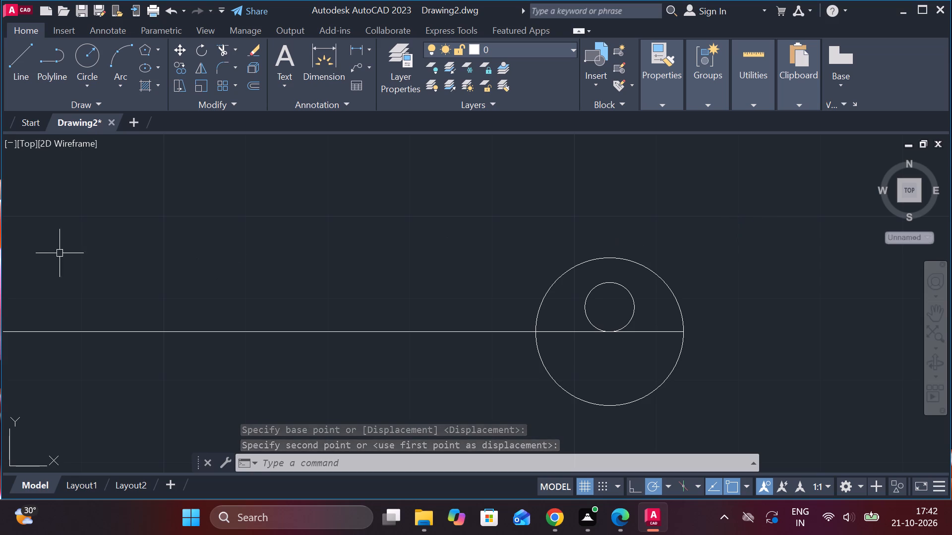
Fillet the moved small circle to the upper right of the radius 9 circle, using the radius 3 setting.
left_click(221, 68)
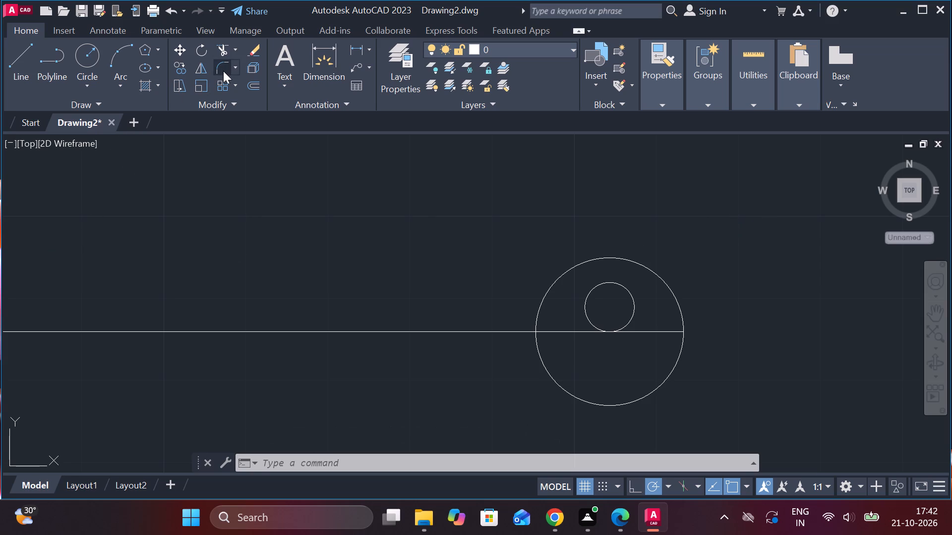
left_click(634, 301)
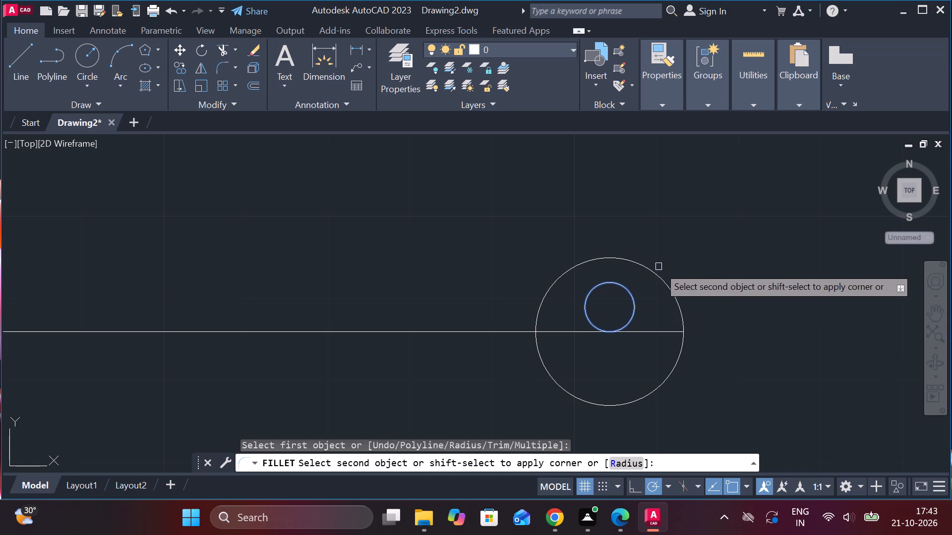
left_click(674, 290)
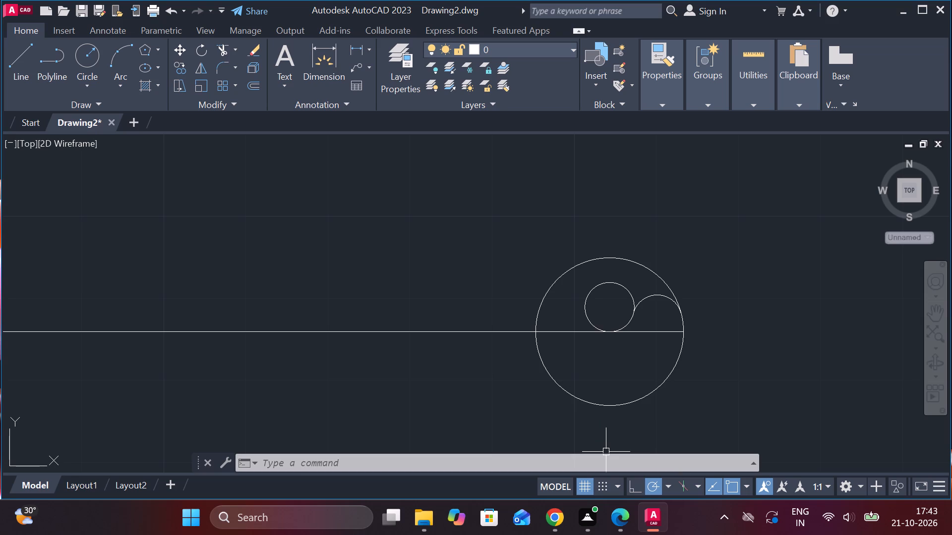
Draw a vertical line through the centre of the radius 9 circle, extending beyond it above and below.
scroll(611, 380, "down", 3)
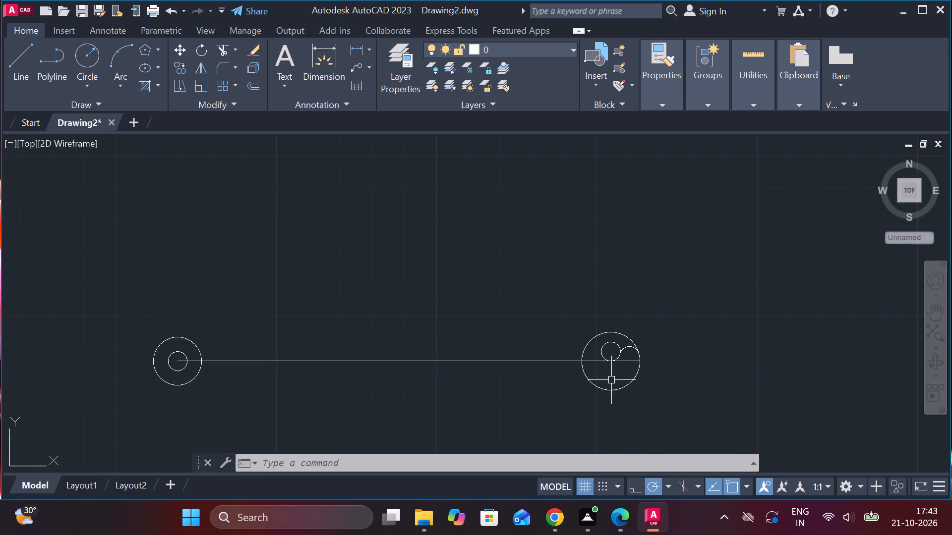
left_click(31, 69)
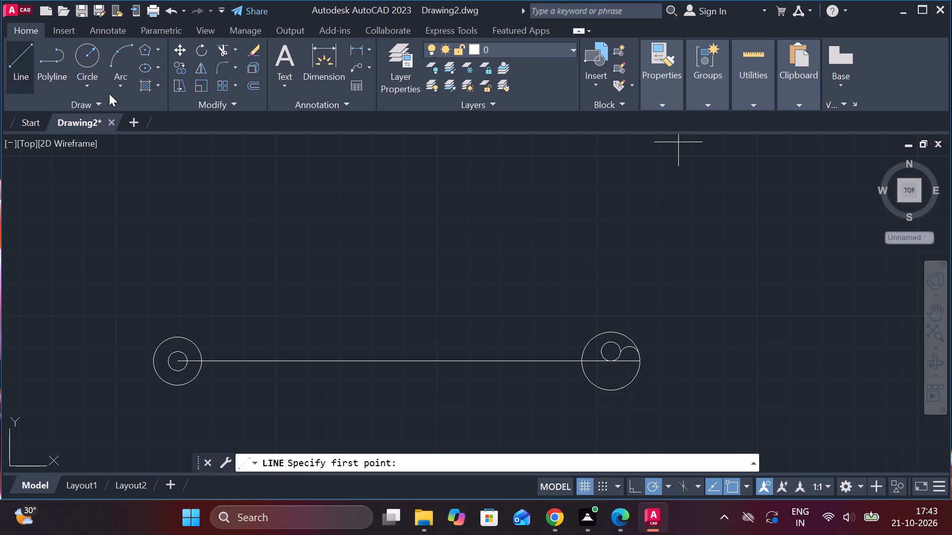
scroll(601, 374, "up", 4)
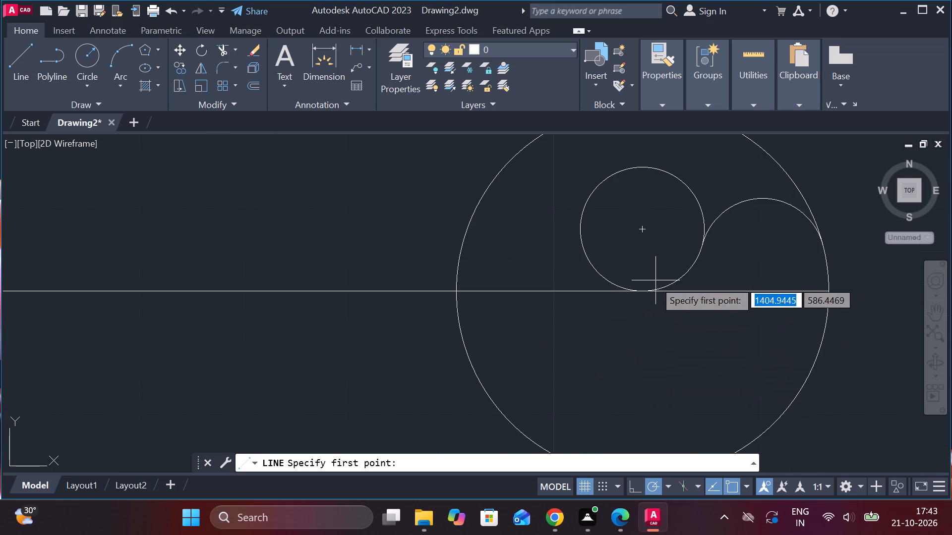
scroll(653, 283, "down", 4)
left_click(649, 228)
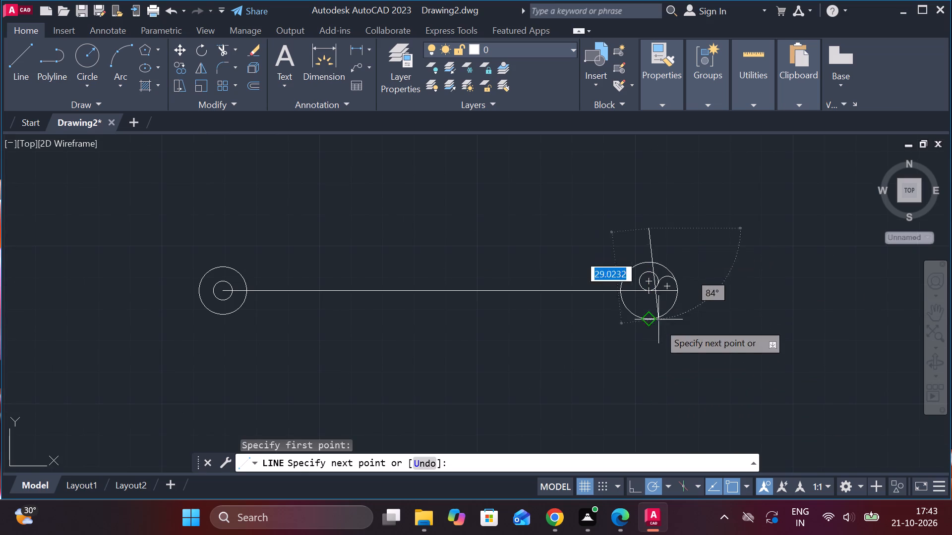
left_click(653, 338)
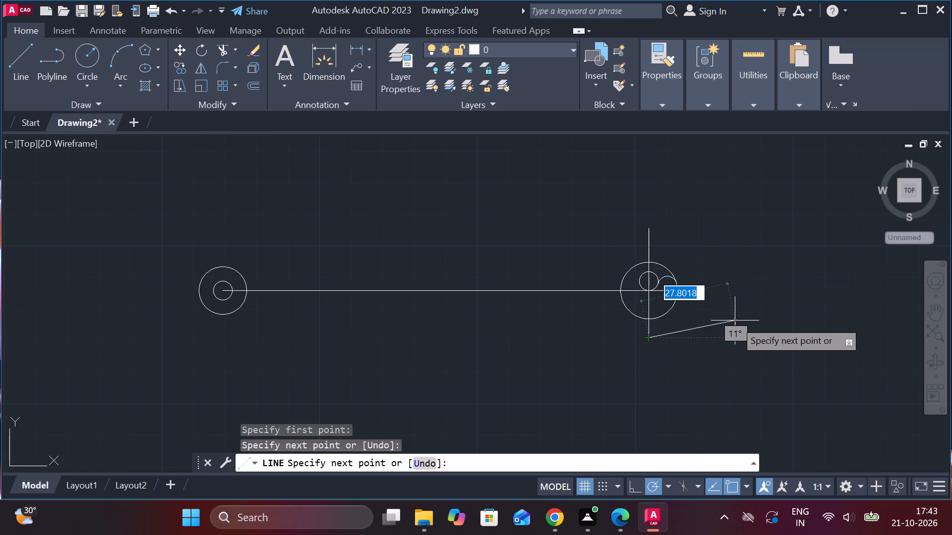
key("Escape")
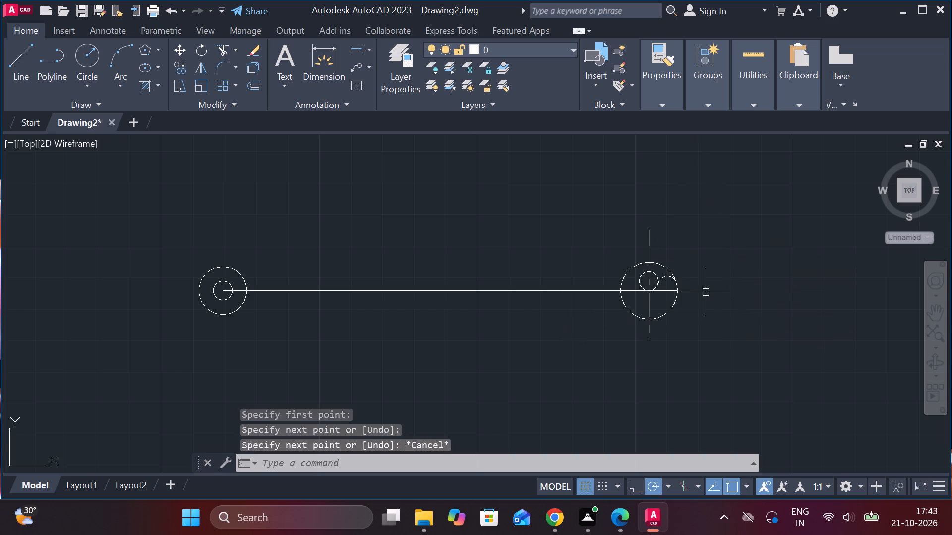
Copy the vertical line 7 units to the left along the horizontal line.
left_click(650, 313)
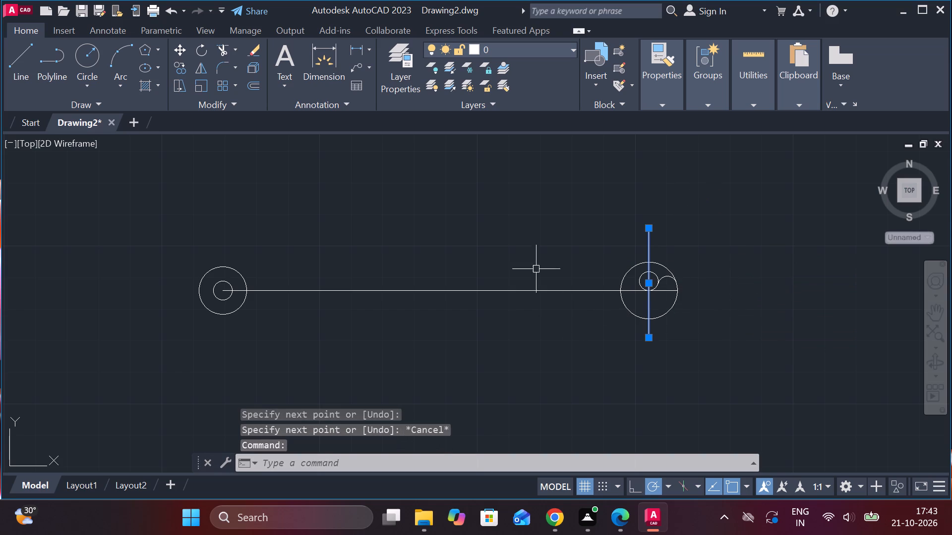
left_click(182, 69)
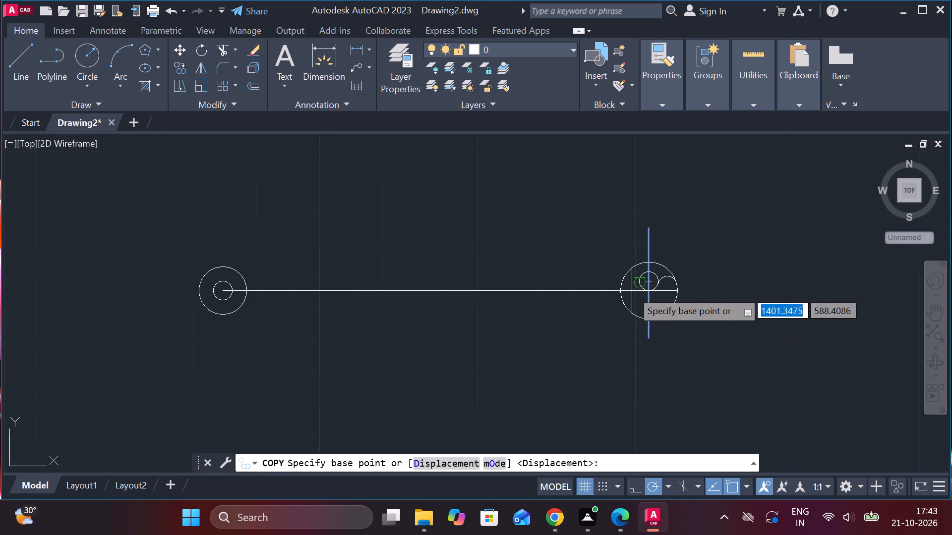
left_click(650, 288)
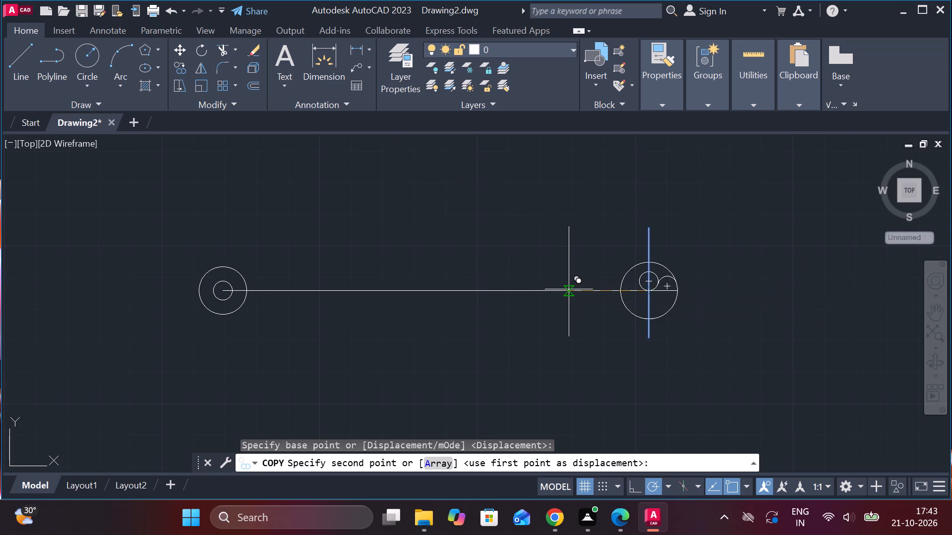
key("7")
key("Return")
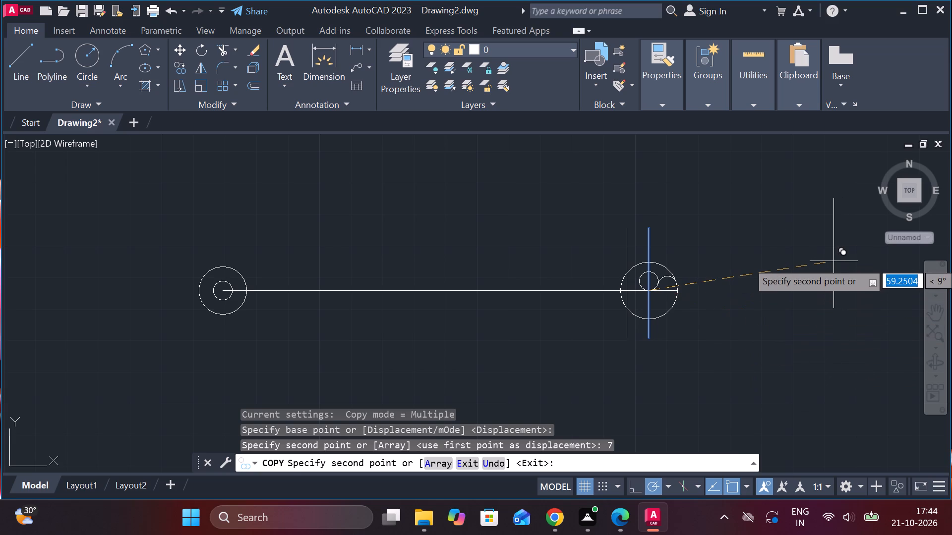
key("Escape")
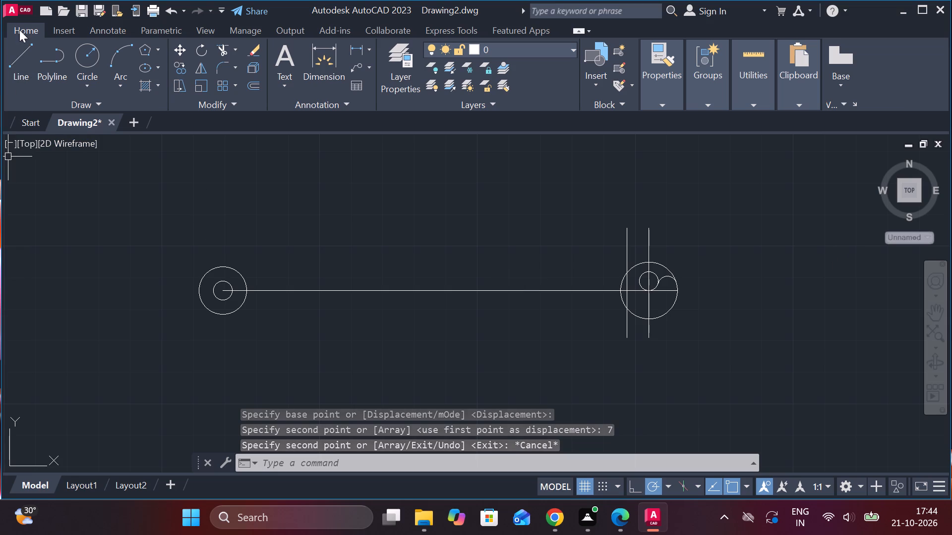
Draw a line from the larger left circle's bottom quadrant to the lower intersection of the offset vertical line and the radius 9 circle.
left_click(27, 59)
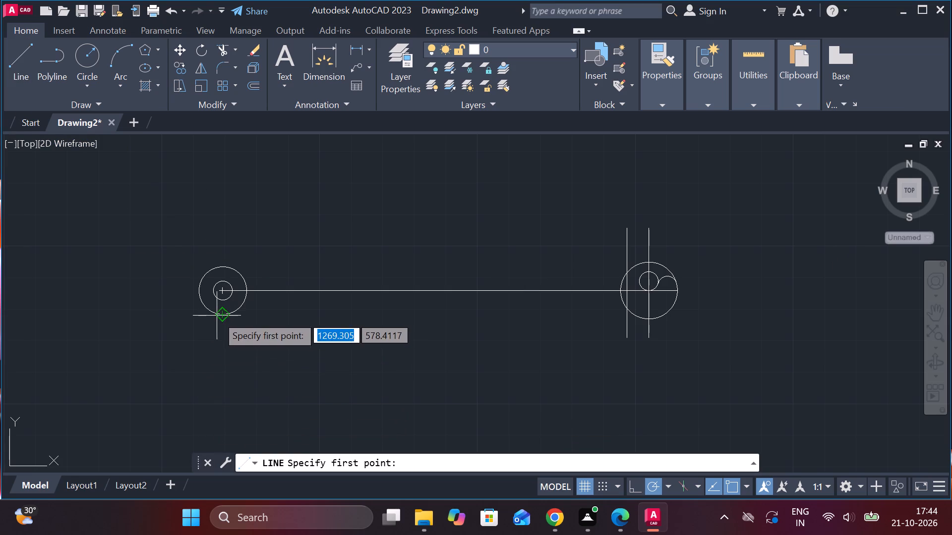
left_click(217, 316)
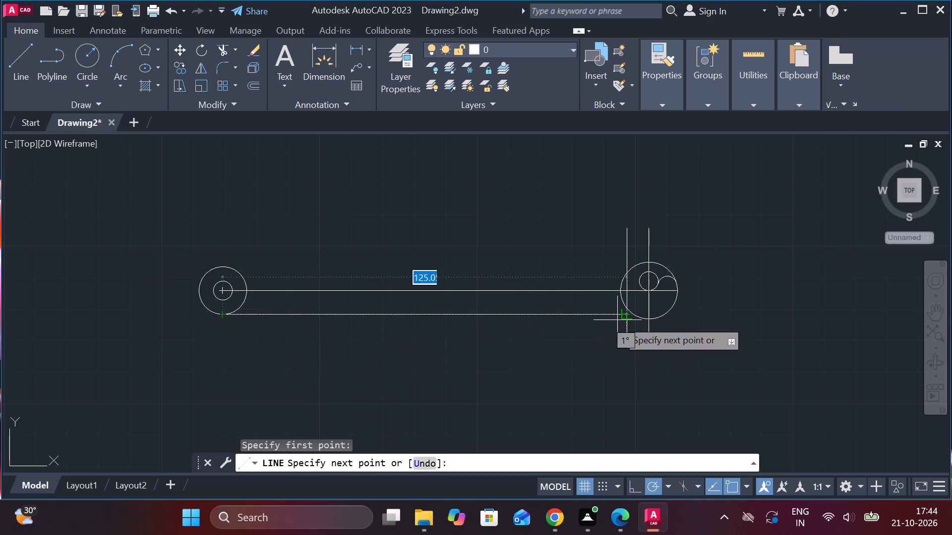
scroll(628, 309, "up", 3)
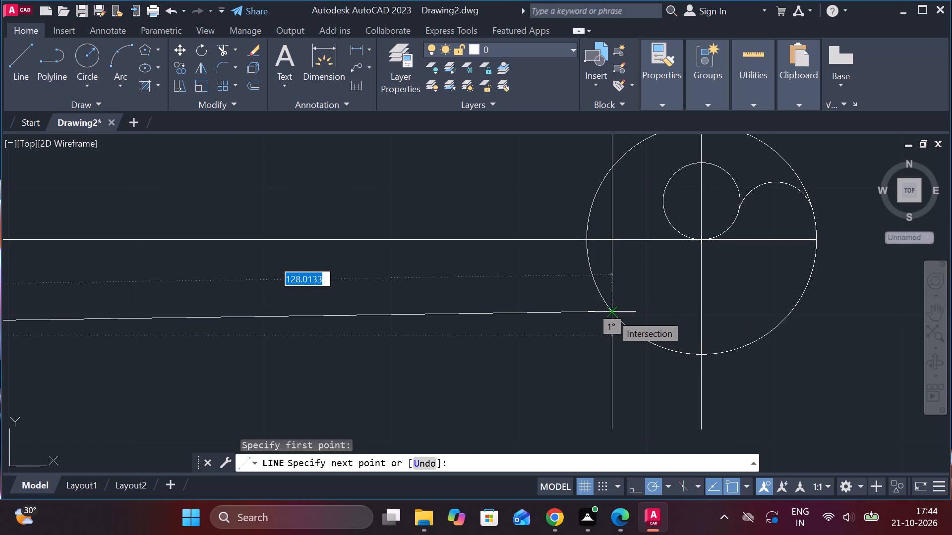
scroll(573, 298, "down", 5)
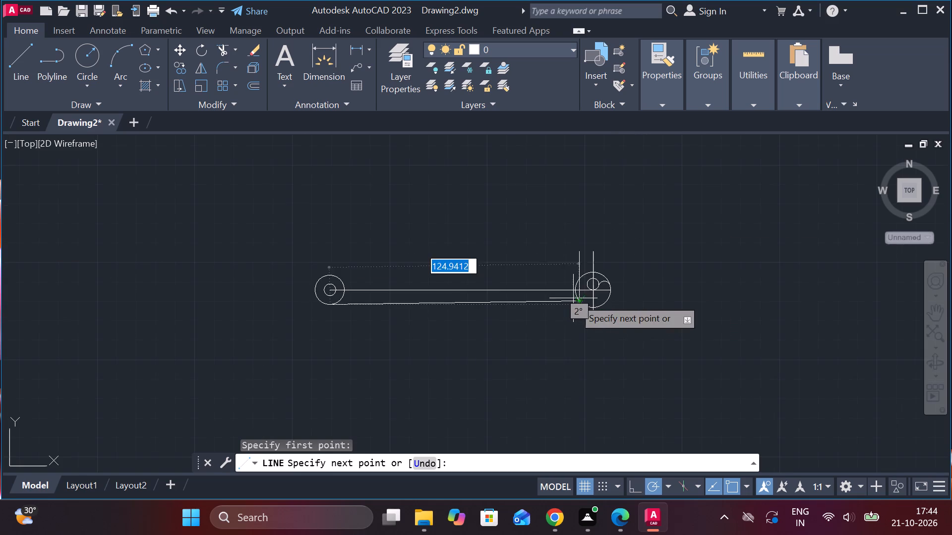
scroll(574, 318, "up", 4)
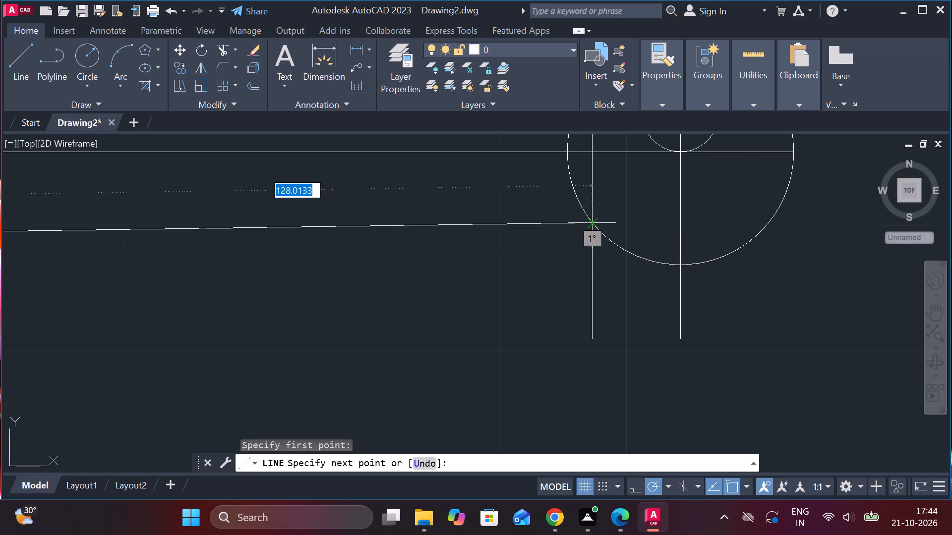
left_click(593, 225)
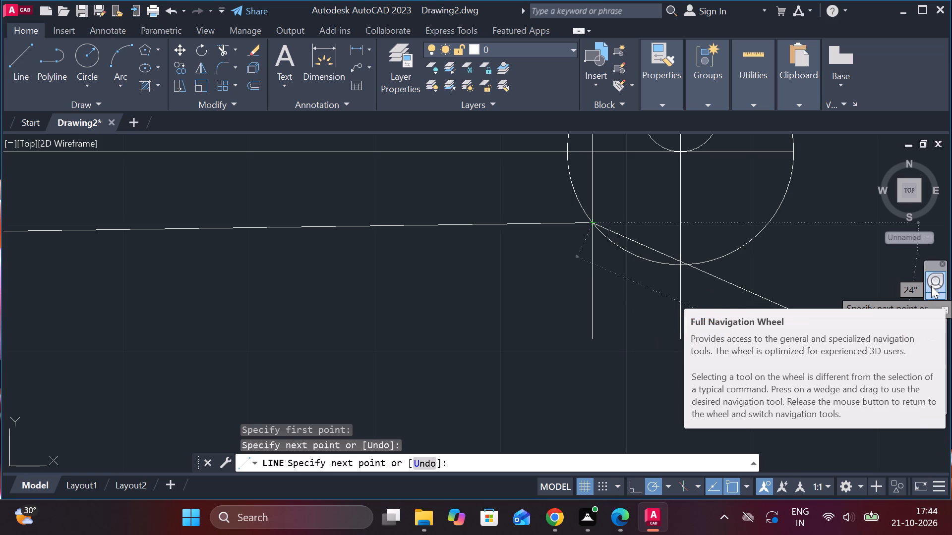
scroll(779, 288, "down", 4)
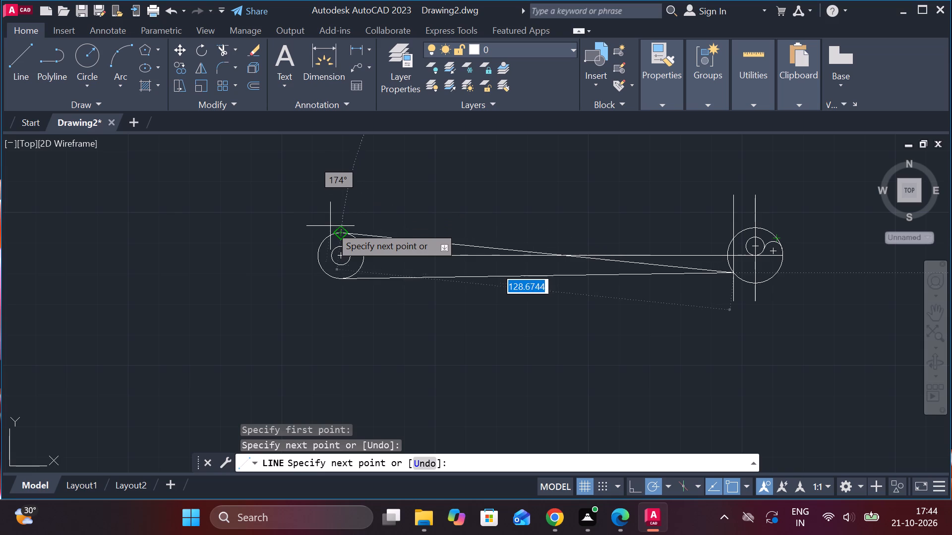
key("Escape")
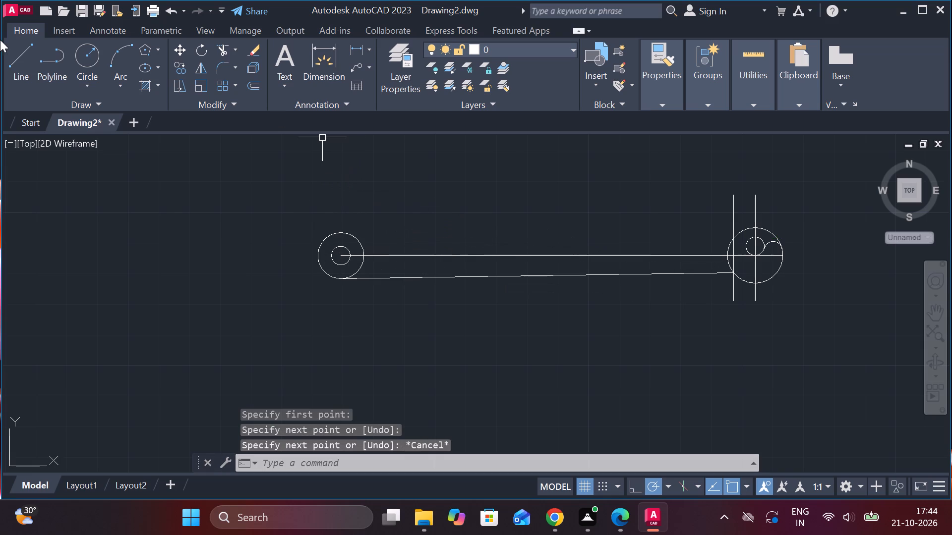
Draw a line from the larger left circle's top quadrant to the left quadrant of the small circle inside the radius 9 circle.
left_click(16, 56)
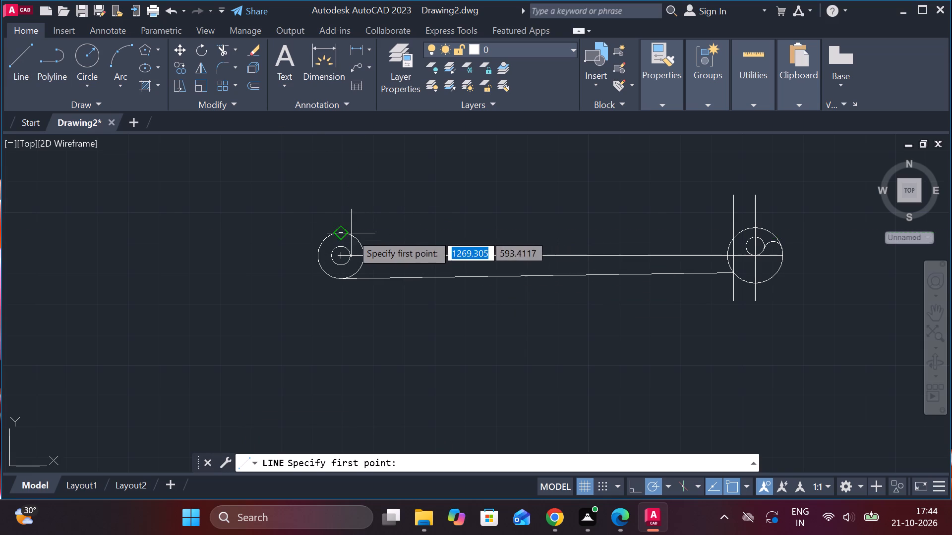
left_click(337, 234)
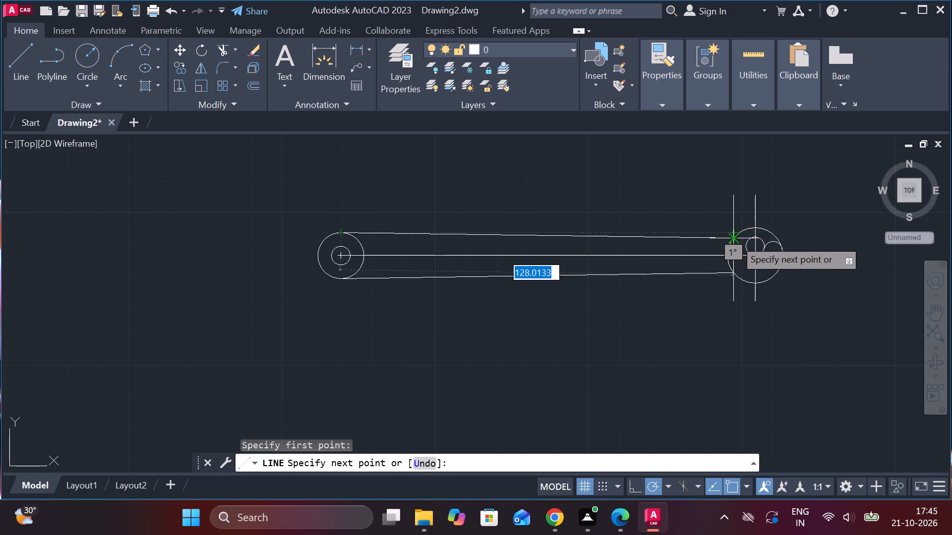
scroll(749, 249, "up", 3)
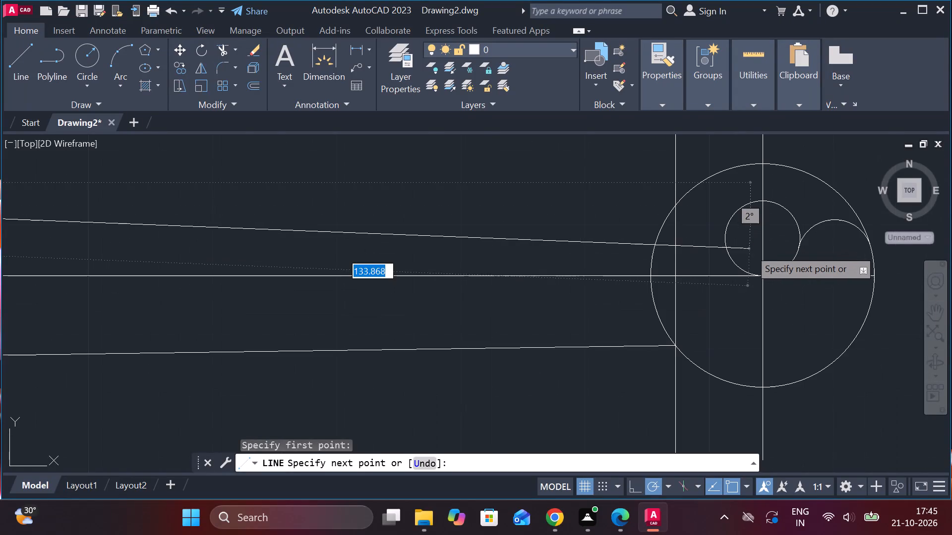
left_click(724, 240)
scroll(724, 240, "down", 1)
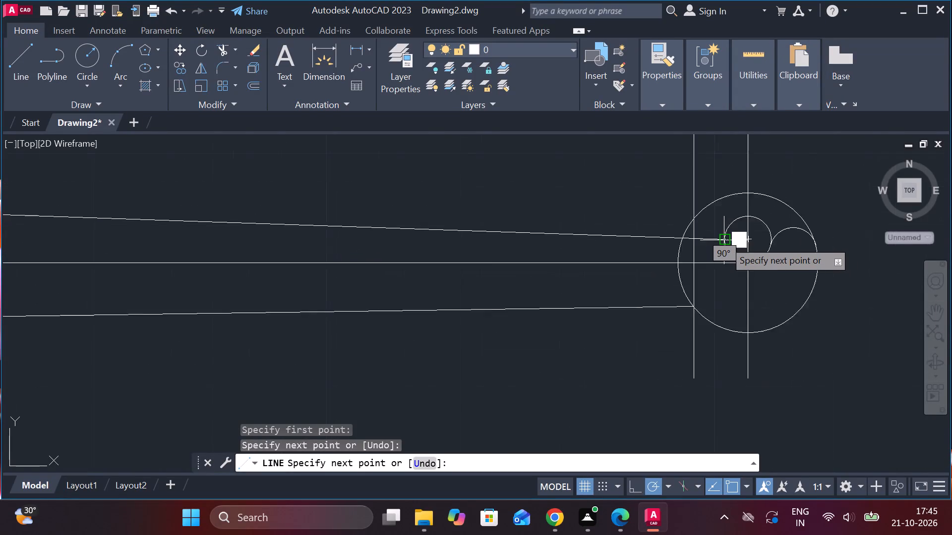
scroll(724, 240, "down", 4)
scroll(679, 309, "up", 3)
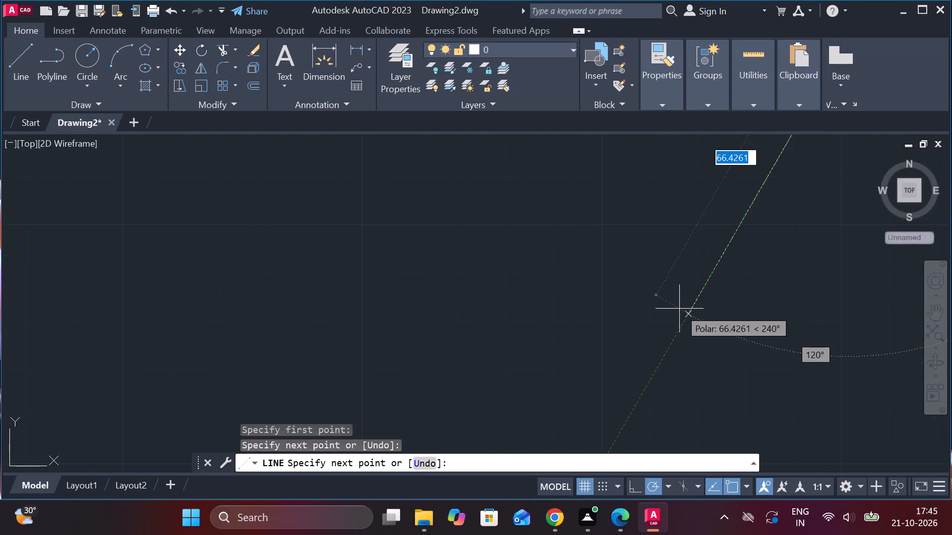
scroll(679, 309, "down", 4)
scroll(749, 251, "up", 2)
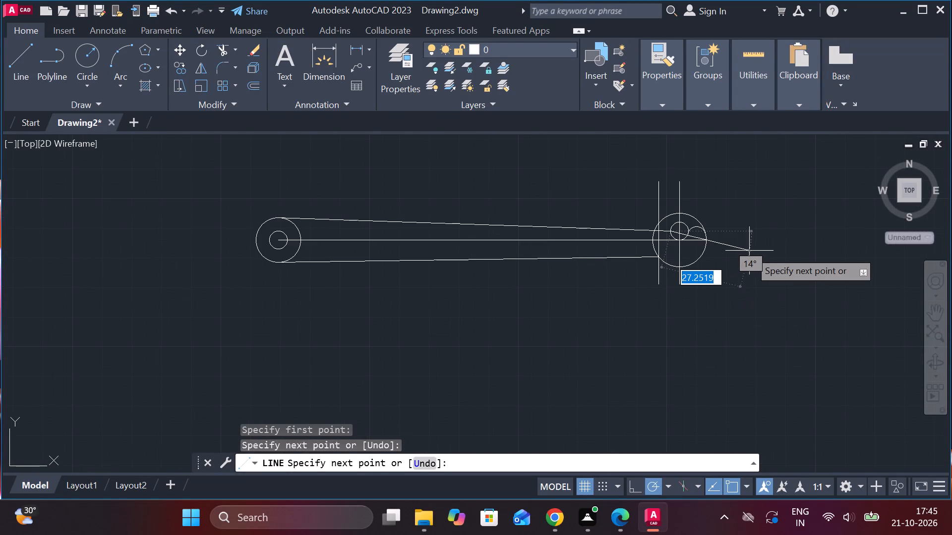
key("Escape")
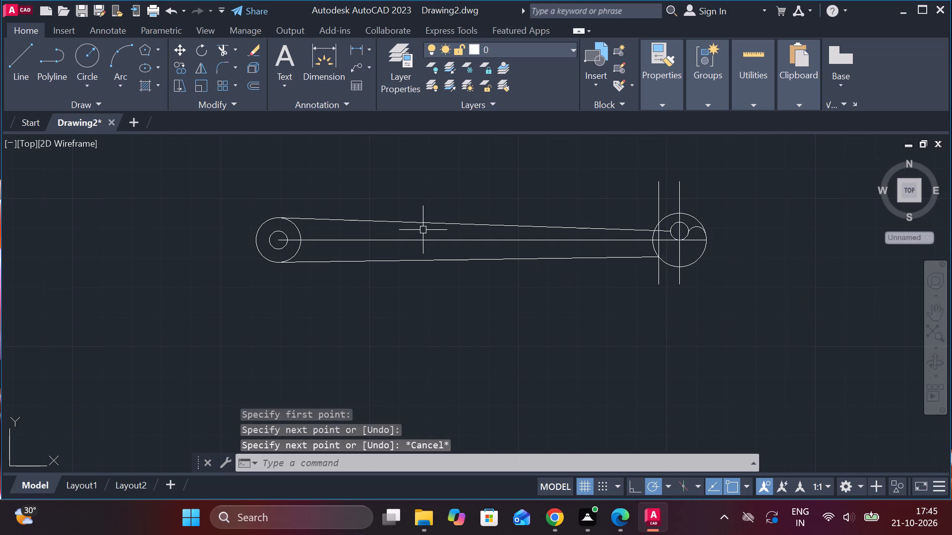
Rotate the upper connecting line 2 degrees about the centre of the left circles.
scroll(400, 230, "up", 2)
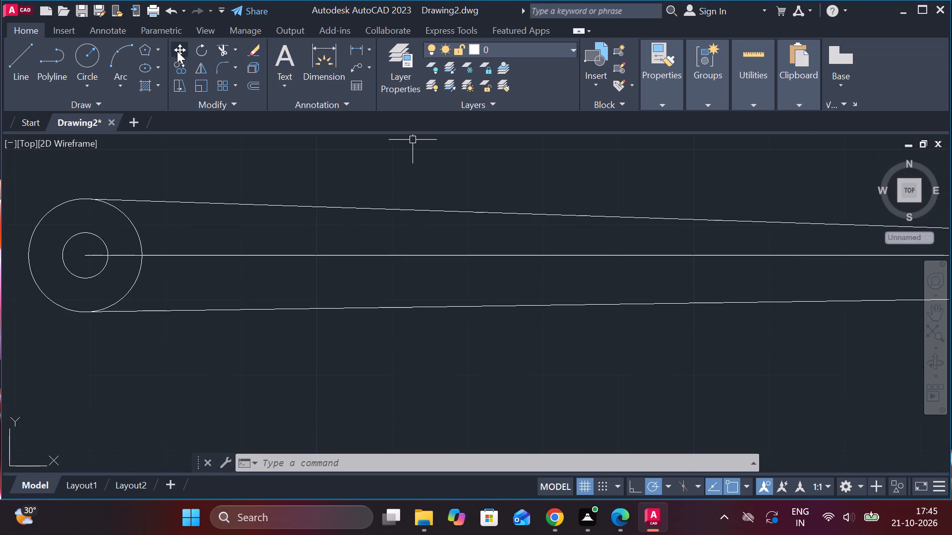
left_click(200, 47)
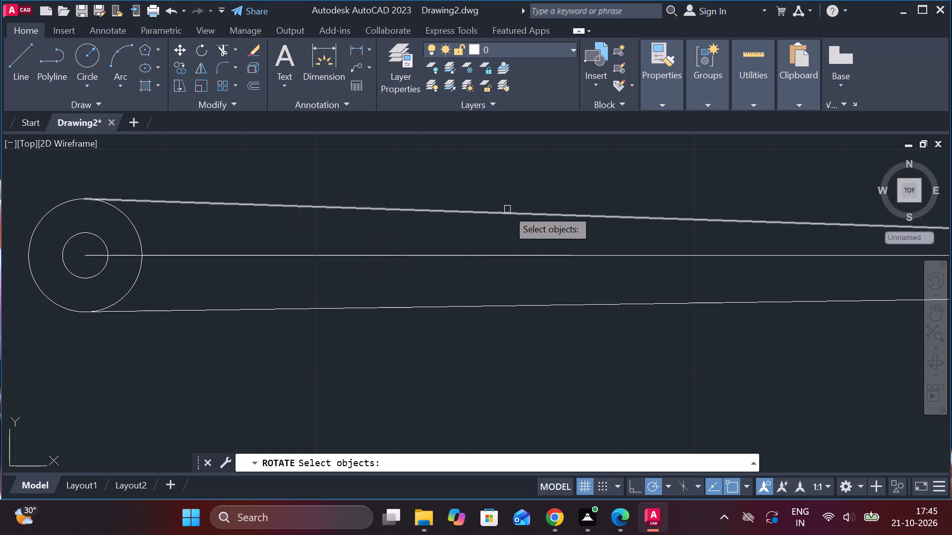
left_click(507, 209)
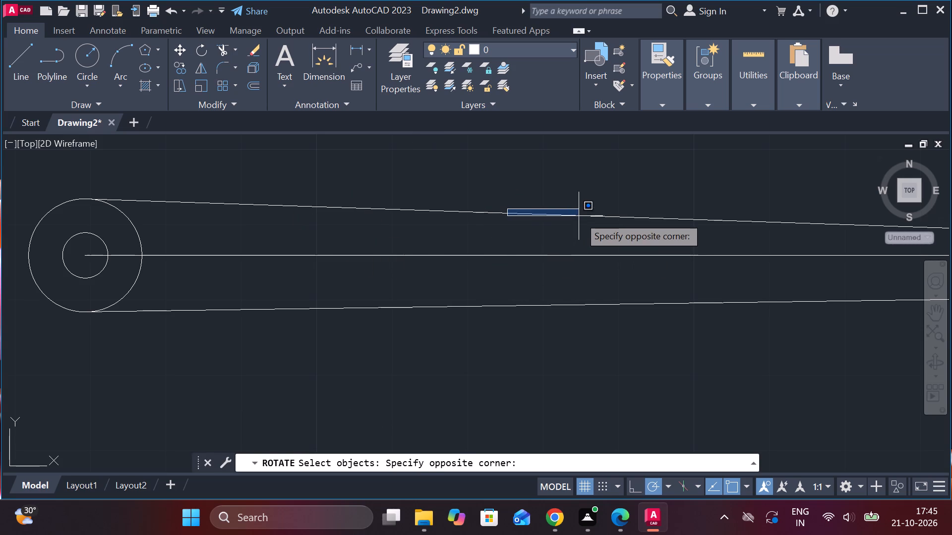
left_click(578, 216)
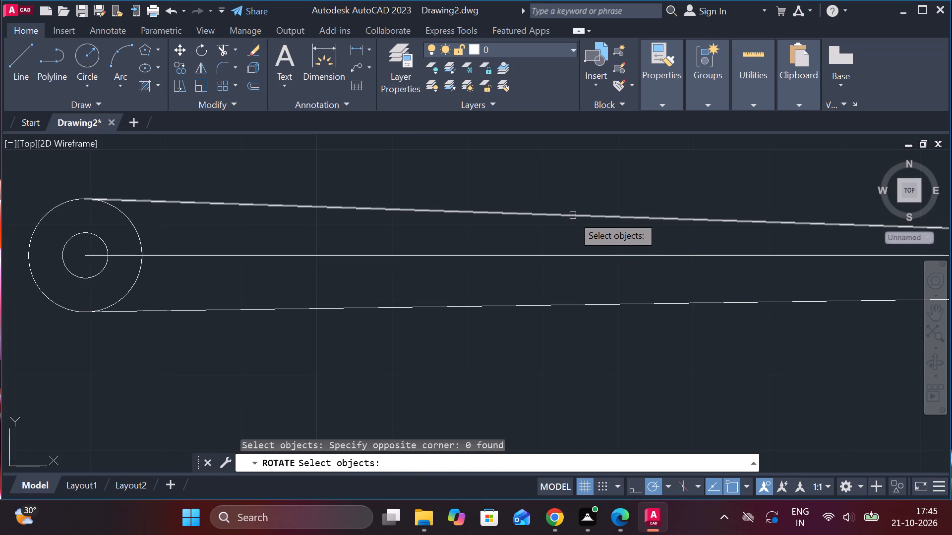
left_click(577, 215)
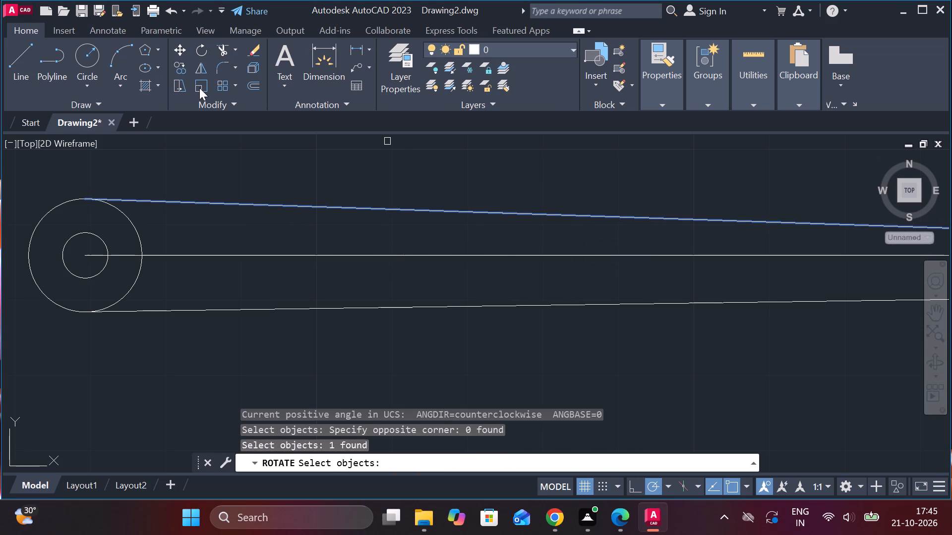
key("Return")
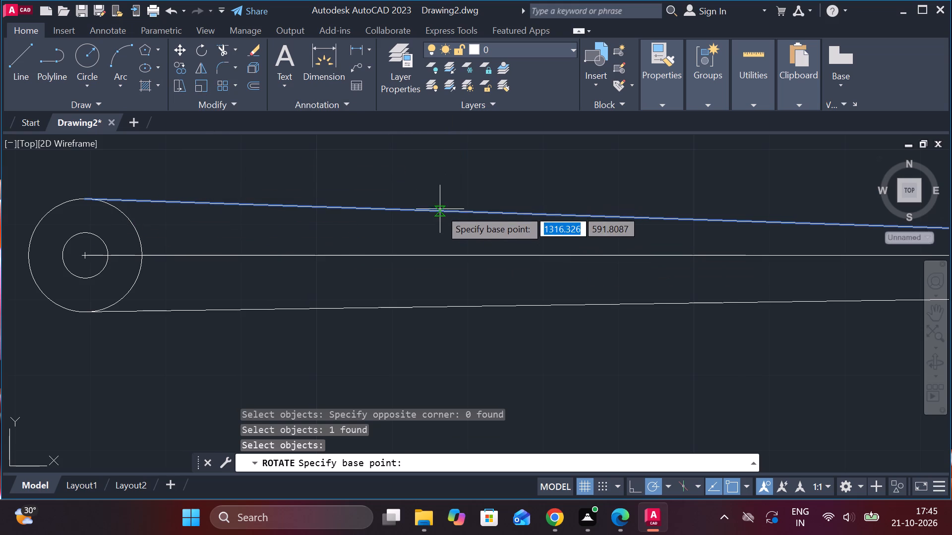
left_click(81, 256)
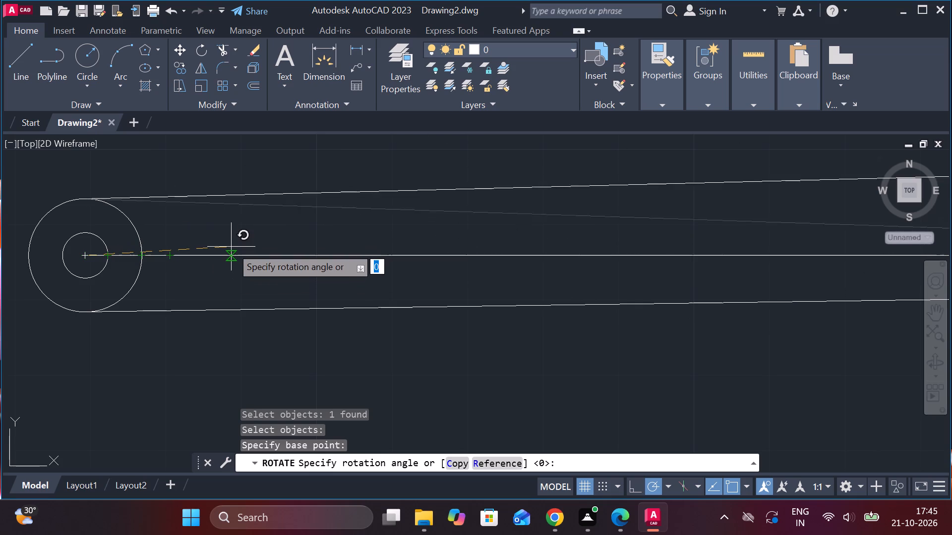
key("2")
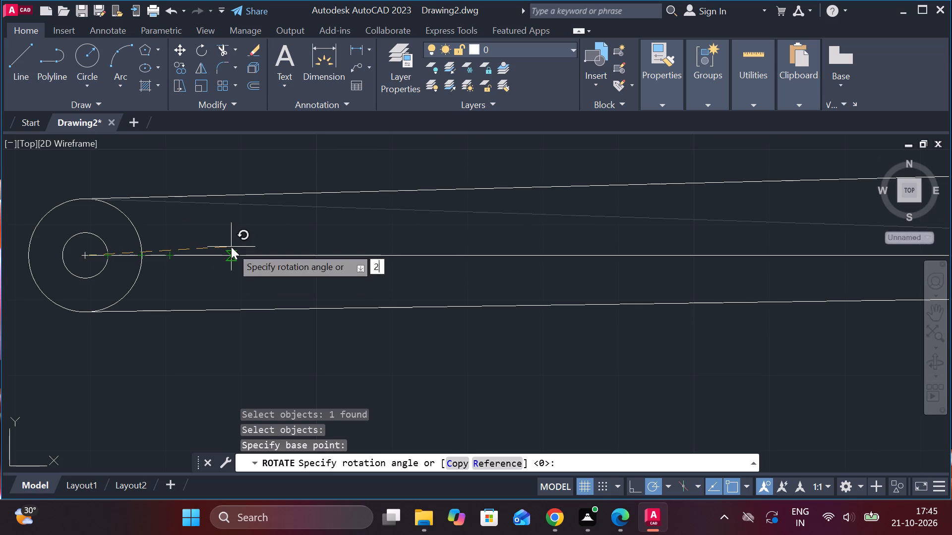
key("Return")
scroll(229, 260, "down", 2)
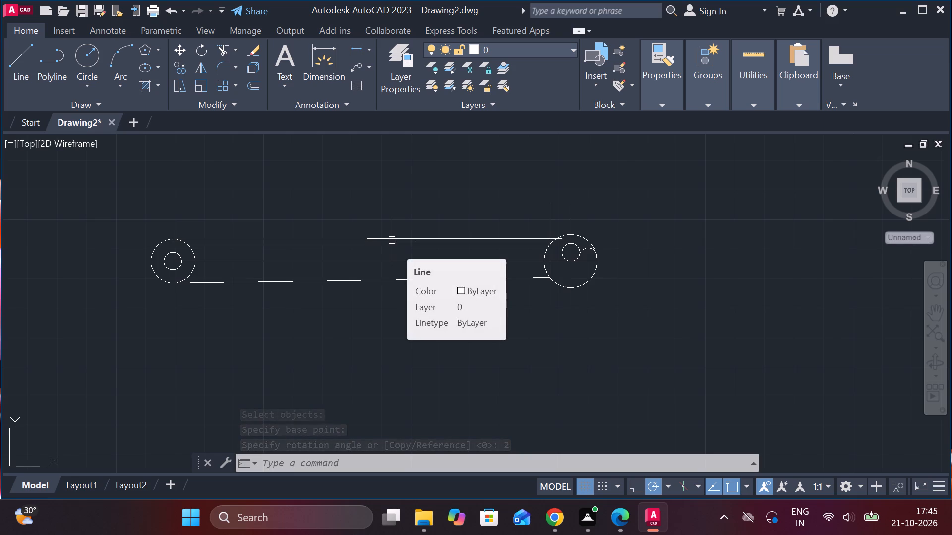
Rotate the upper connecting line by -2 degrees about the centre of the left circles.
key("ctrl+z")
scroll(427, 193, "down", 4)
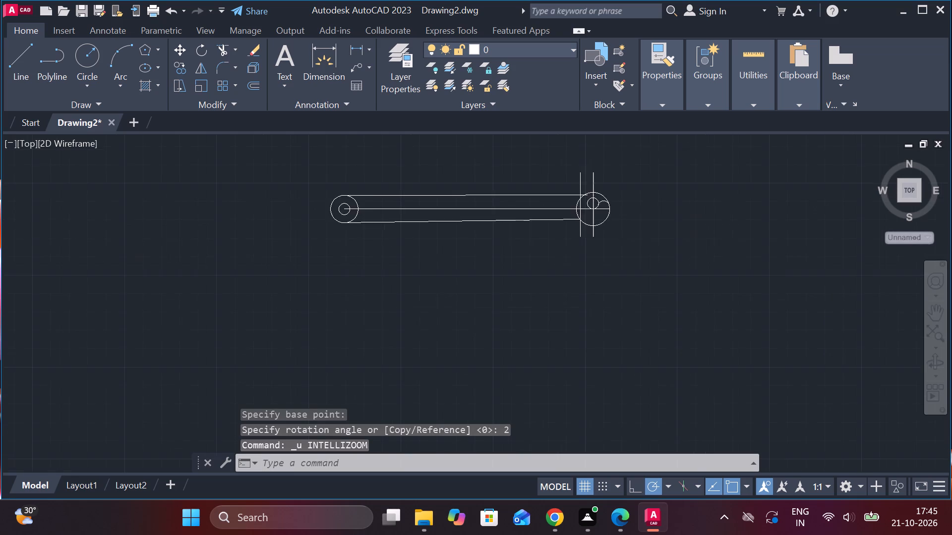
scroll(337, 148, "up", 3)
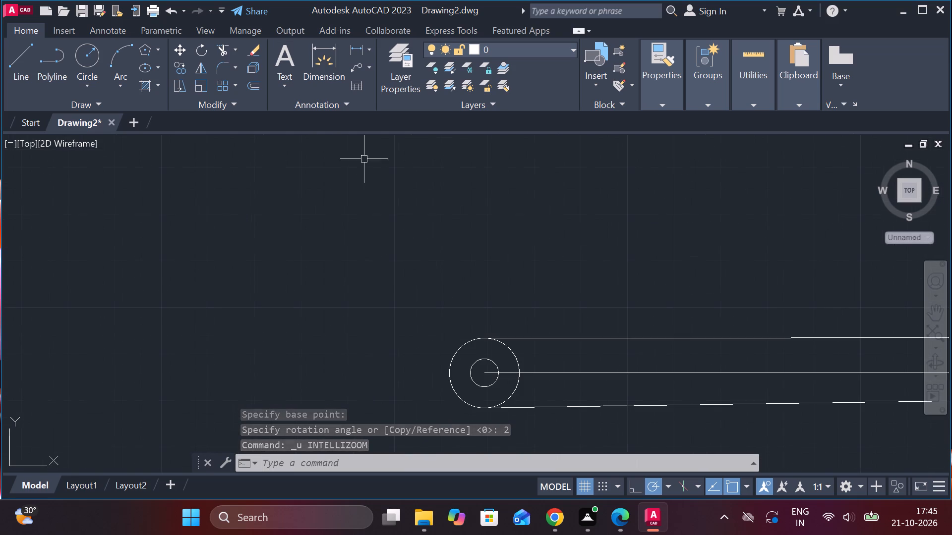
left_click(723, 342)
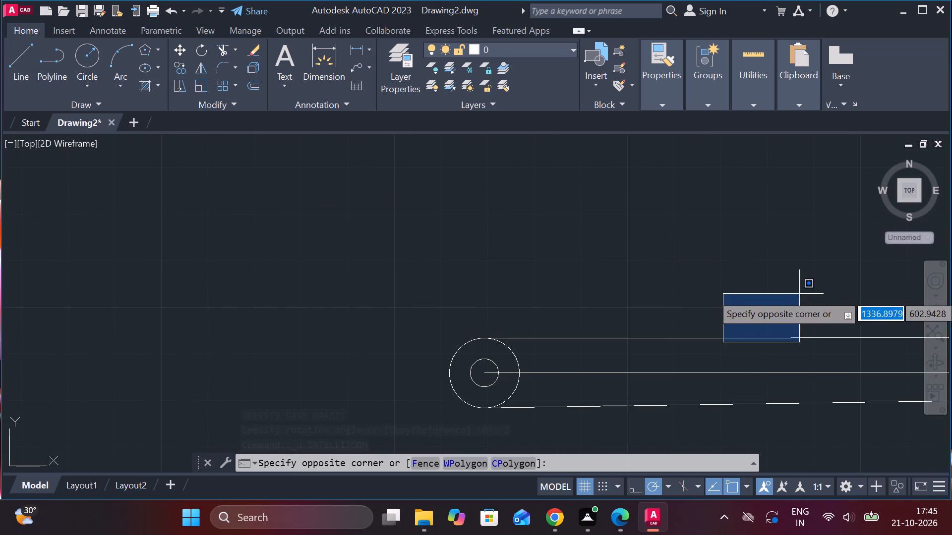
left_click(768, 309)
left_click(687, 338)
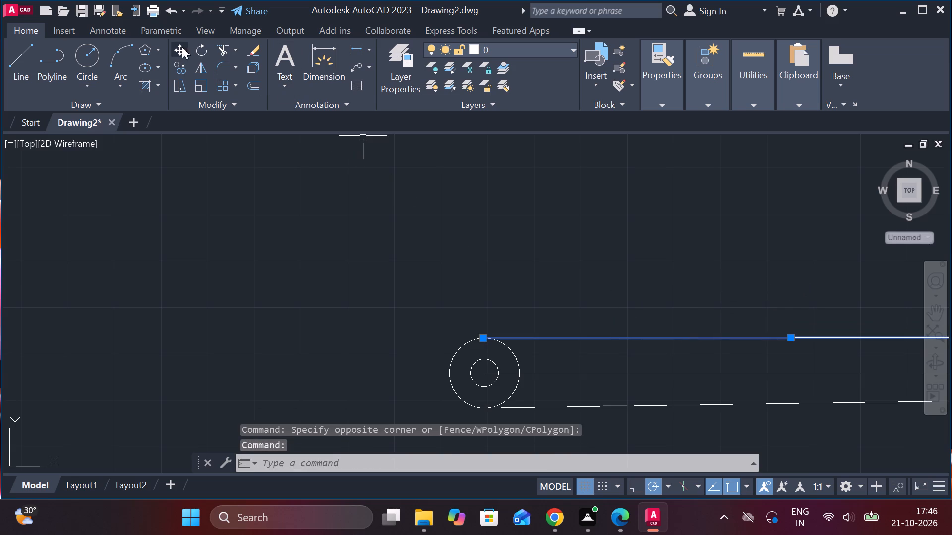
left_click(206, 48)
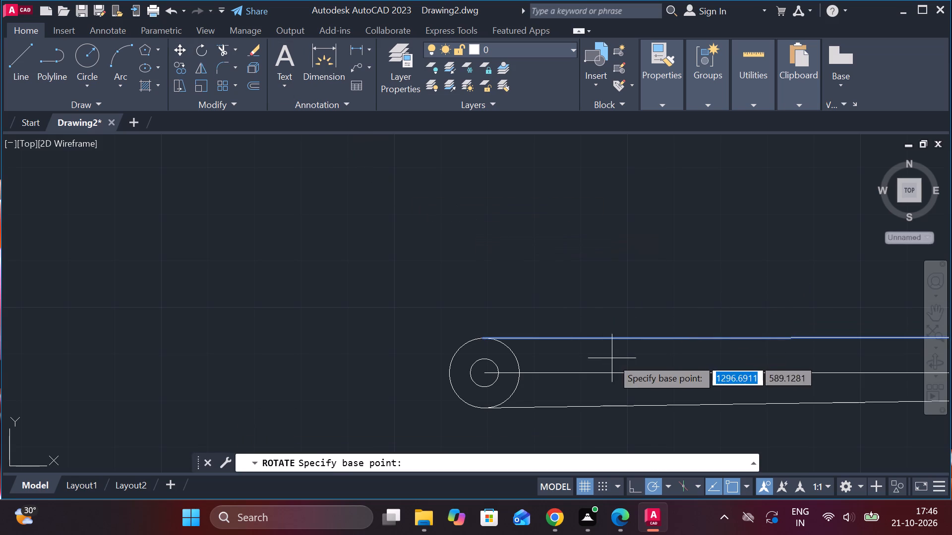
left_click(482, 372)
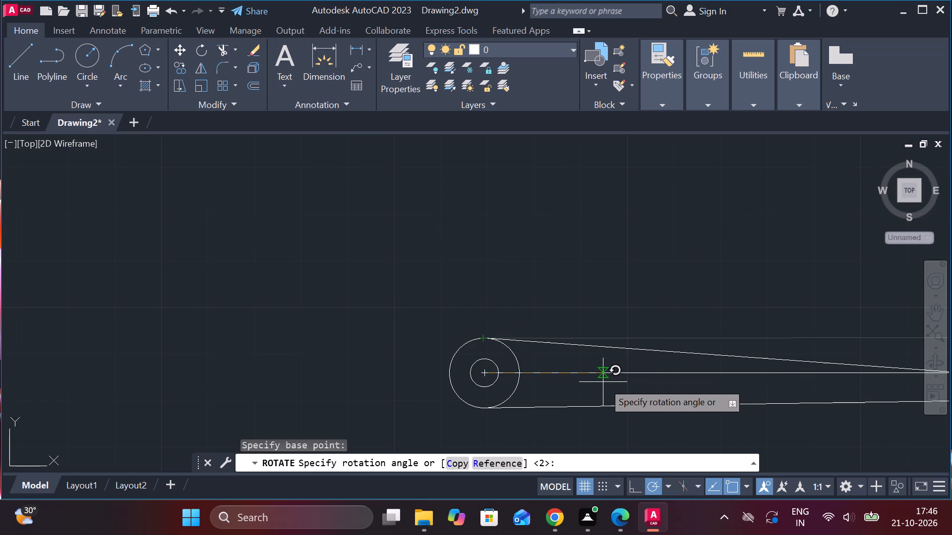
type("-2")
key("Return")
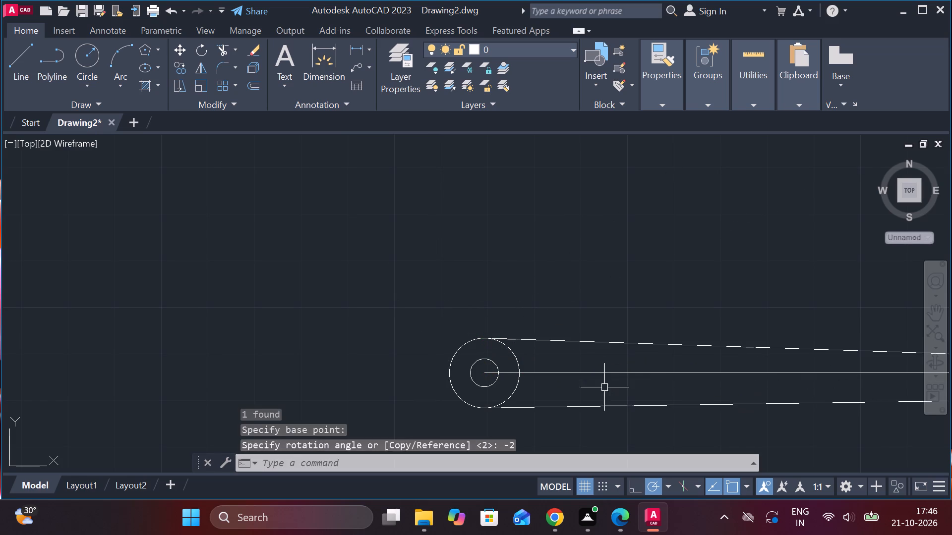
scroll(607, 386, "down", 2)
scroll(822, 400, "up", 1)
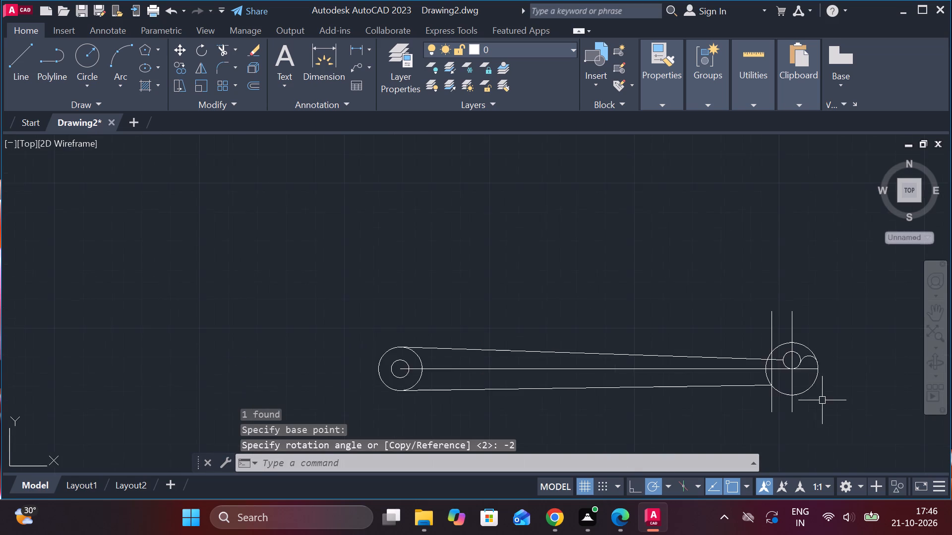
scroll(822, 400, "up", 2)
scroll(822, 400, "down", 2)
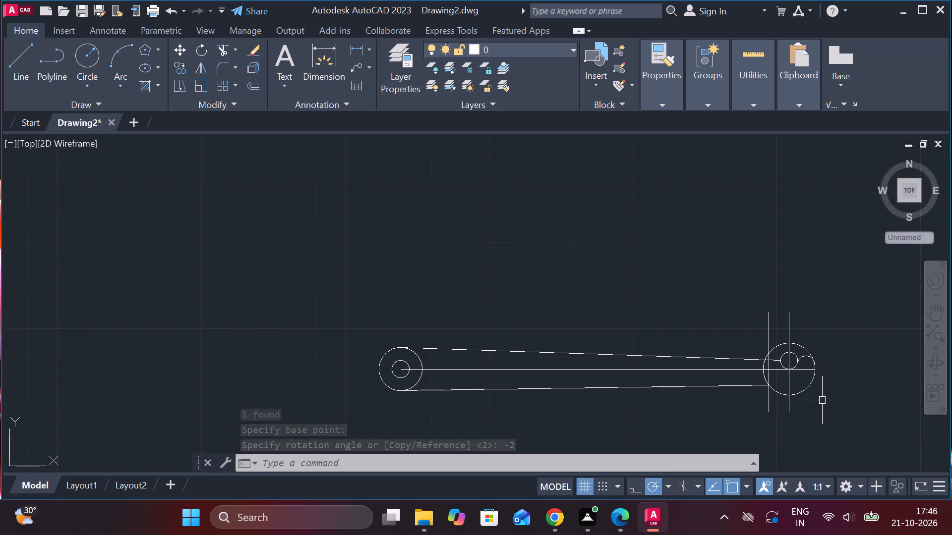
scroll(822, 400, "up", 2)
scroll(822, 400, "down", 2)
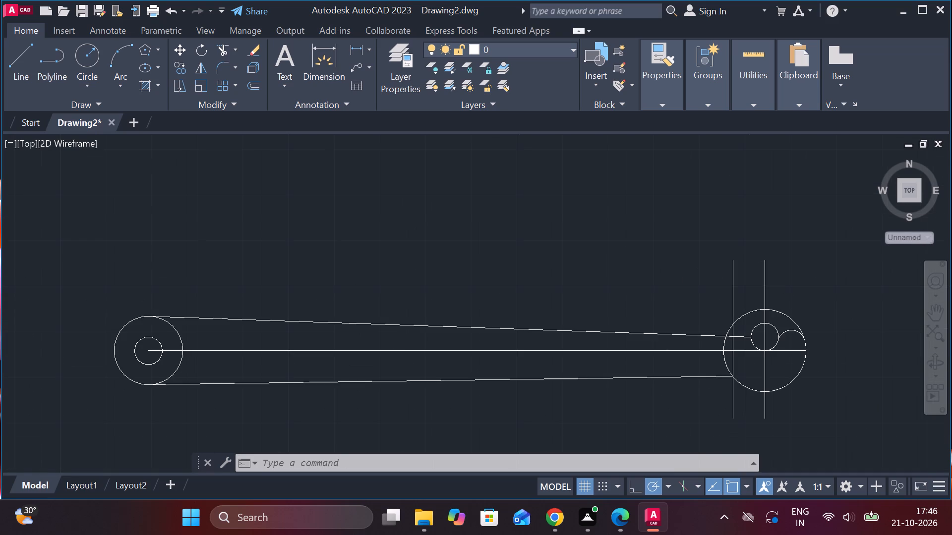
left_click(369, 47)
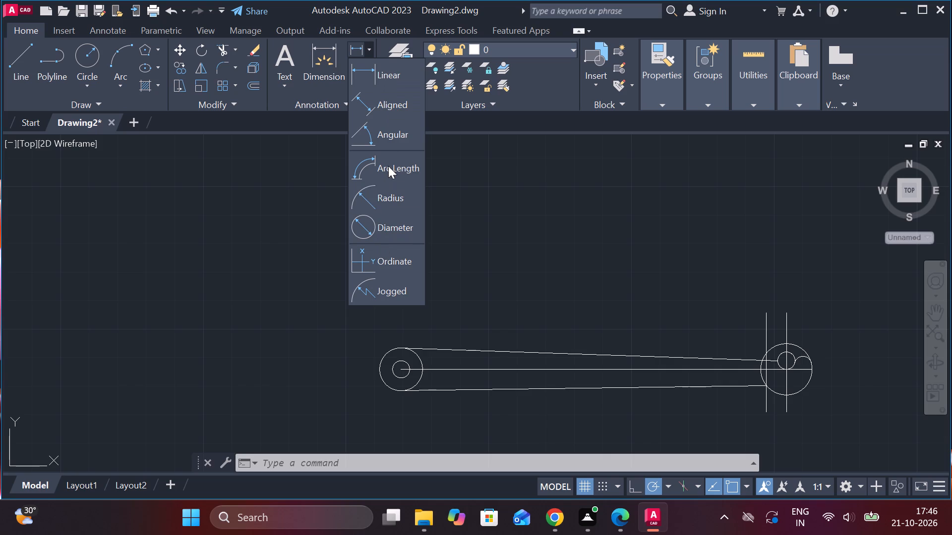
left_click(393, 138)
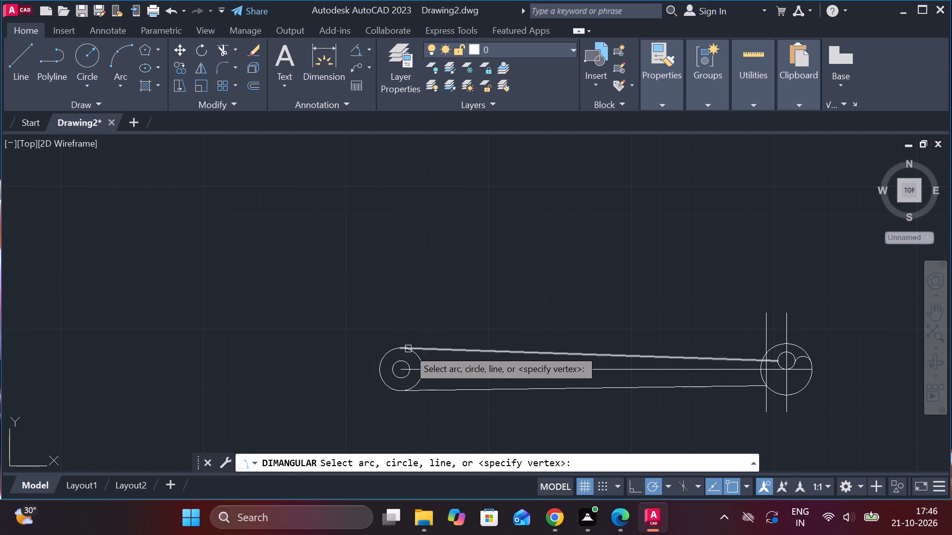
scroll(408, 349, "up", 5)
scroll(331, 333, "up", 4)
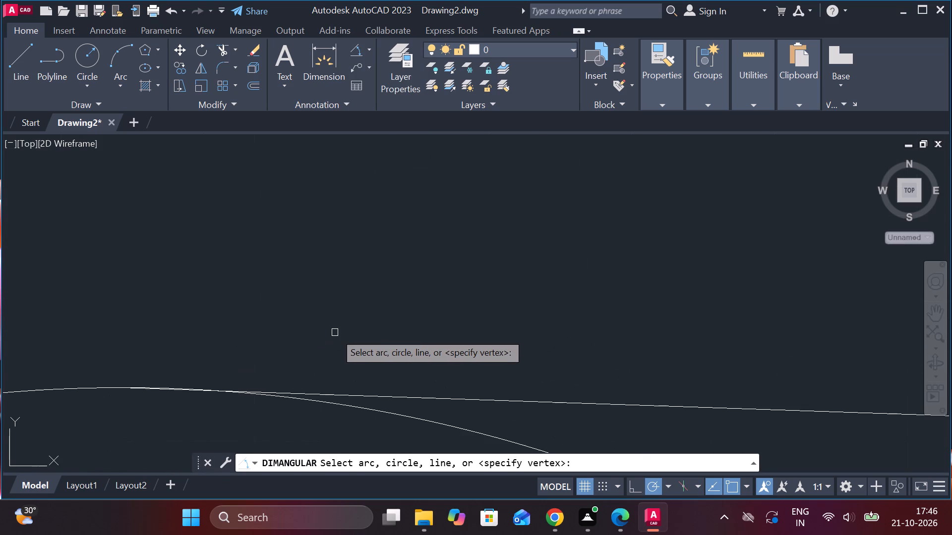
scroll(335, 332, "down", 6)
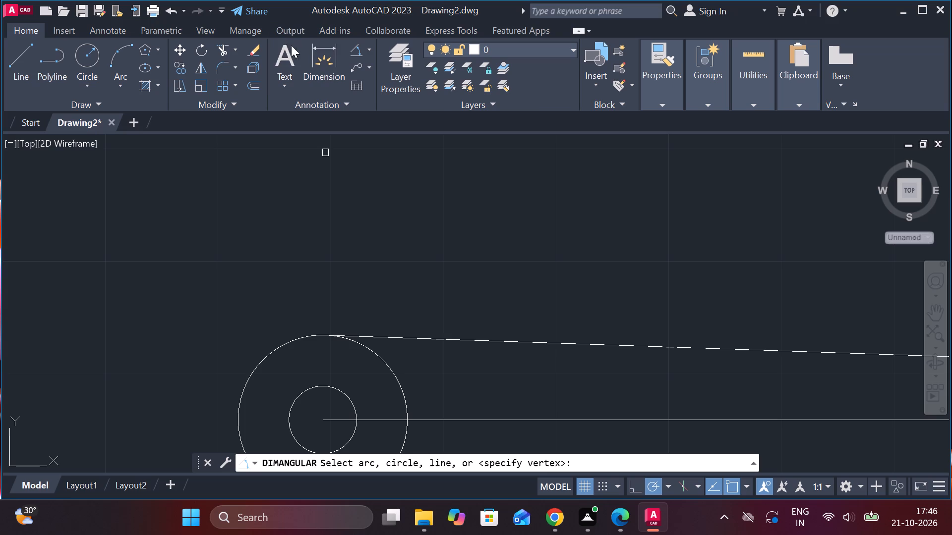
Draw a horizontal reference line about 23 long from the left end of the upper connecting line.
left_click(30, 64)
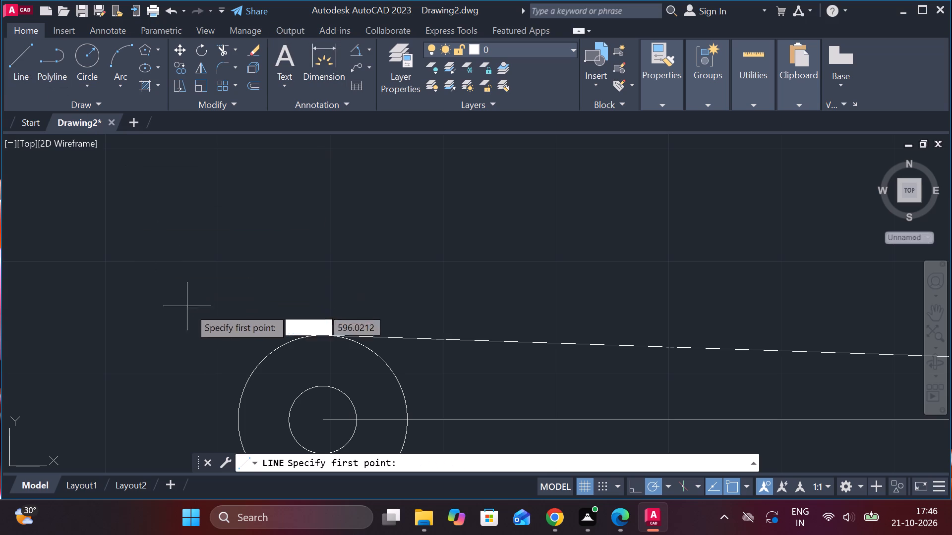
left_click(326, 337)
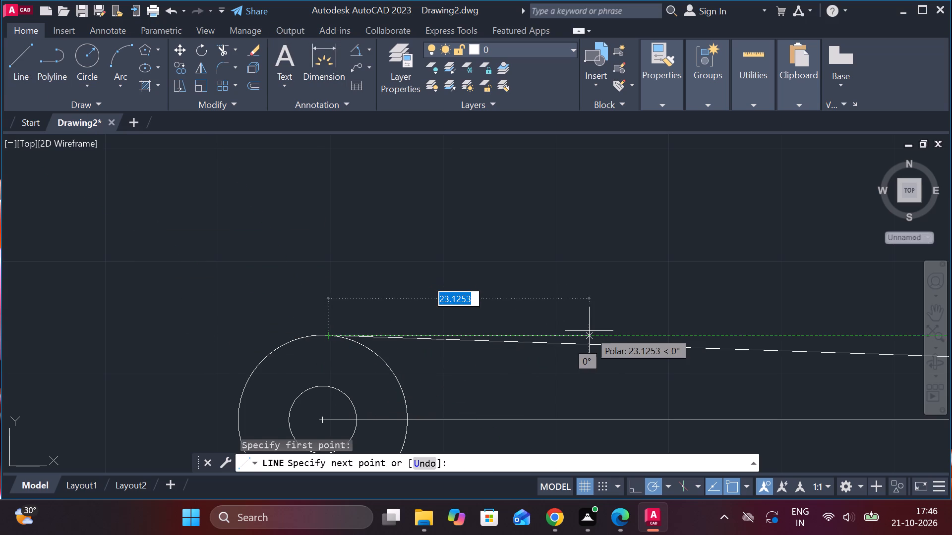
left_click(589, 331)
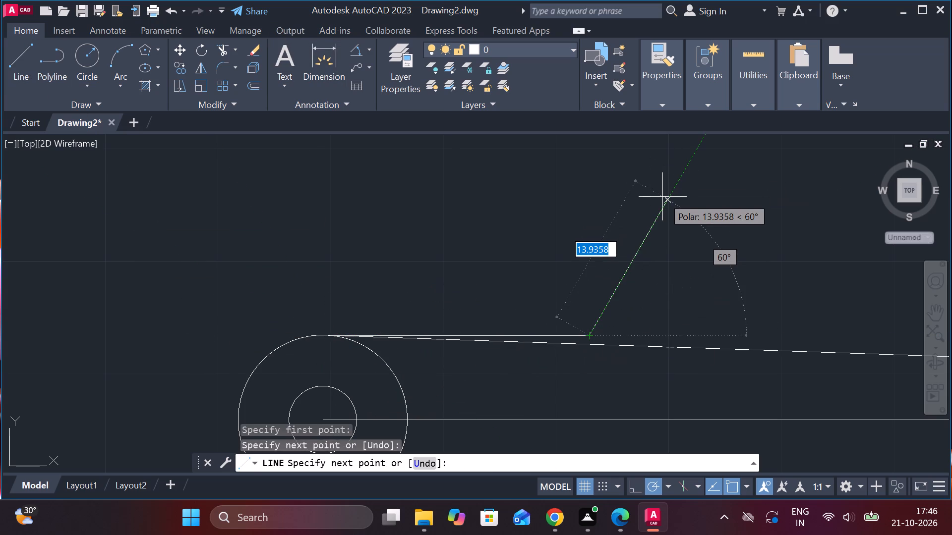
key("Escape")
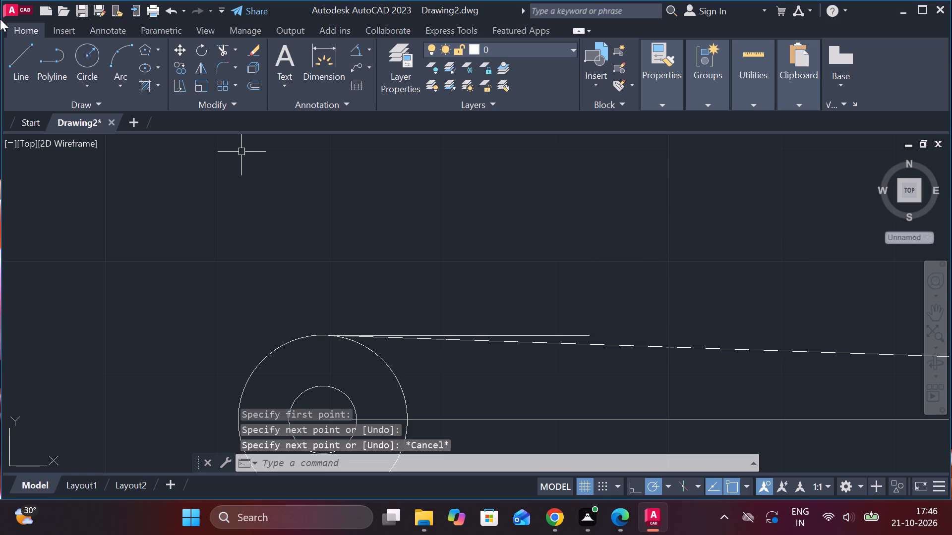
Check the angle between the horizontal reference line and the upper connecting line with a trial angular dimension.
left_click(357, 50)
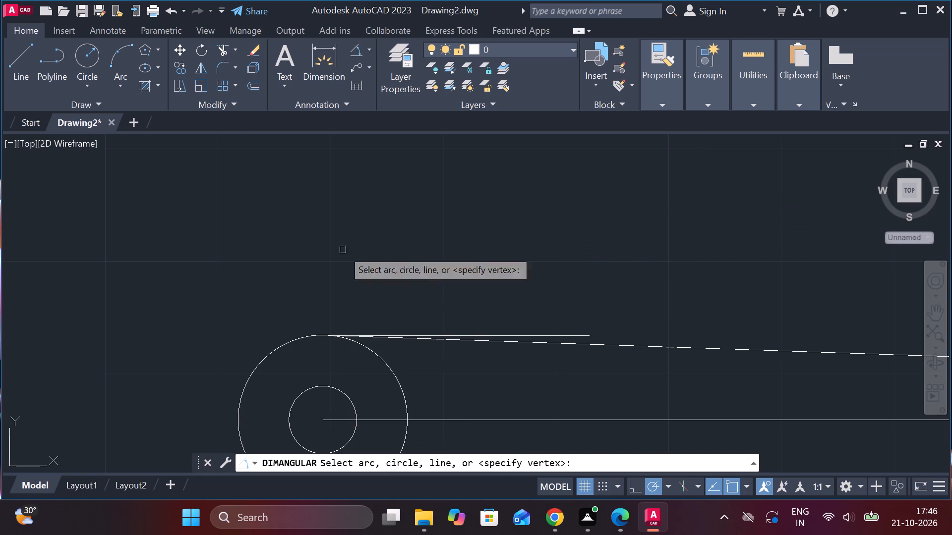
scroll(471, 342, "up", 3)
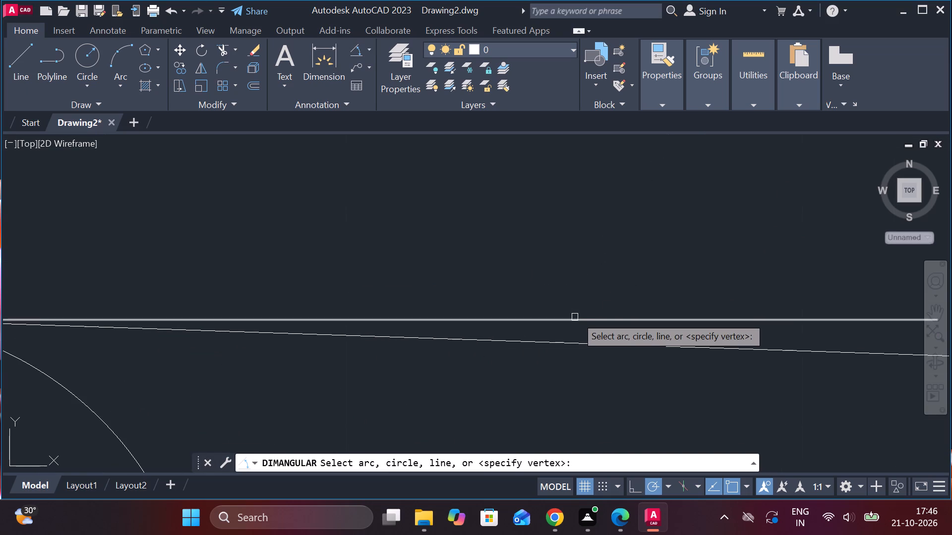
left_click(576, 316)
left_click(577, 344)
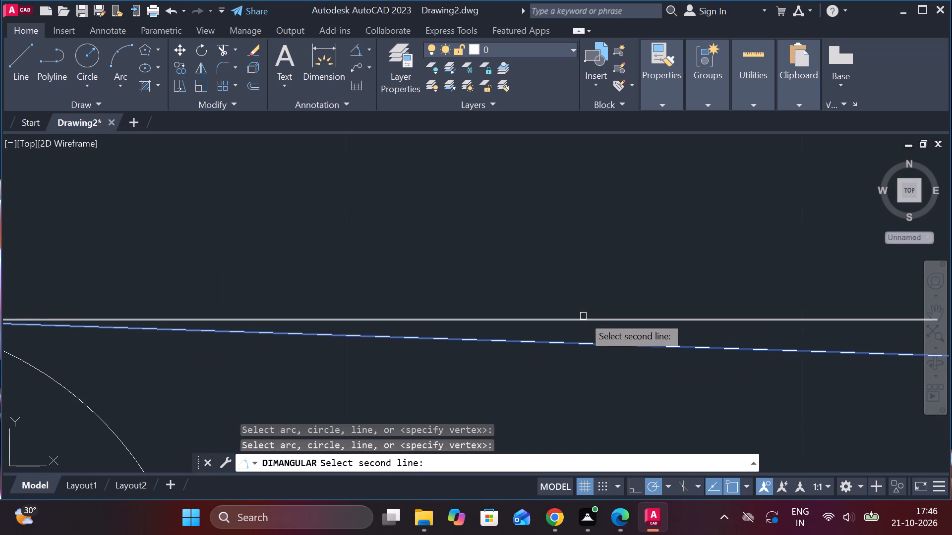
left_click(583, 320)
scroll(609, 320, "down", 4)
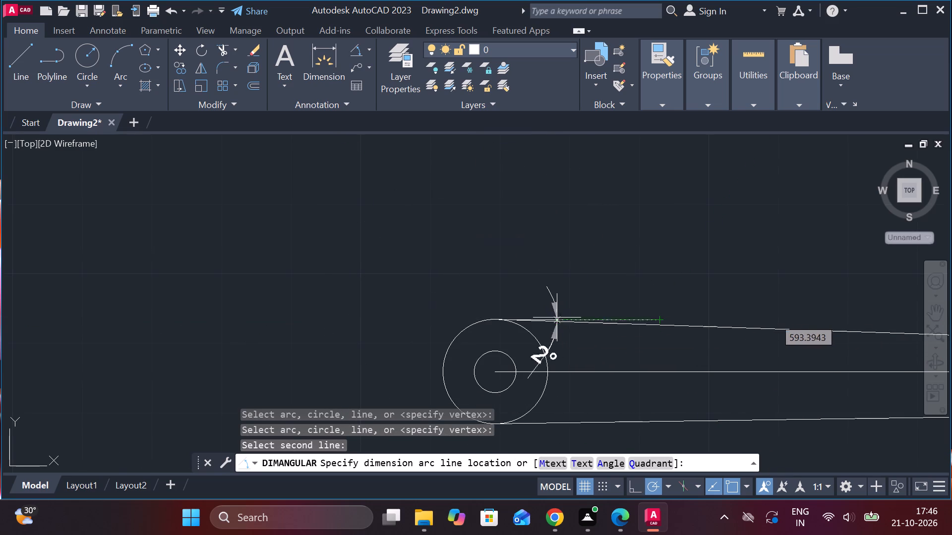
scroll(633, 319, "up", 2)
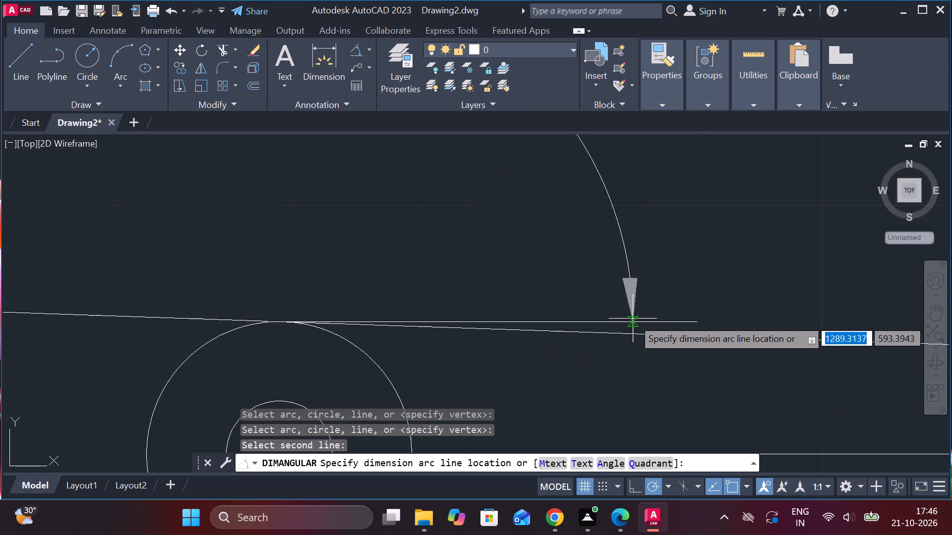
scroll(633, 319, "up", 2)
scroll(633, 319, "down", 1)
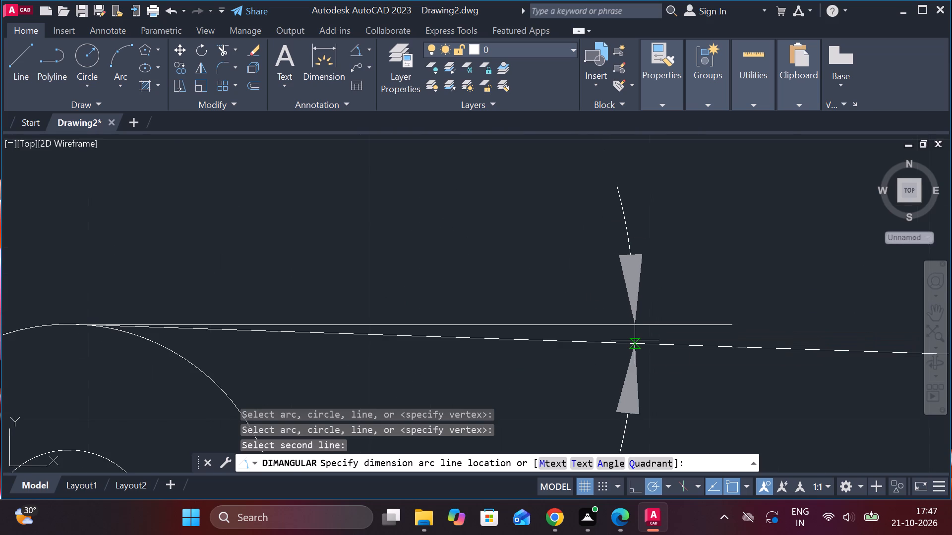
scroll(635, 340, "down", 2)
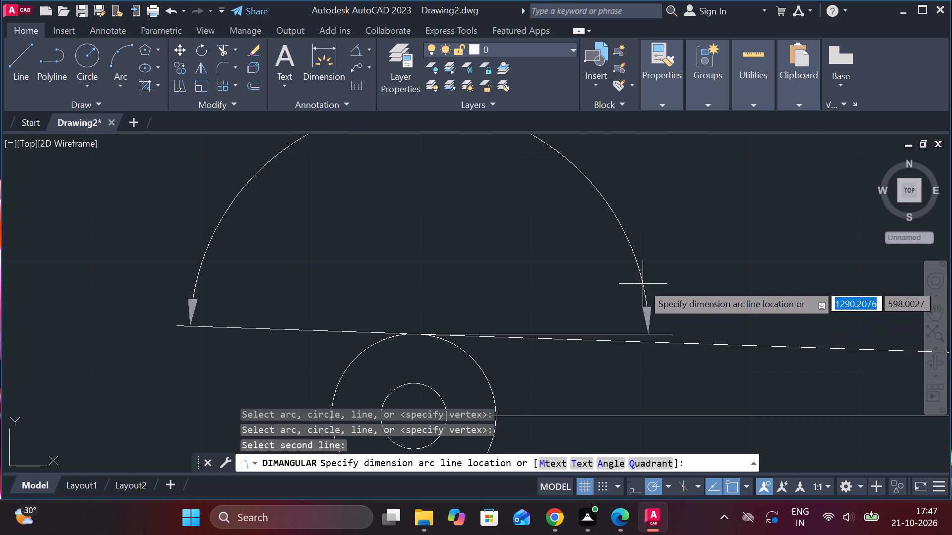
key("Escape")
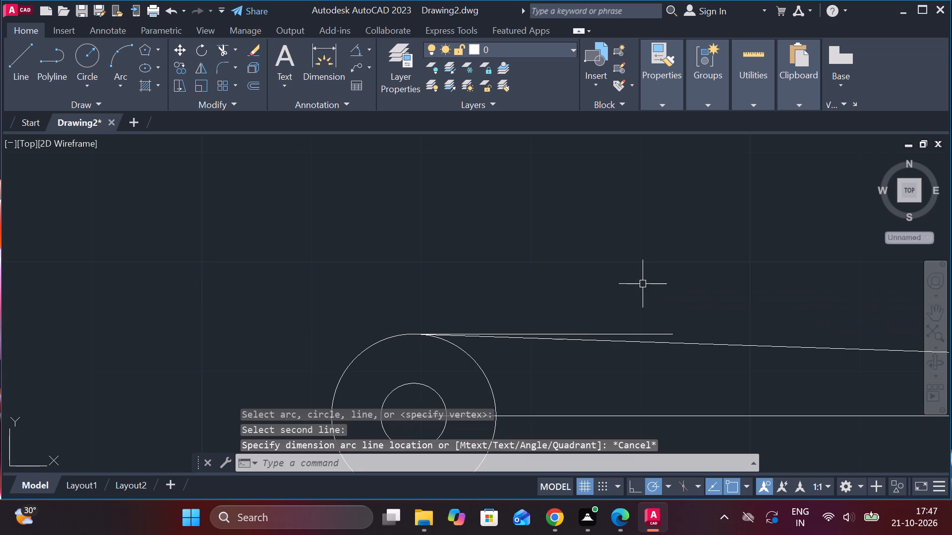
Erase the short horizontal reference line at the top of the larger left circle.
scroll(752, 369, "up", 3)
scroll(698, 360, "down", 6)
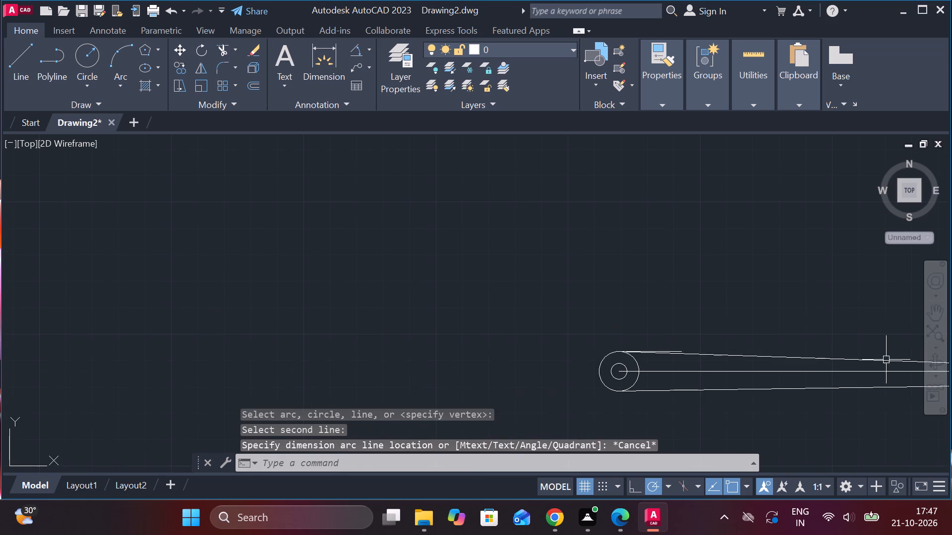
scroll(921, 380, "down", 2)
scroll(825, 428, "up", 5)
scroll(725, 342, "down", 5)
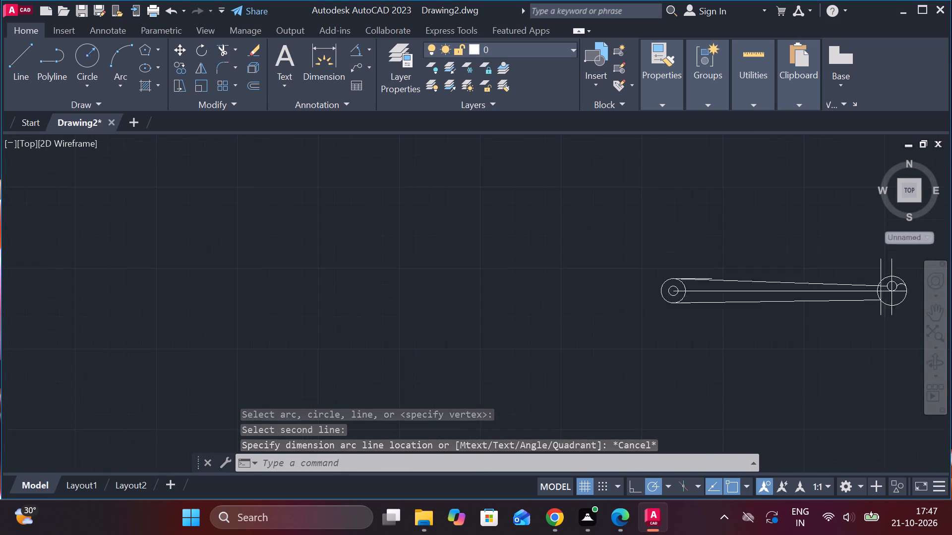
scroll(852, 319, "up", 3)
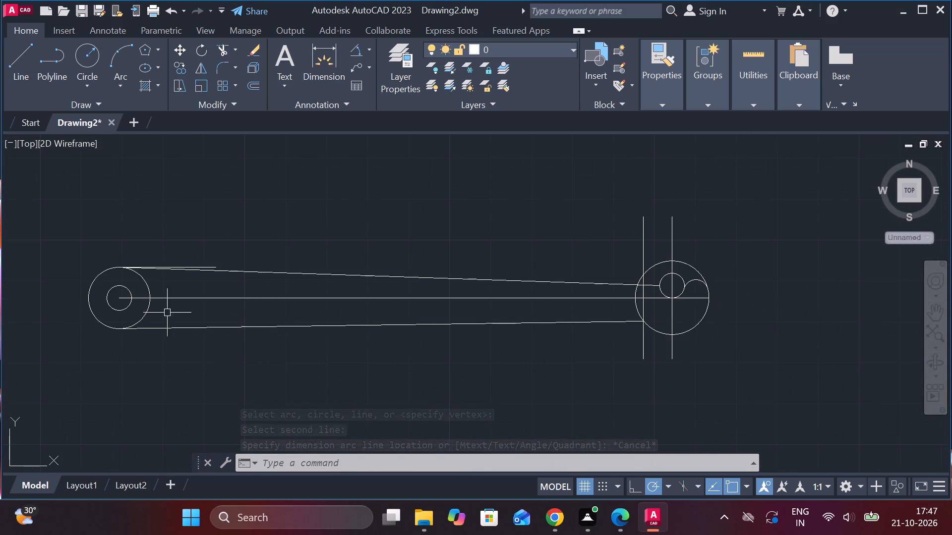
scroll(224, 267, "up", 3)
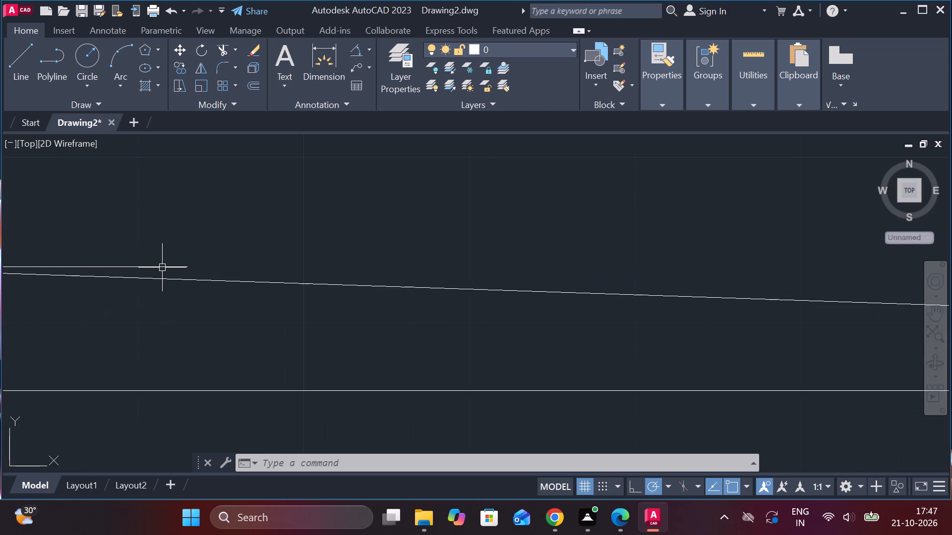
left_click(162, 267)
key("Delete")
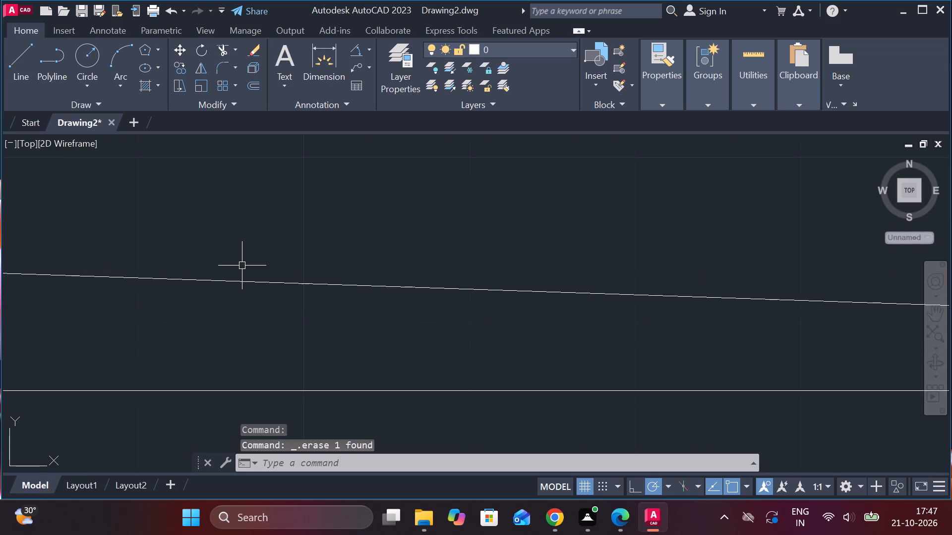
Rotate the lower connecting line 2 degrees about the centre of the left circles.
scroll(357, 388, "down", 5)
scroll(475, 414, "up", 2)
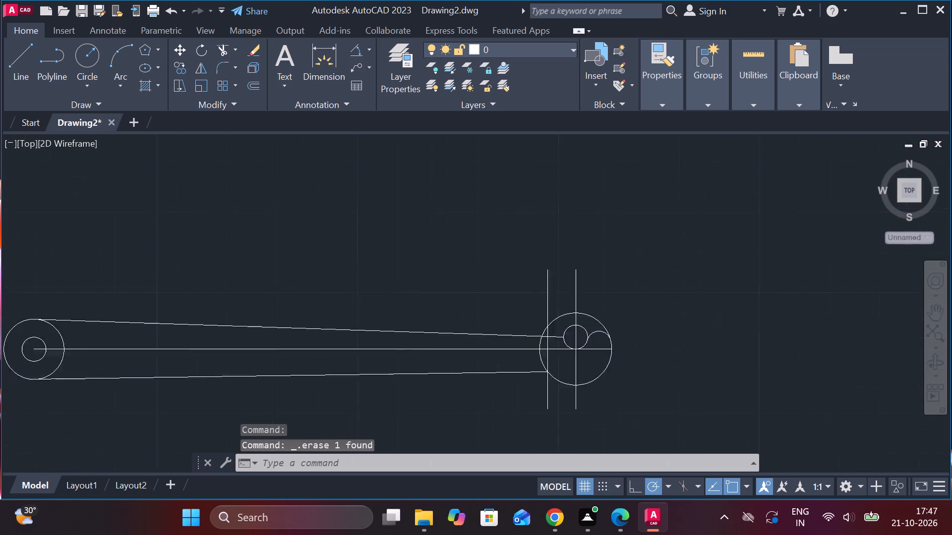
scroll(475, 414, "up", 2)
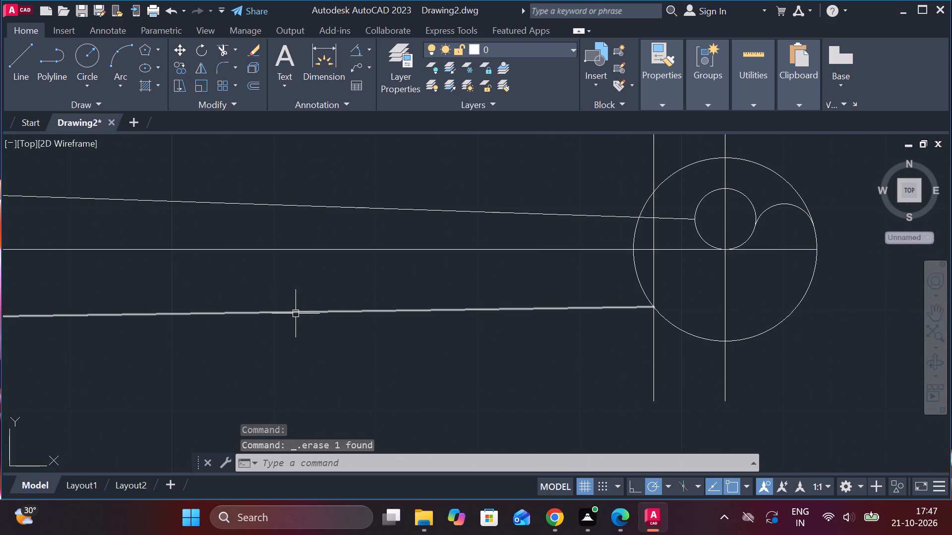
left_click(296, 314)
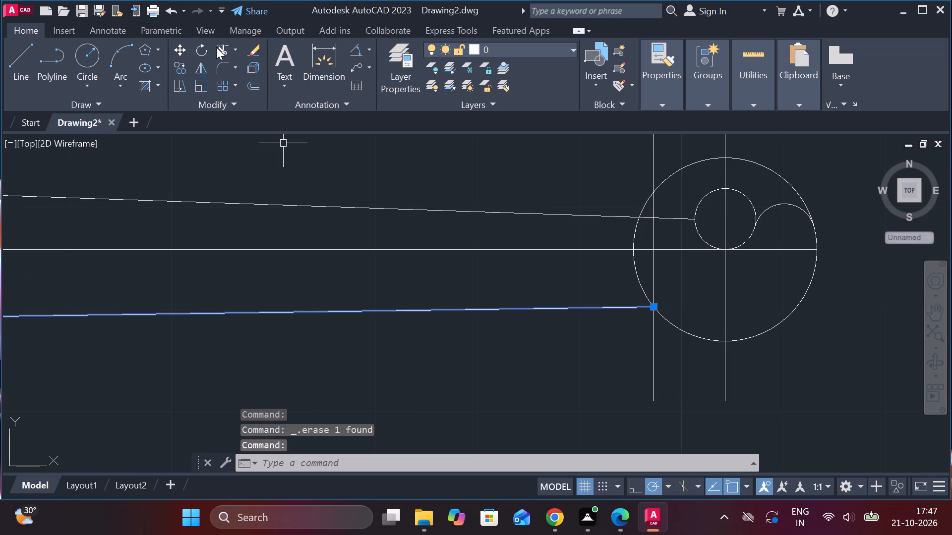
left_click(194, 51)
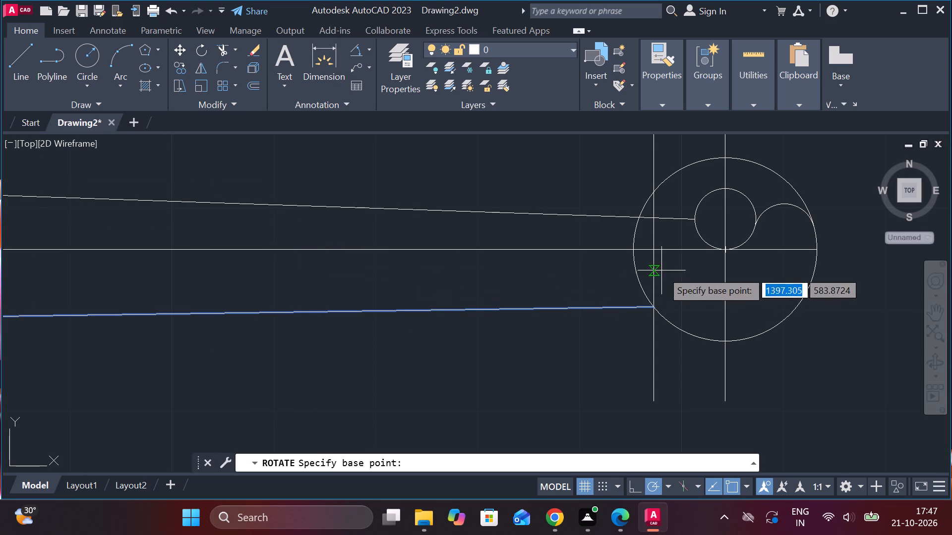
scroll(397, 256, "down", 3)
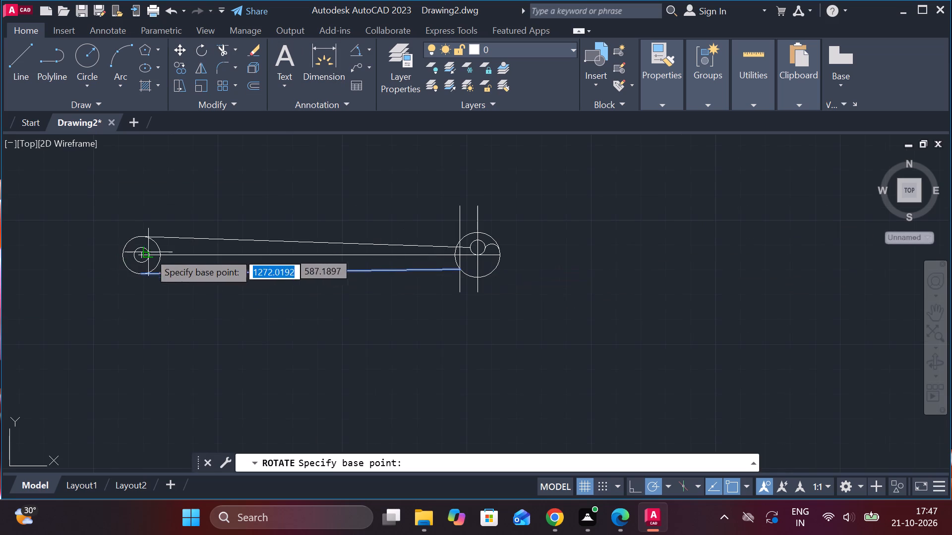
left_click(143, 258)
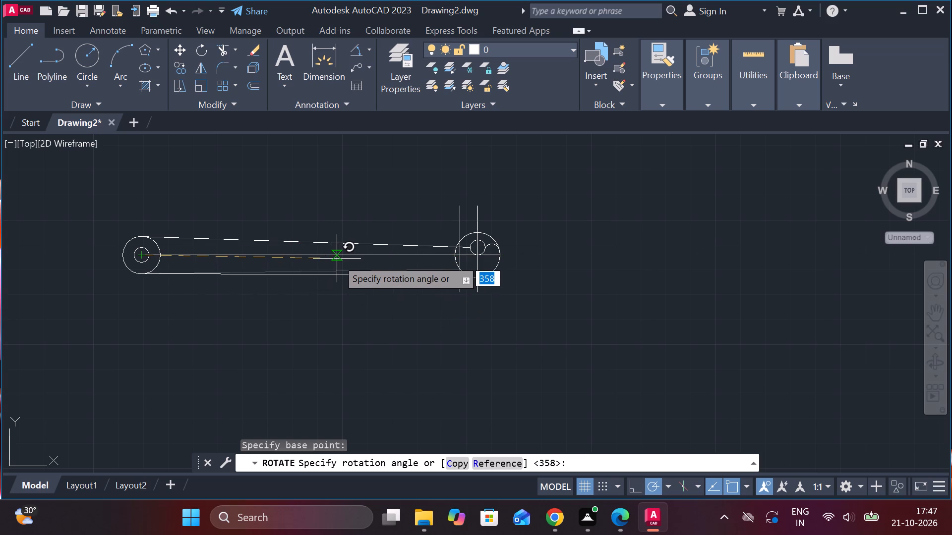
key("2")
key("Return")
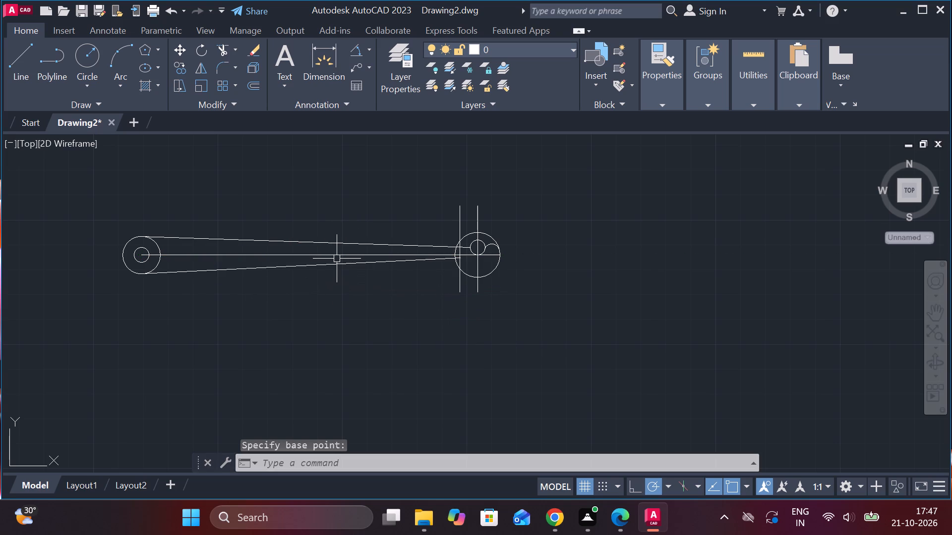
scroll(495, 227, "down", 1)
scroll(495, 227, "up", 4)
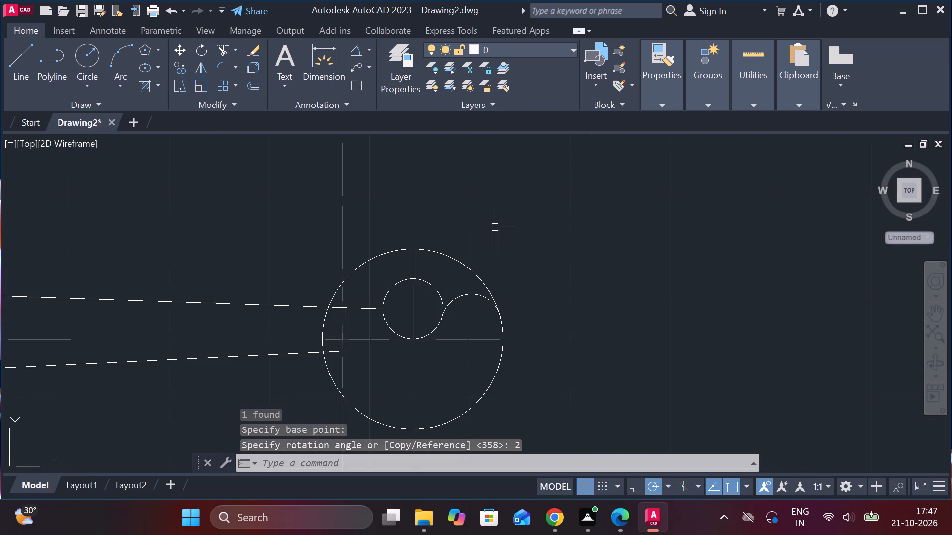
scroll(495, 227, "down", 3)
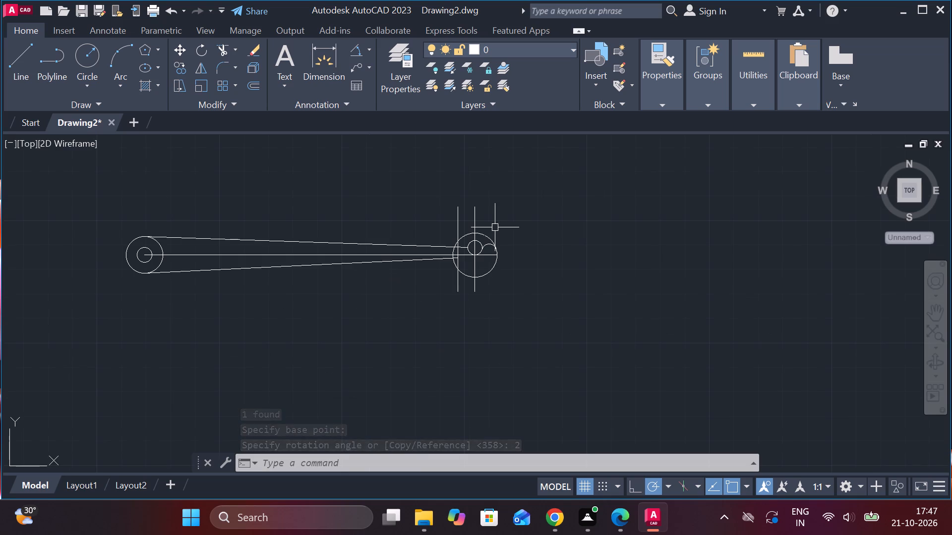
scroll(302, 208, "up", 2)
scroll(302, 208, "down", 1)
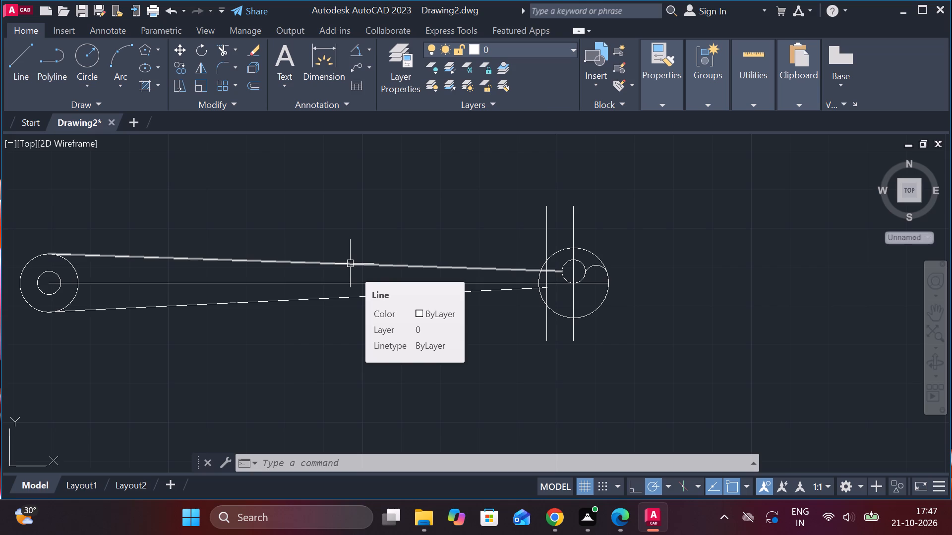
Undo the 2-degree rotation of the lower connecting line.
key("ctrl+z")
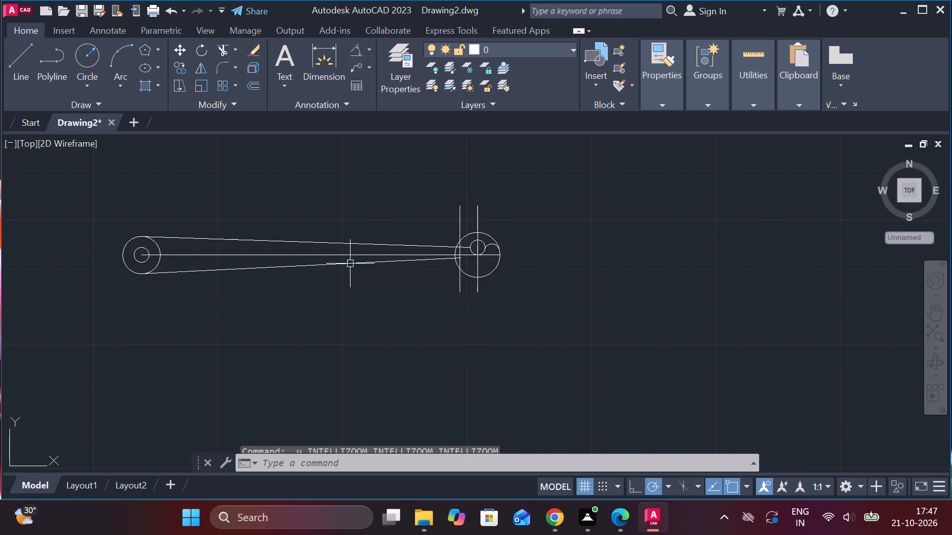
key("ctrl+z")
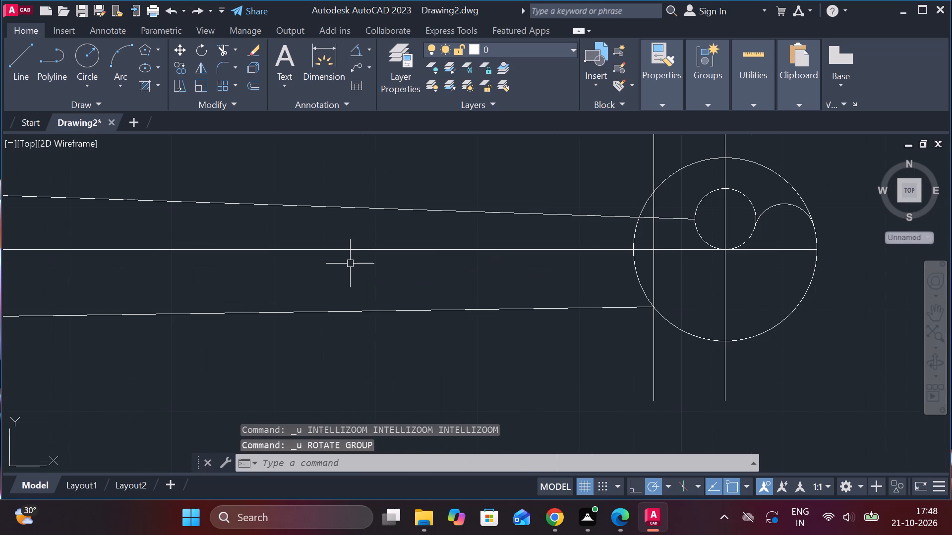
Erase the small arc between the small circle and the large circle at the right end of the link.
scroll(317, 110, "down", 1)
scroll(389, 227, "down", 3)
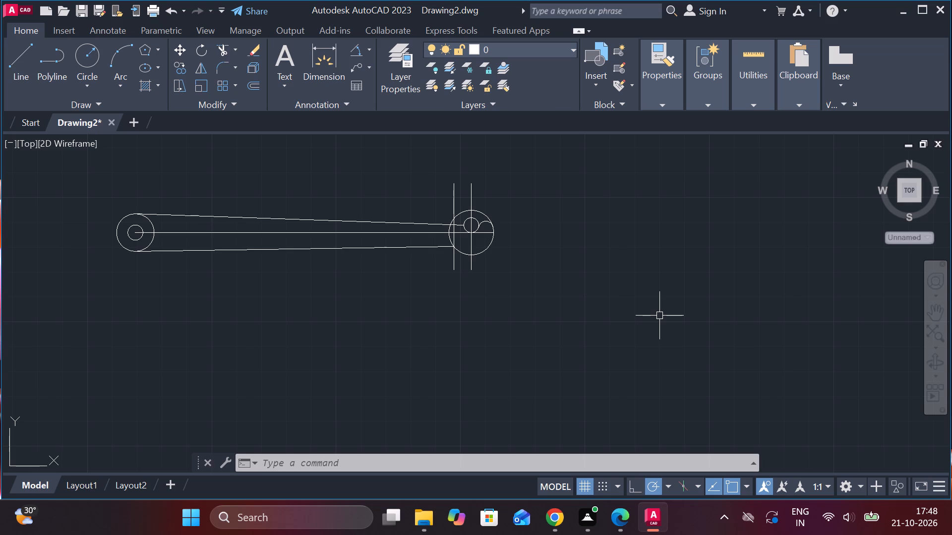
scroll(485, 242, "up", 3)
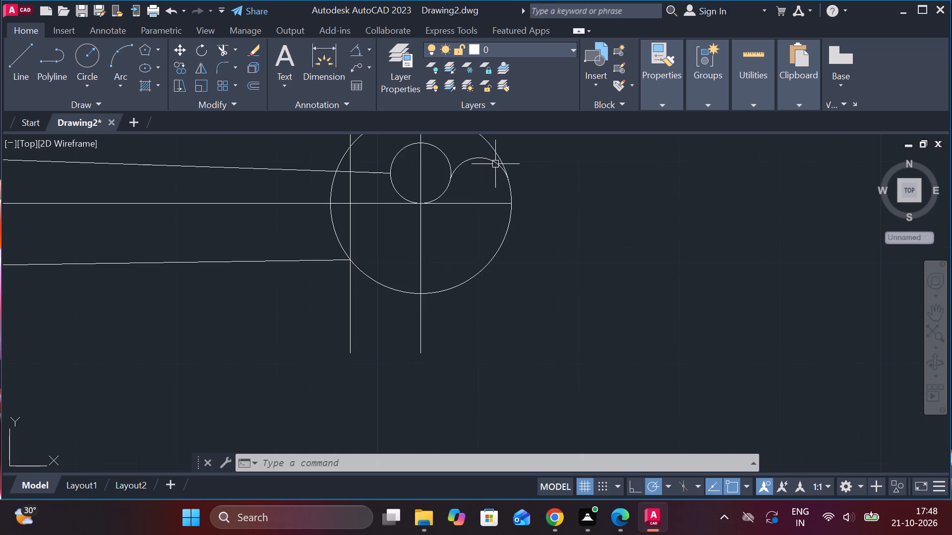
left_click(477, 162)
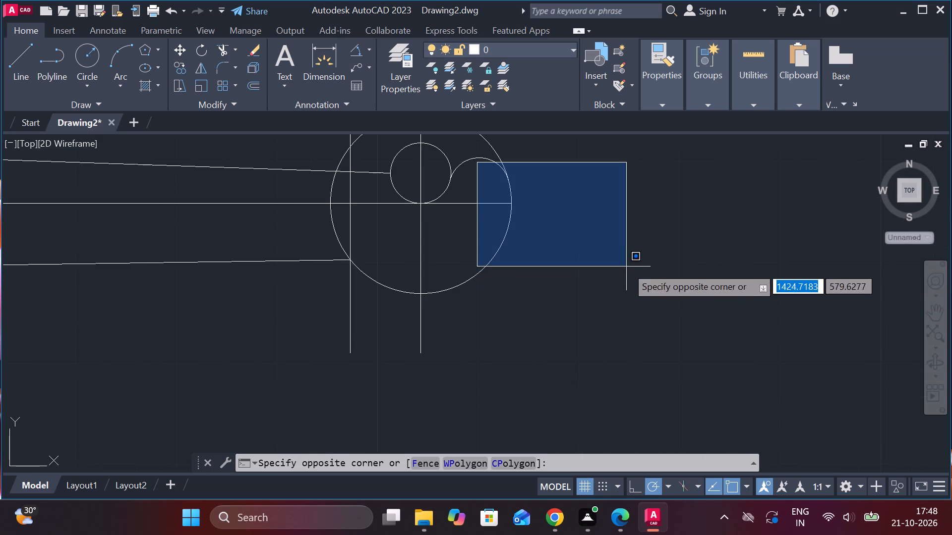
key("Escape")
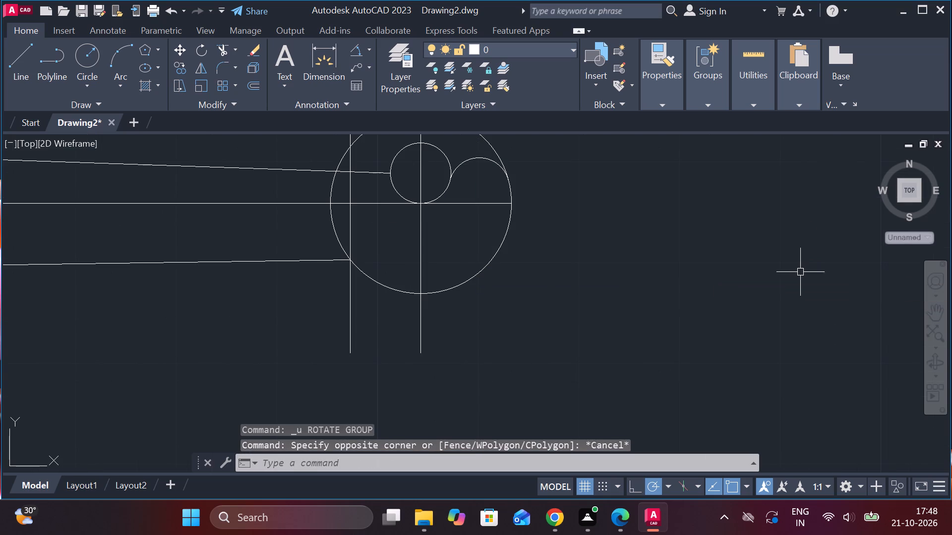
left_click(476, 160)
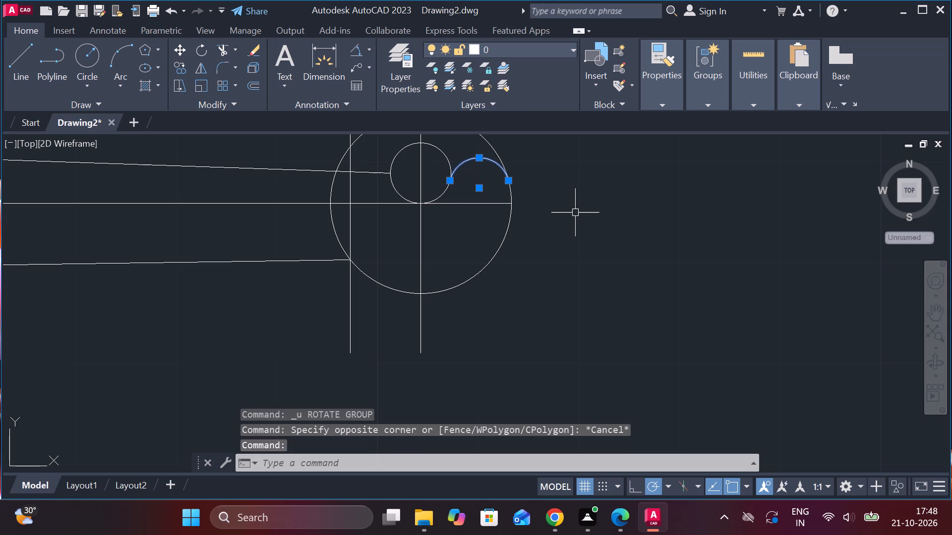
key("Delete")
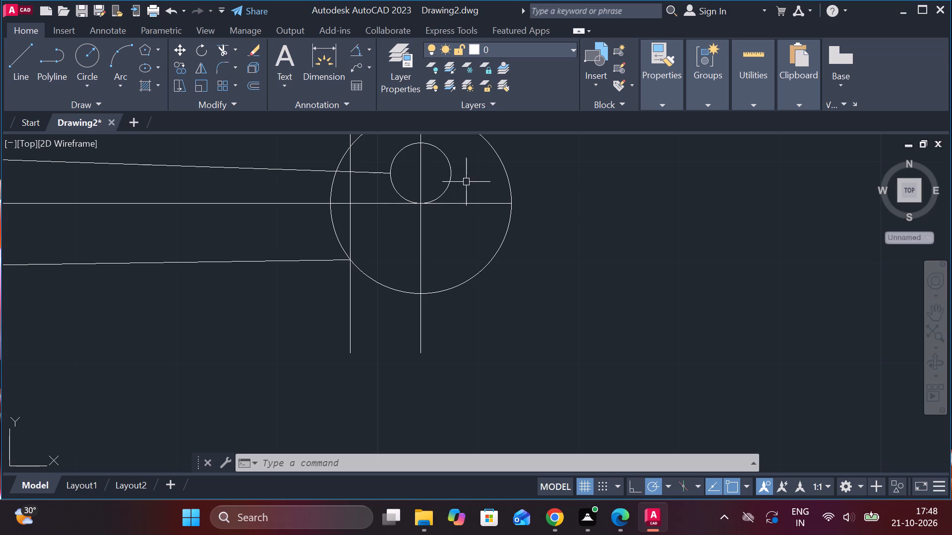
Draw a horizontal line about 13 long rightward from the centre of the small circle inside the large right circle.
left_click(472, 201)
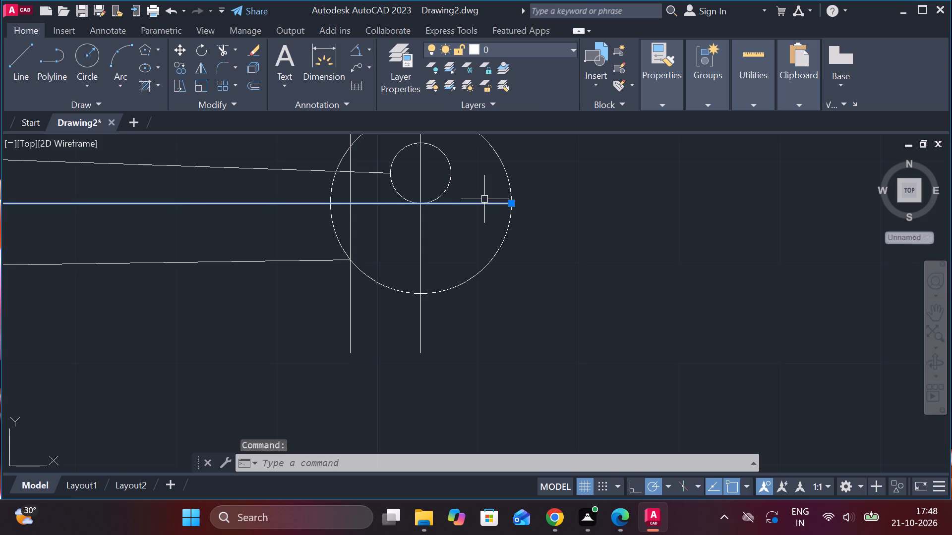
scroll(467, 206, "down", 2)
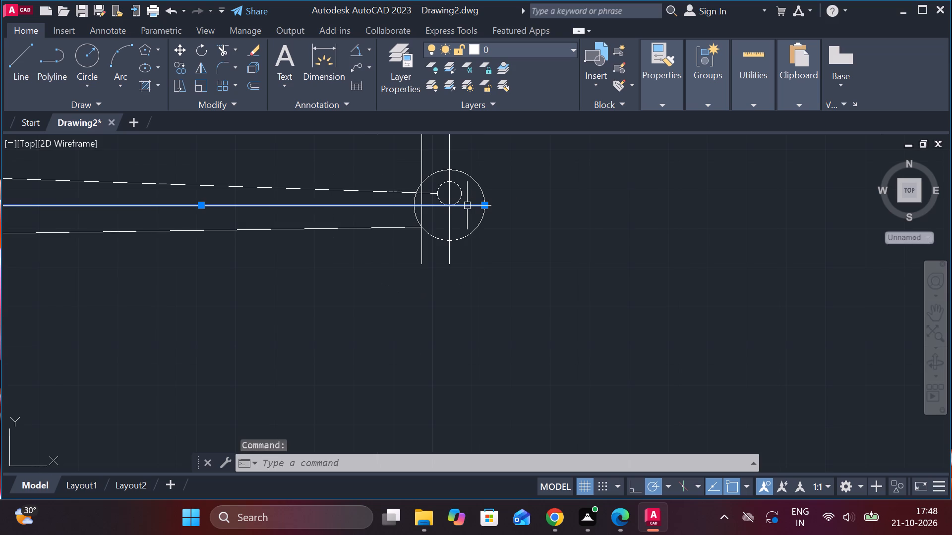
scroll(467, 206, "down", 1)
scroll(475, 192, "up", 4)
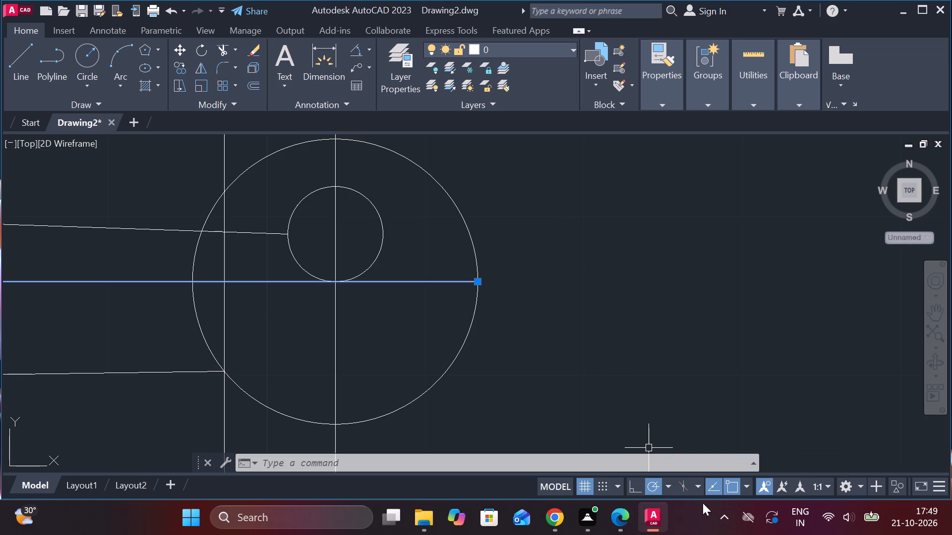
left_click(11, 60)
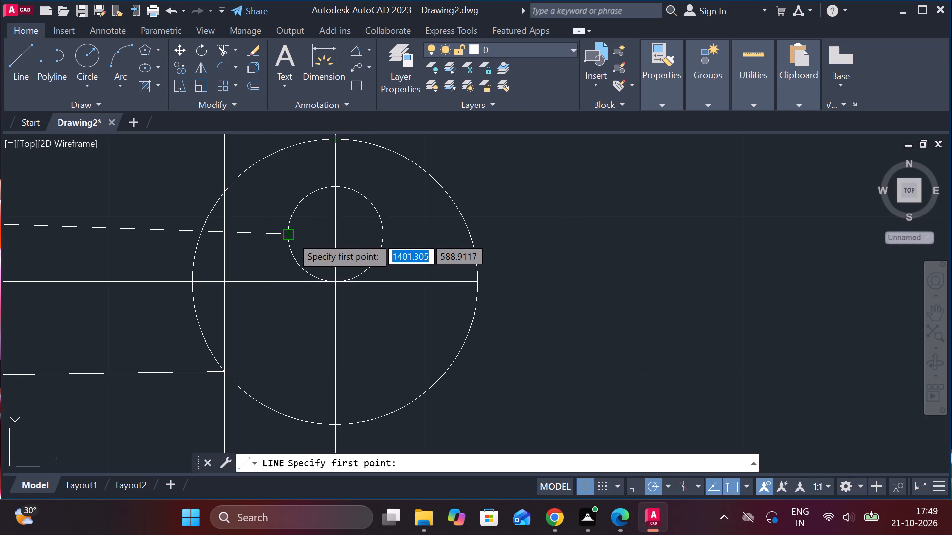
left_click(334, 235)
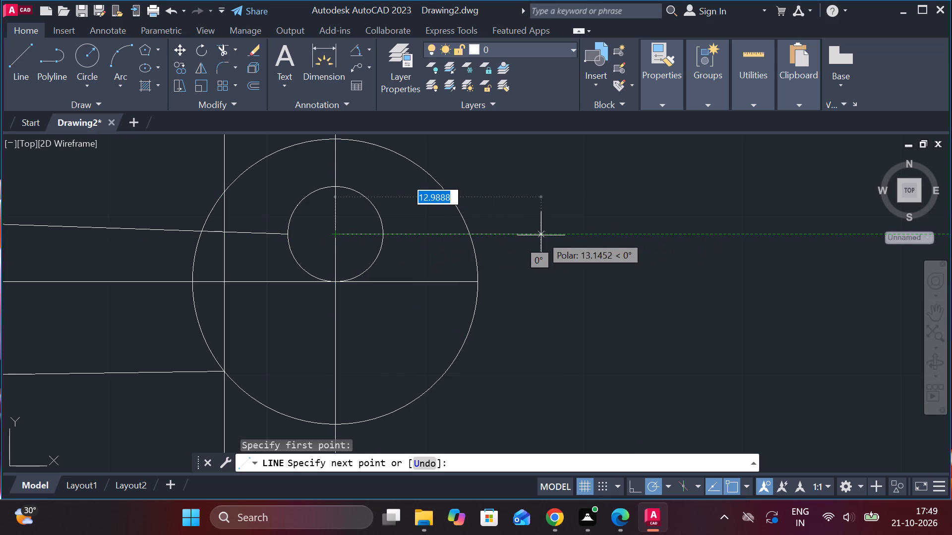
left_click(540, 235)
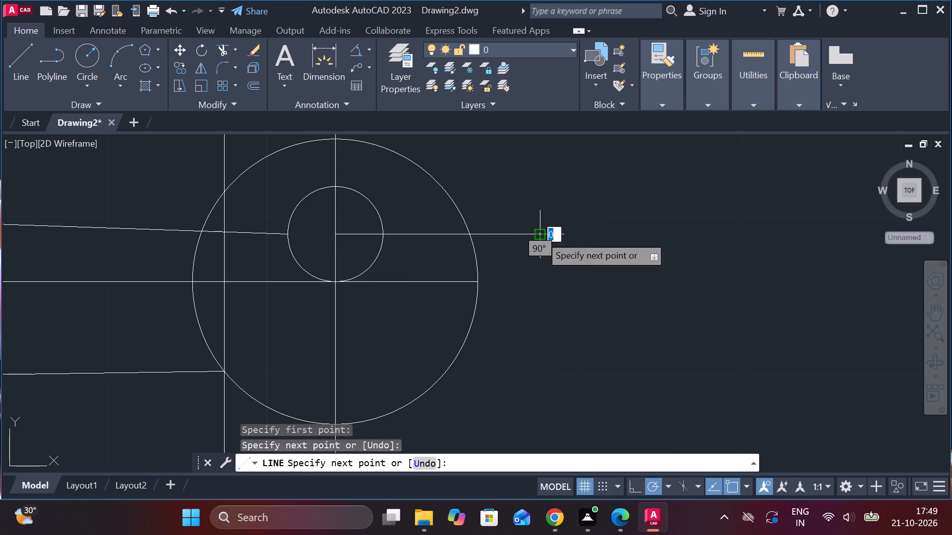
key("Escape")
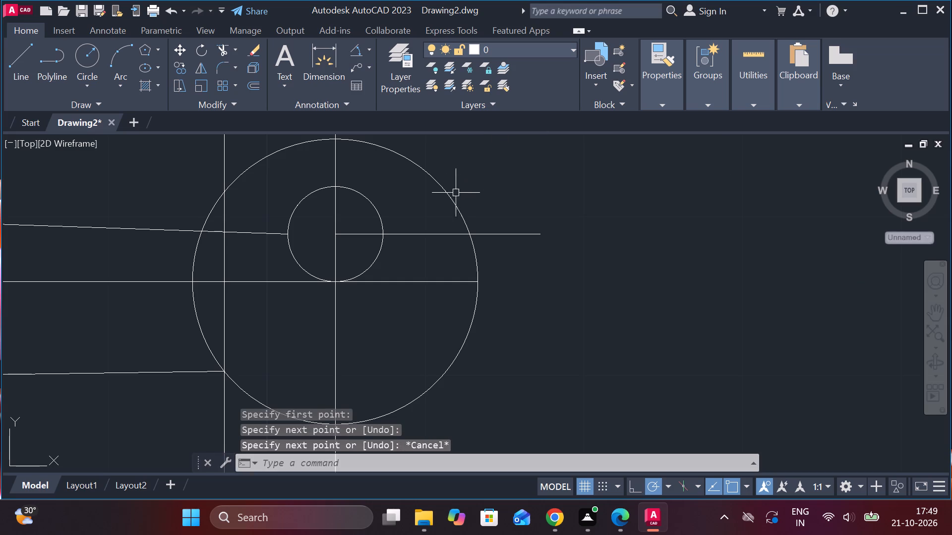
Trim the part of the new horizontal line that extends beyond the large right circle.
left_click(227, 51)
left_click(527, 236)
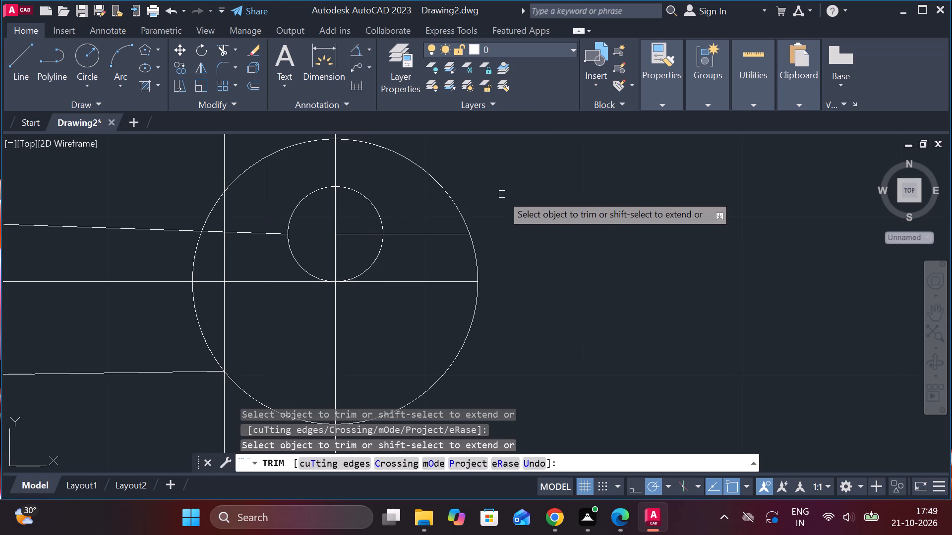
key("Escape")
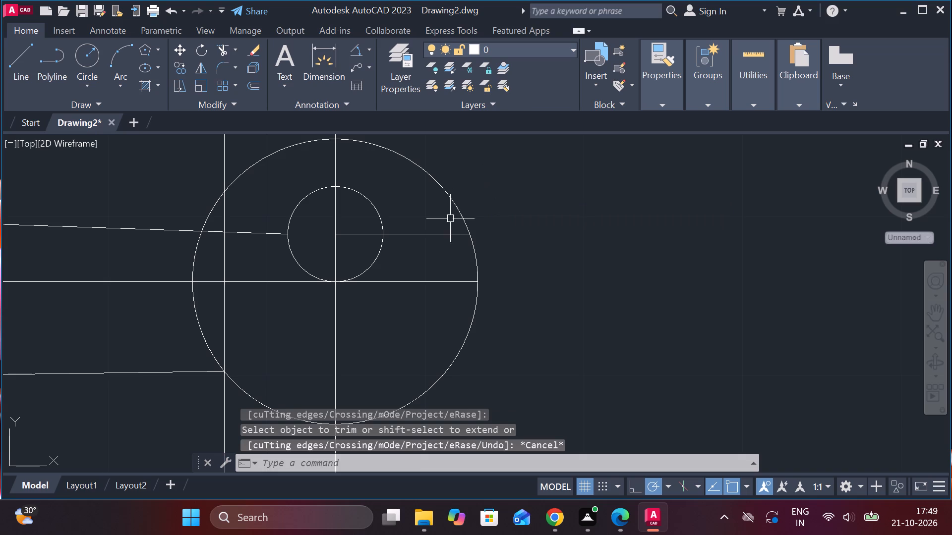
Copy the trimmed horizontal line 2 units vertically upward.
left_click(416, 236)
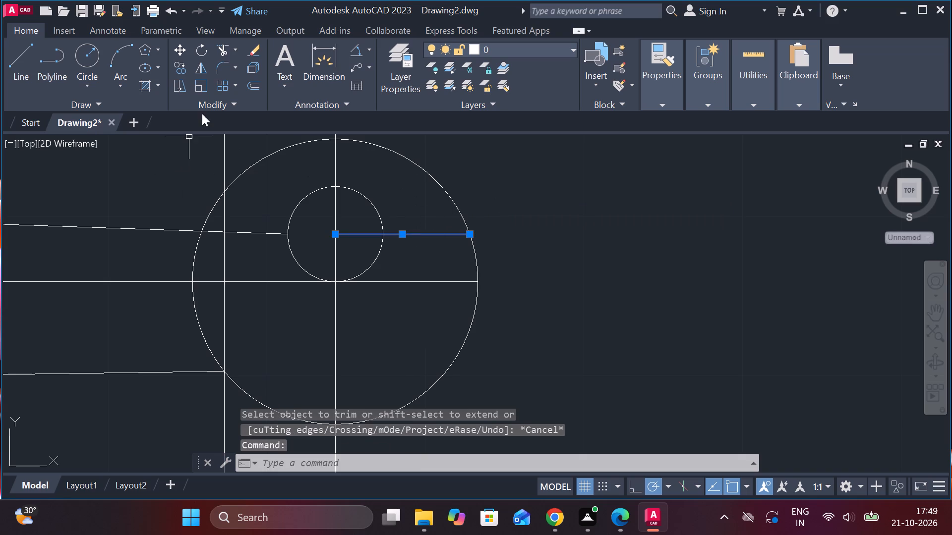
left_click(177, 64)
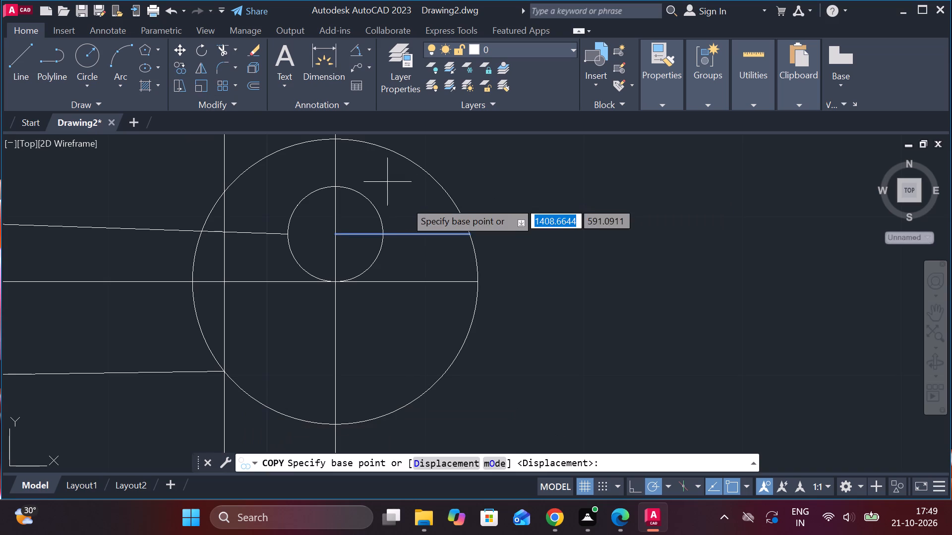
left_click(425, 233)
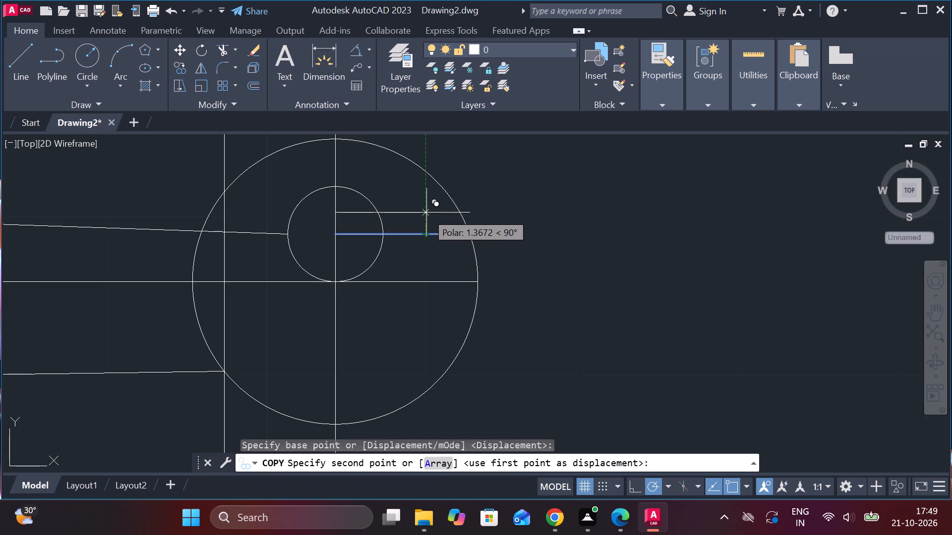
key("2")
key("Return")
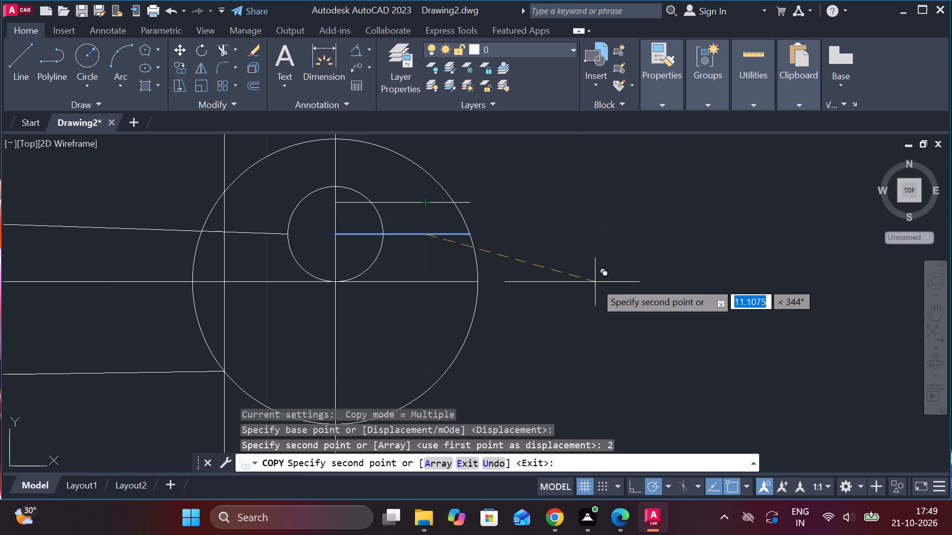
key("Escape")
key("grave")
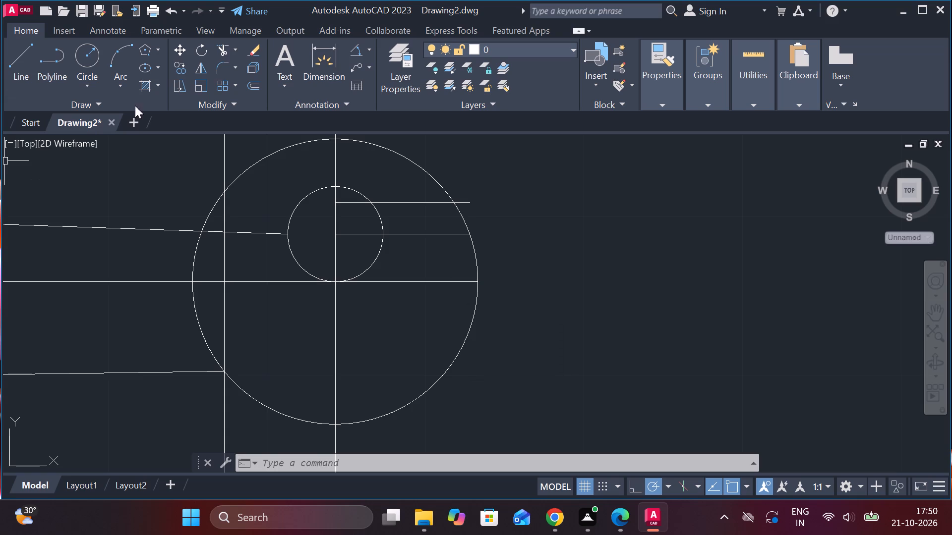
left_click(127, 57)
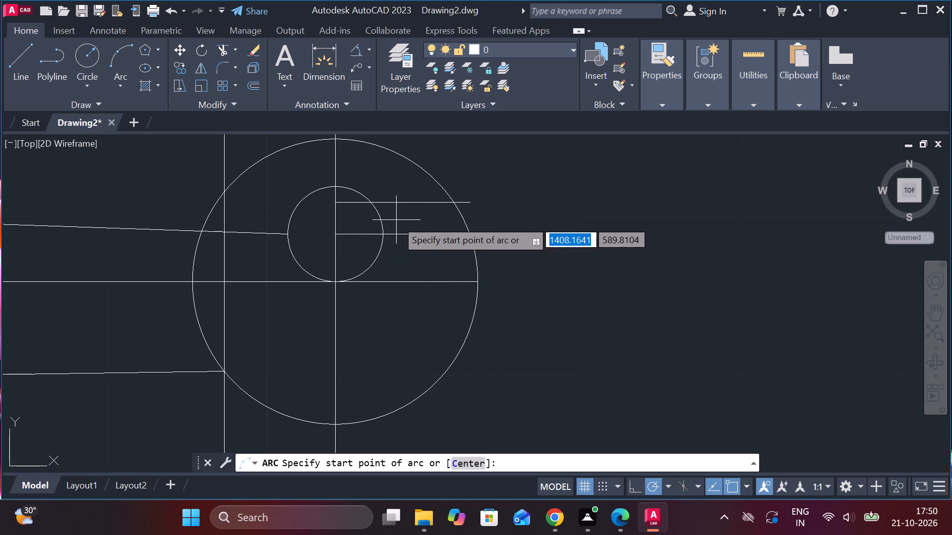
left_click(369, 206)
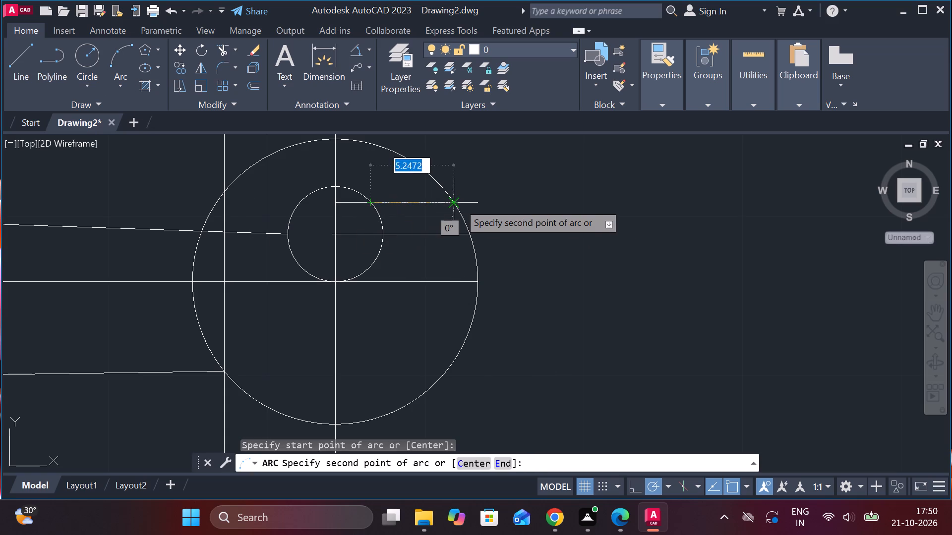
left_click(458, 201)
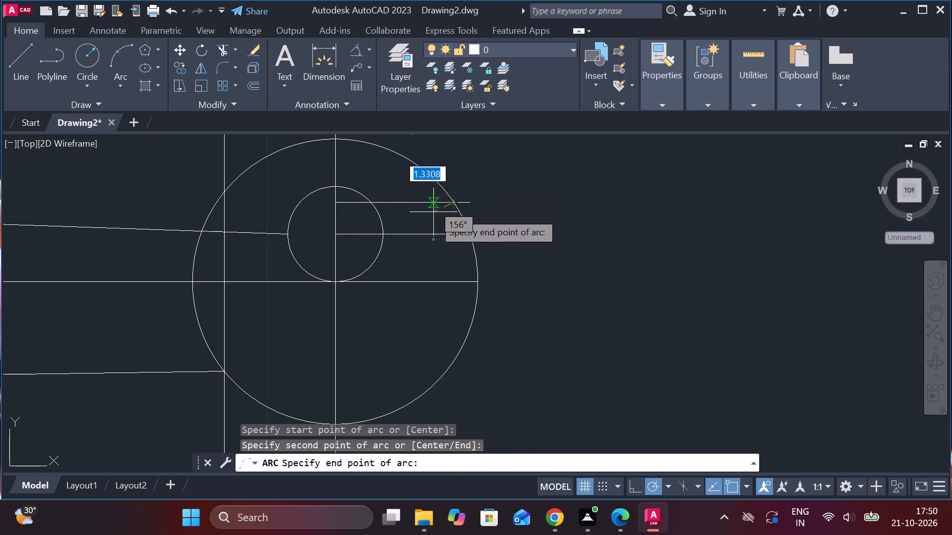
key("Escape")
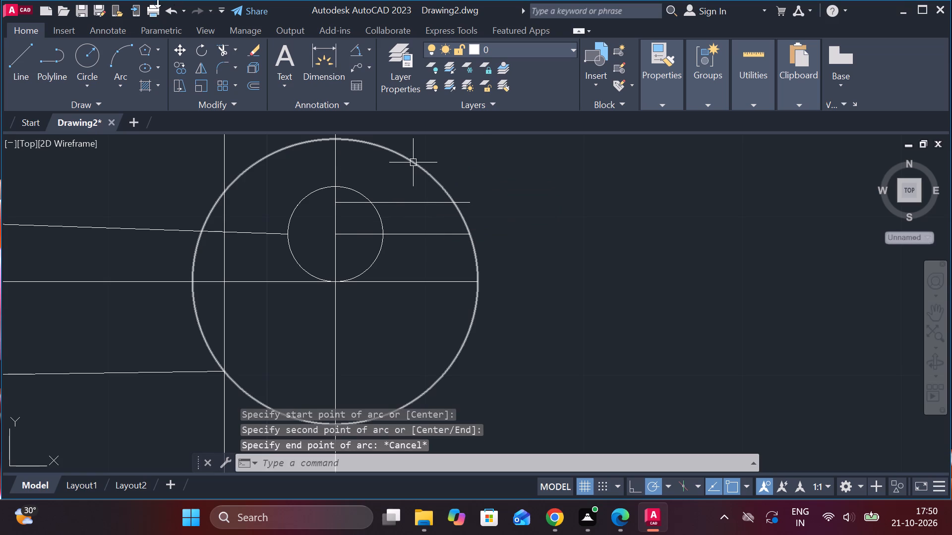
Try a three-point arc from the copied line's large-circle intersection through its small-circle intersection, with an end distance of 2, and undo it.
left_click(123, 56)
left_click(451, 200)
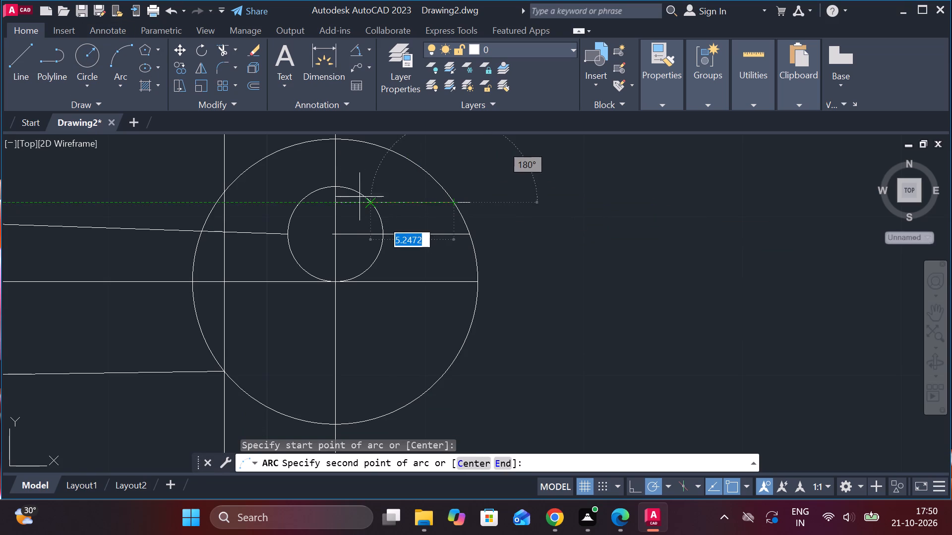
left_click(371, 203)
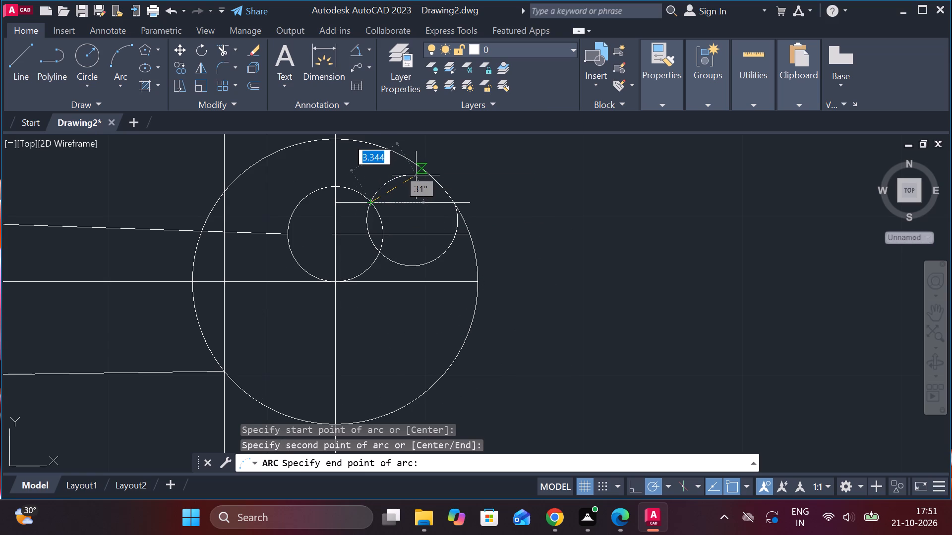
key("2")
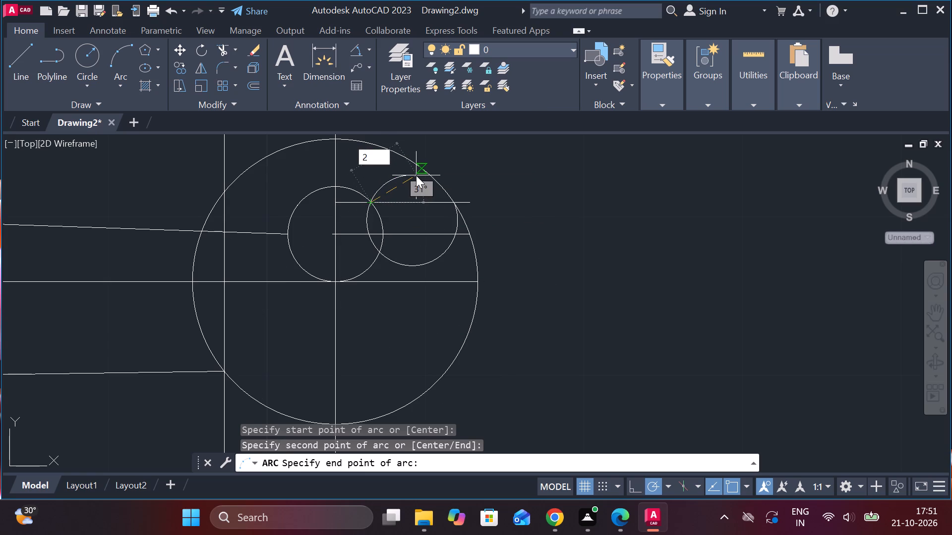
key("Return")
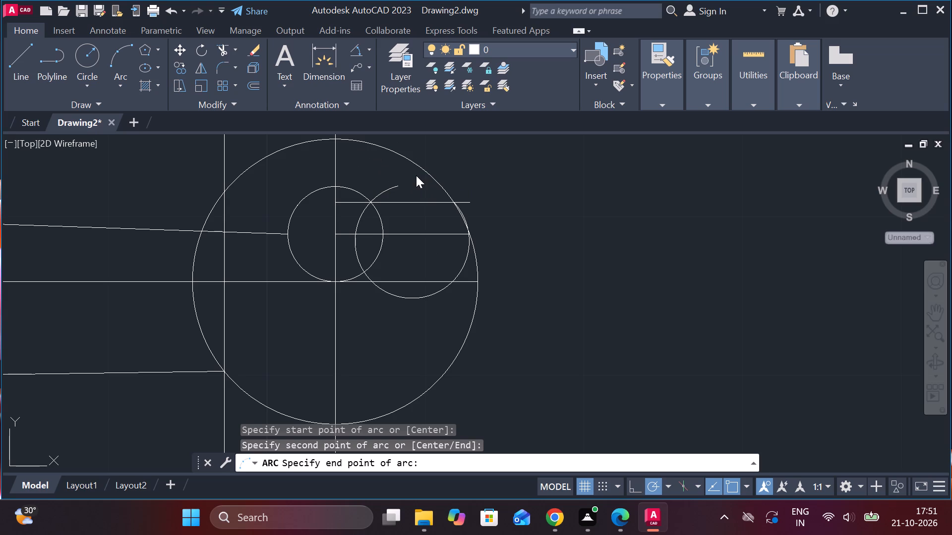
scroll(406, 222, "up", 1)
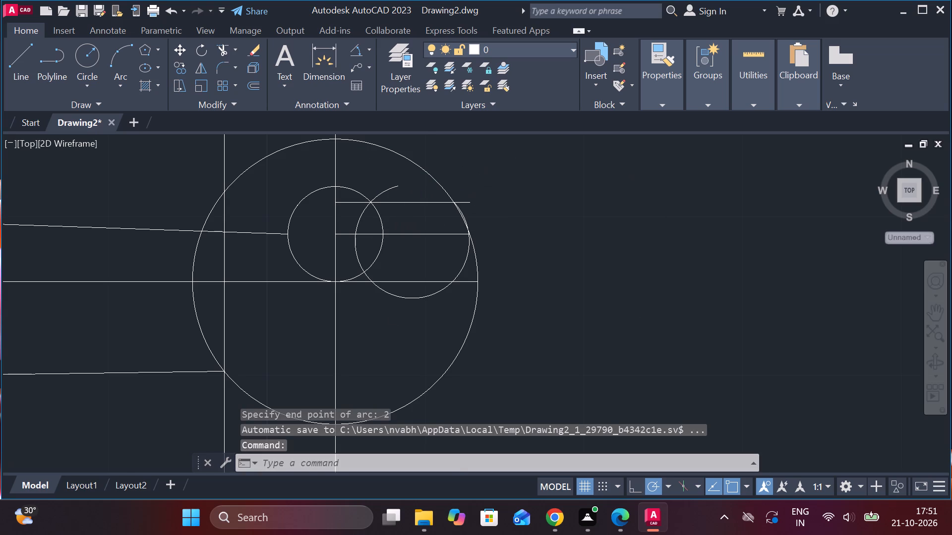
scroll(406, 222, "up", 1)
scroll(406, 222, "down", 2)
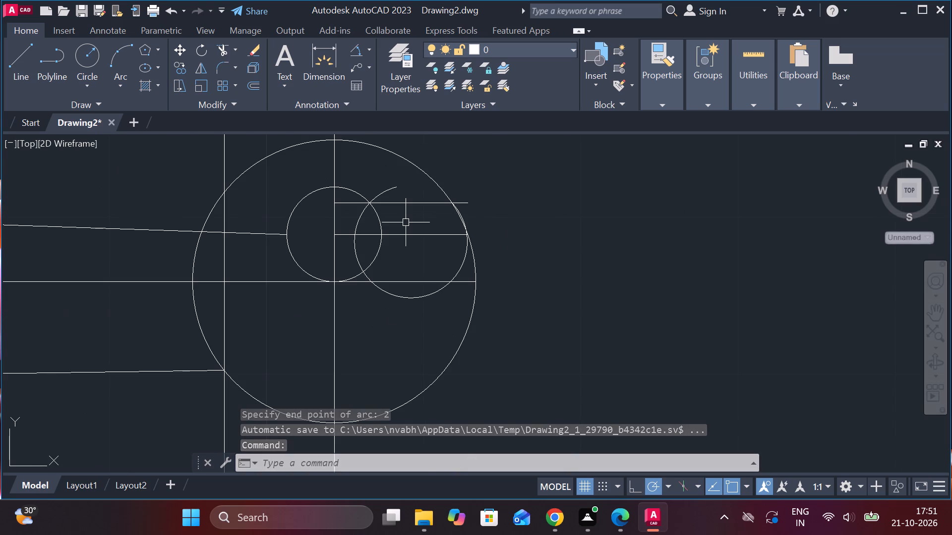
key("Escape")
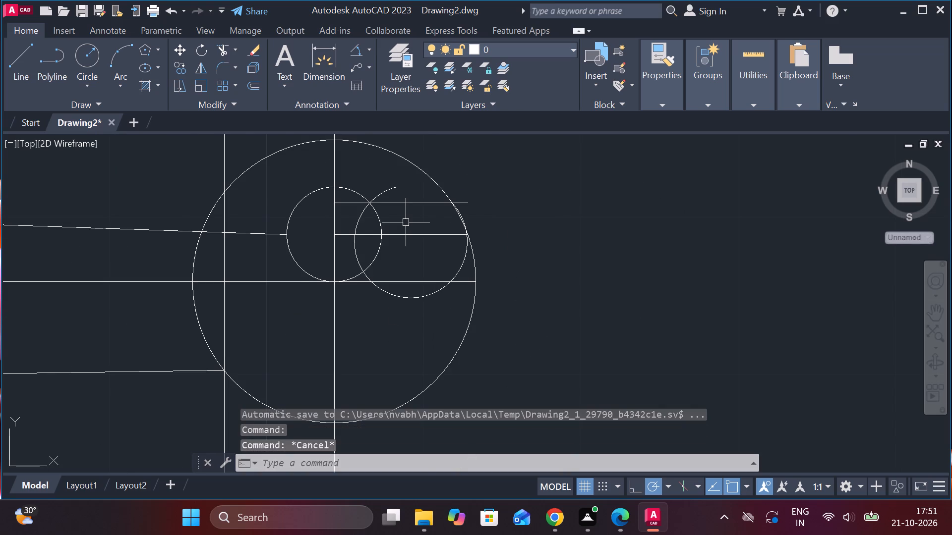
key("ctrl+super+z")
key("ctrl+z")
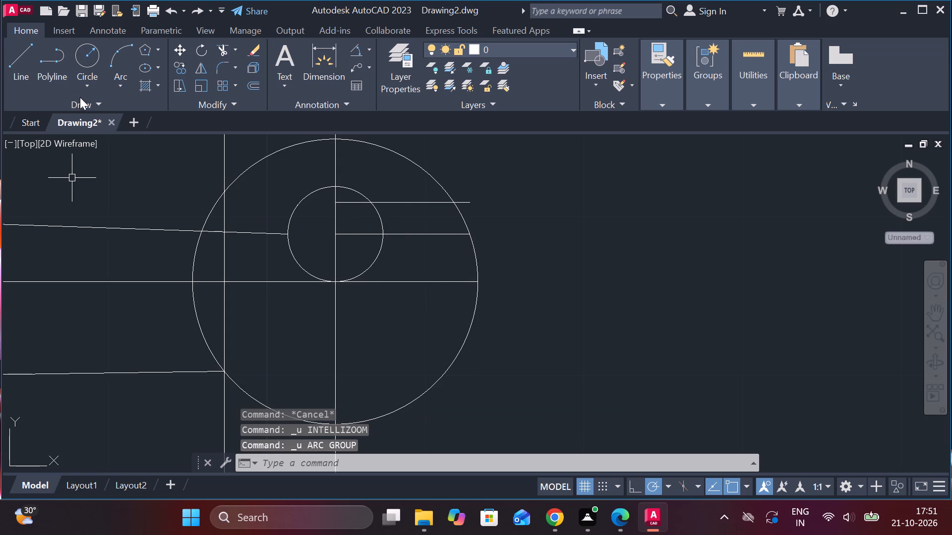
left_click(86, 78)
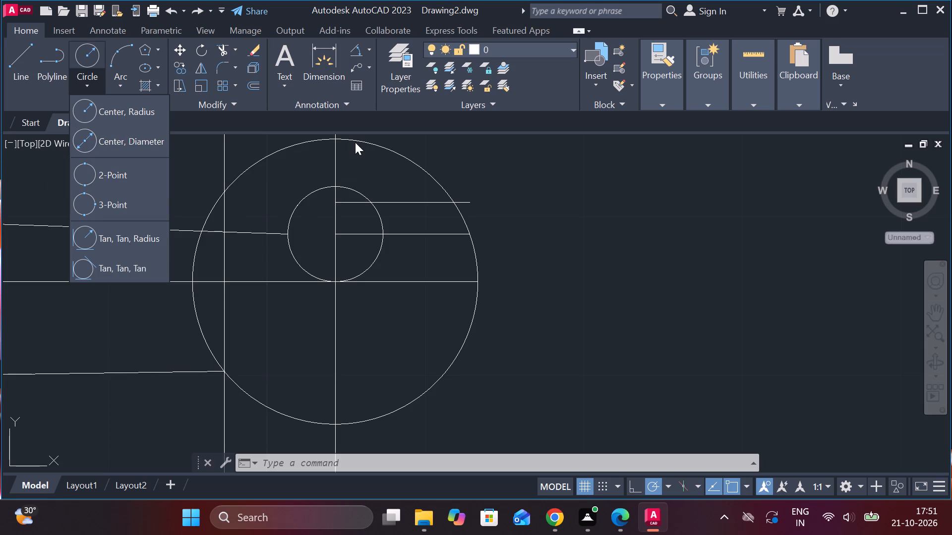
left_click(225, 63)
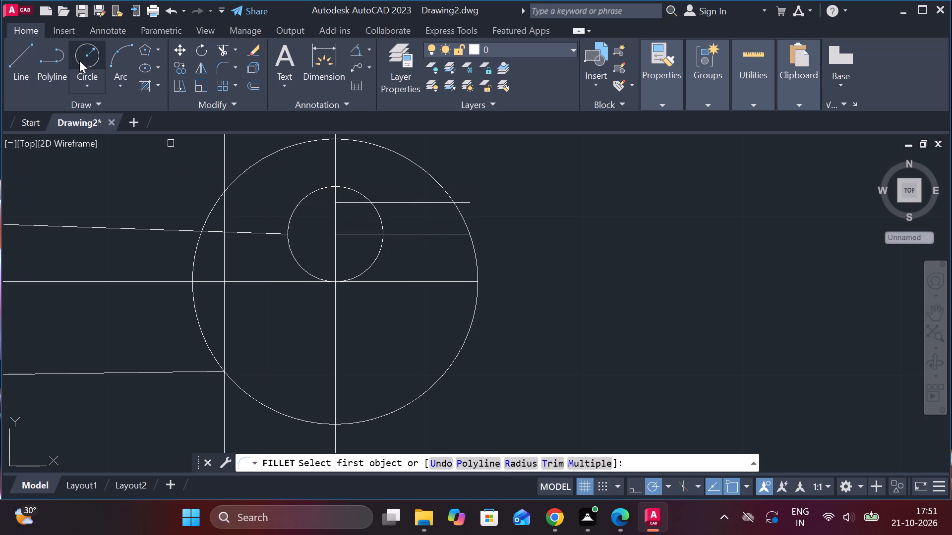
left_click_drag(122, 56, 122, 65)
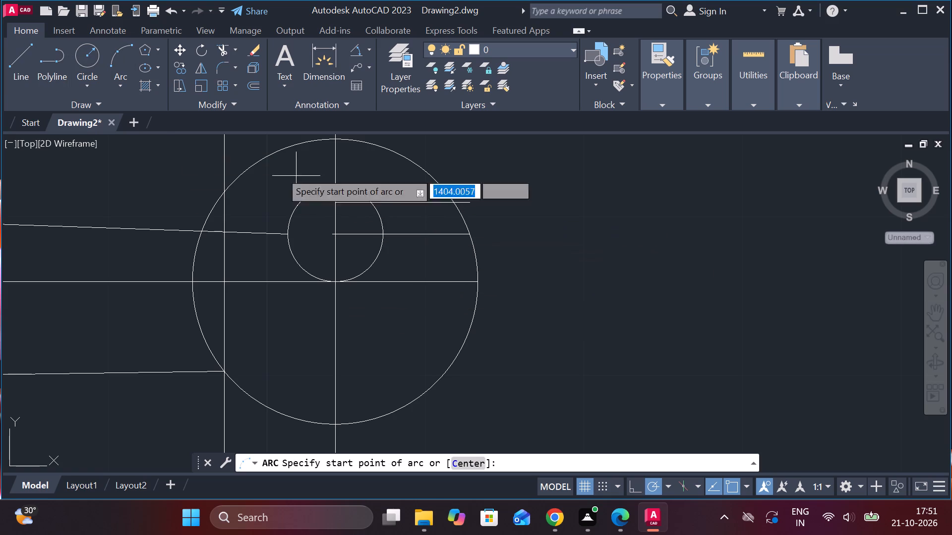
Draw a start-end-radius arc of radius 3 from the copied line's large-circle intersection to its small-circle intersection.
left_click(133, 79)
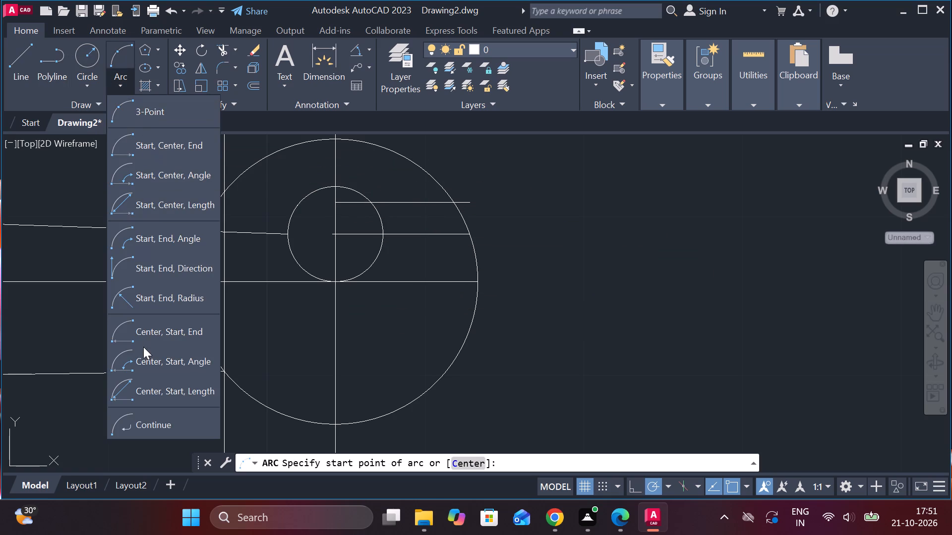
left_click_drag(180, 289, 182, 294)
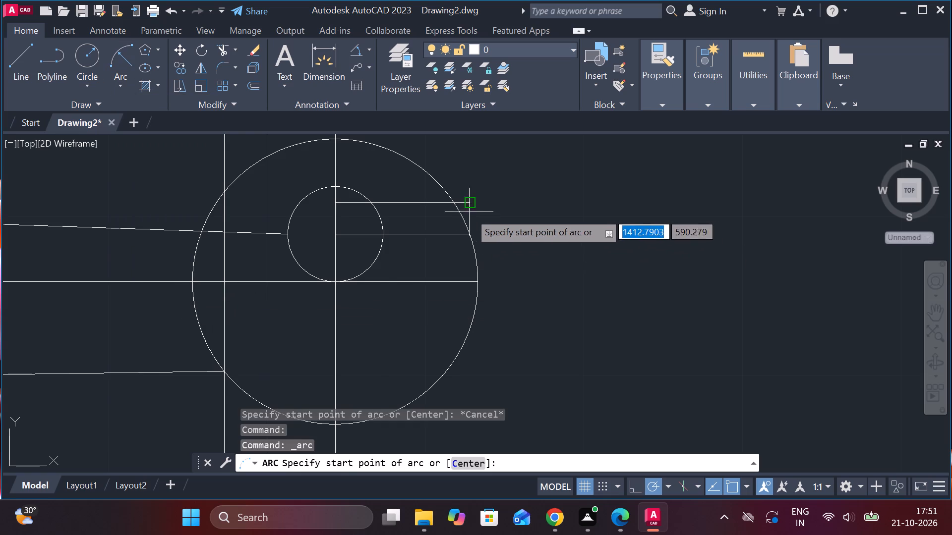
left_click(459, 203)
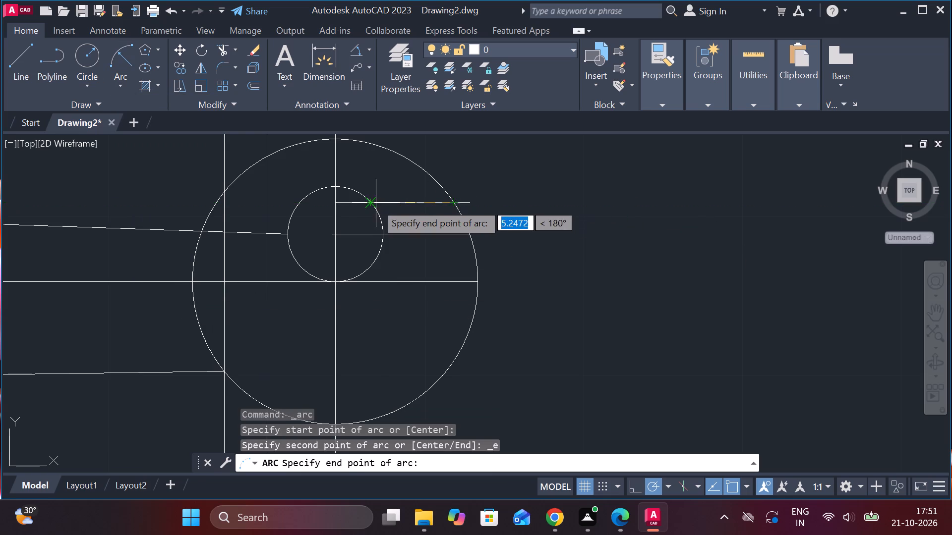
left_click(371, 202)
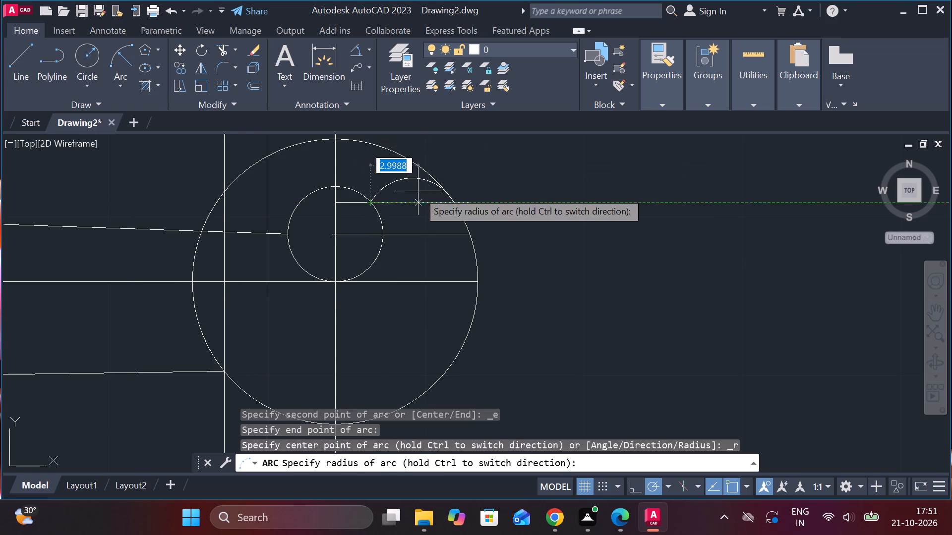
key("3")
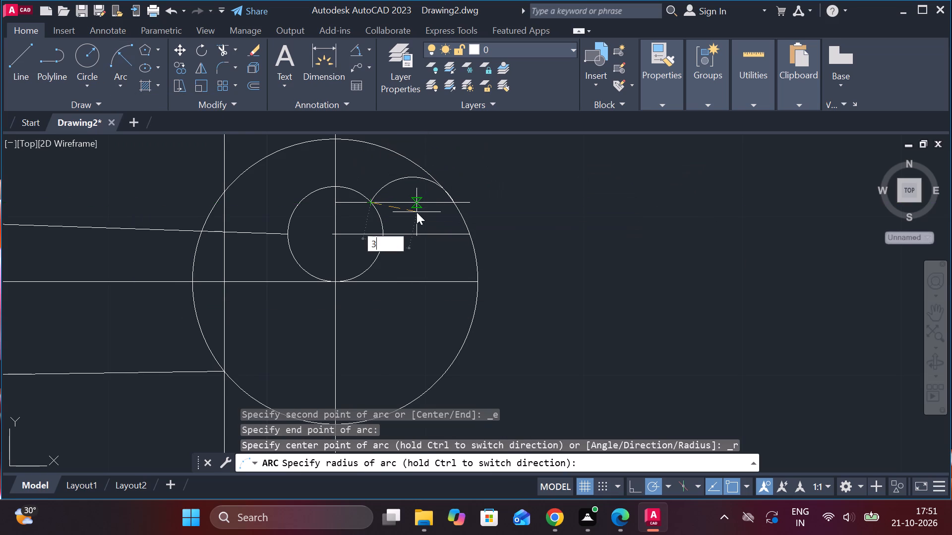
key("Return")
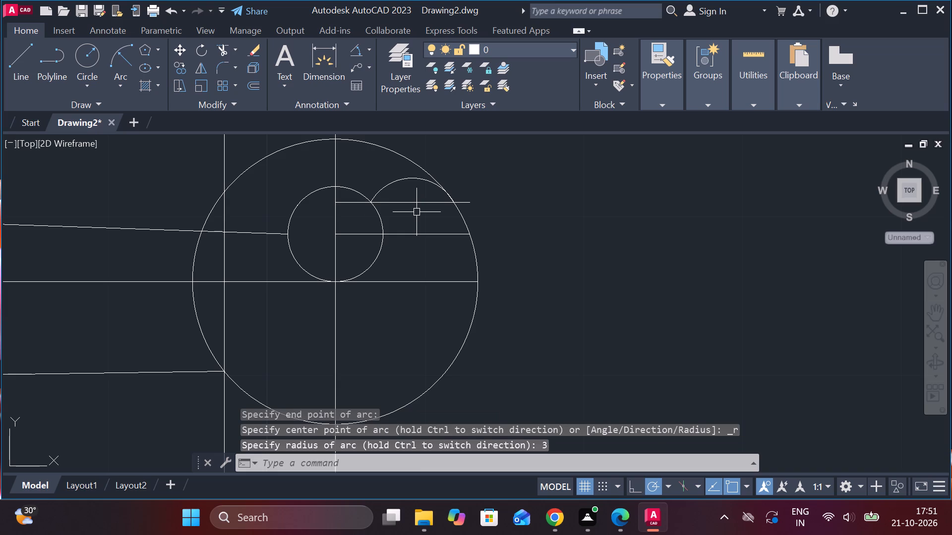
Draw a vertical line about 10.4 long through the new arc's centre, from inside the large right circle to above it.
scroll(444, 196, "up", 1)
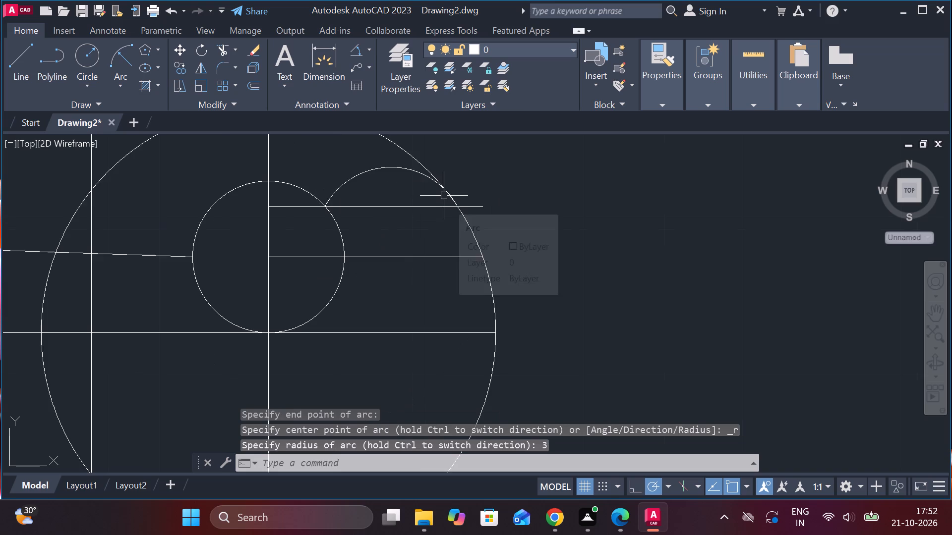
scroll(444, 196, "up", 1)
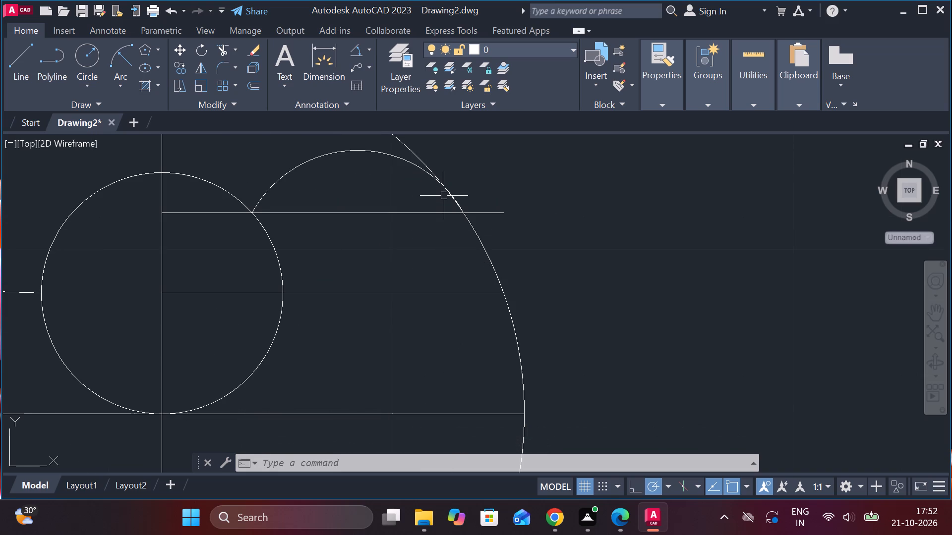
scroll(261, 200, "up", 5)
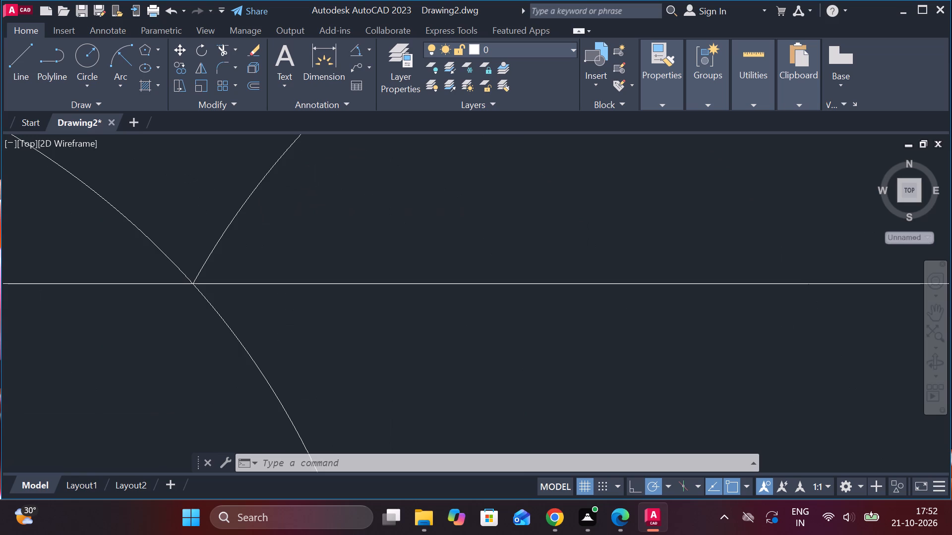
scroll(261, 200, "down", 6)
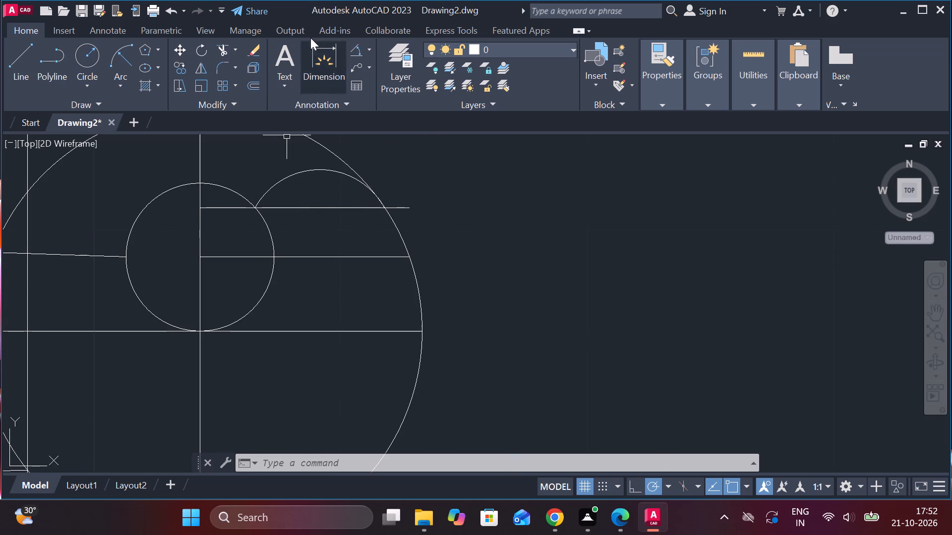
left_click(18, 65)
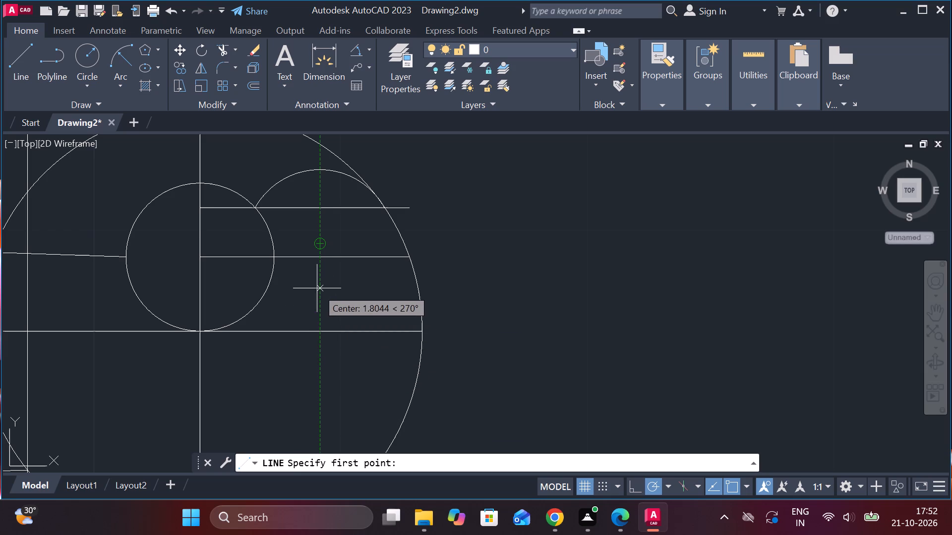
left_click(324, 305)
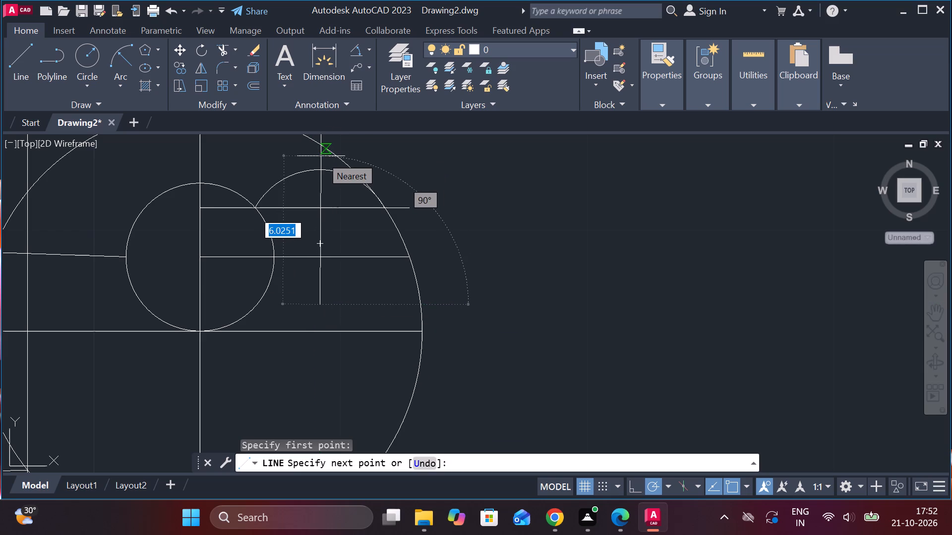
scroll(321, 156, "down", 6)
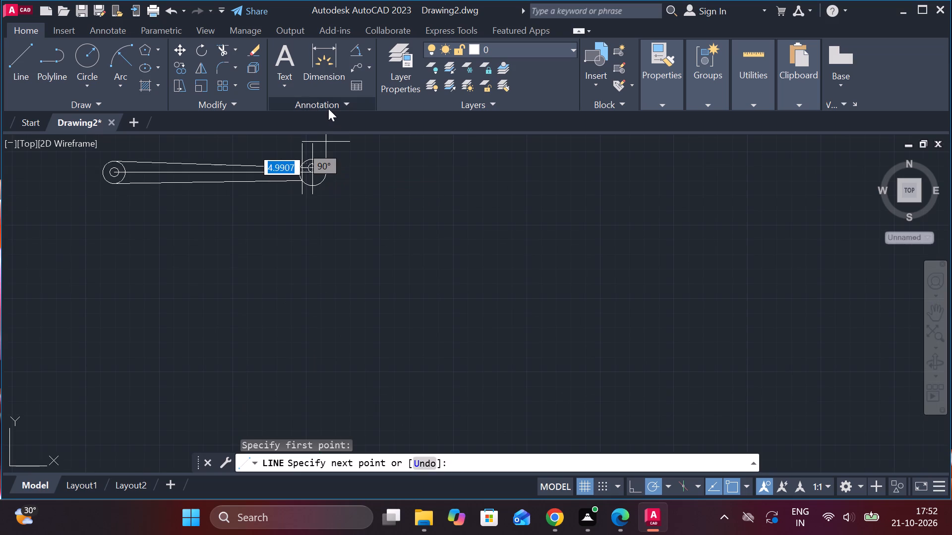
scroll(505, 244, "down", 6)
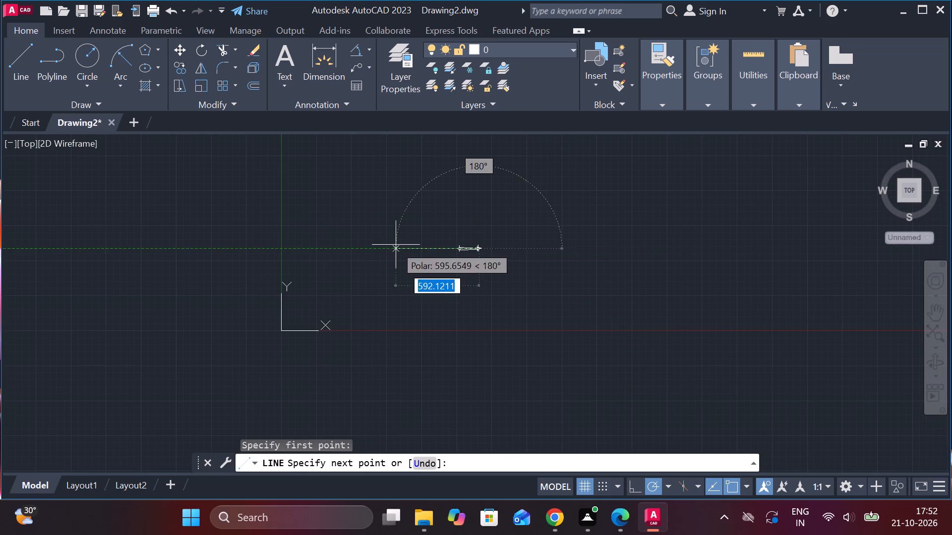
scroll(488, 237, "up", 5)
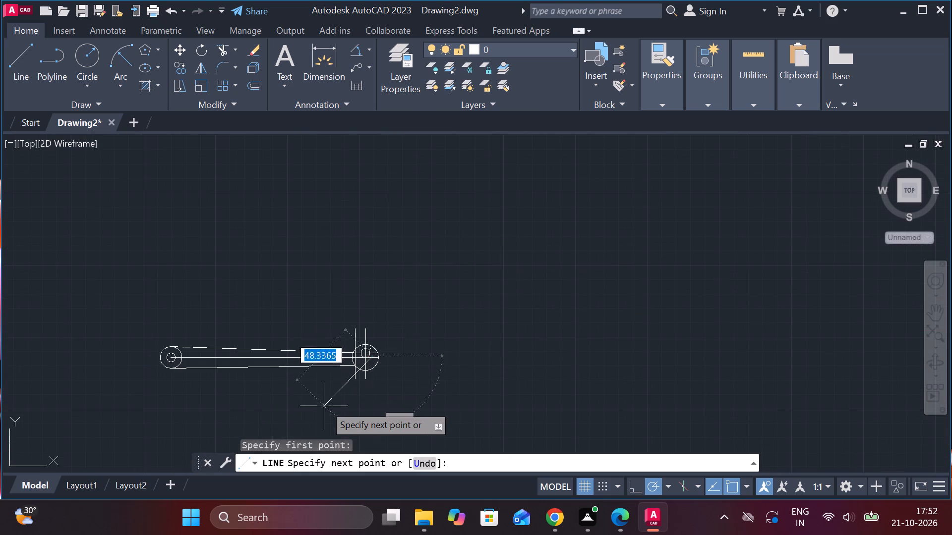
scroll(332, 395, "up", 4)
scroll(560, 311, "down", 3)
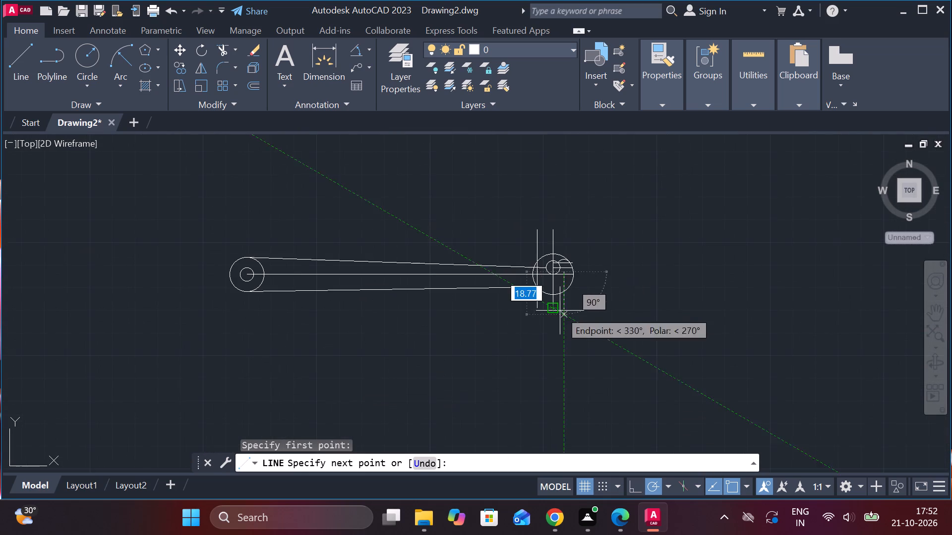
scroll(569, 236, "up", 2)
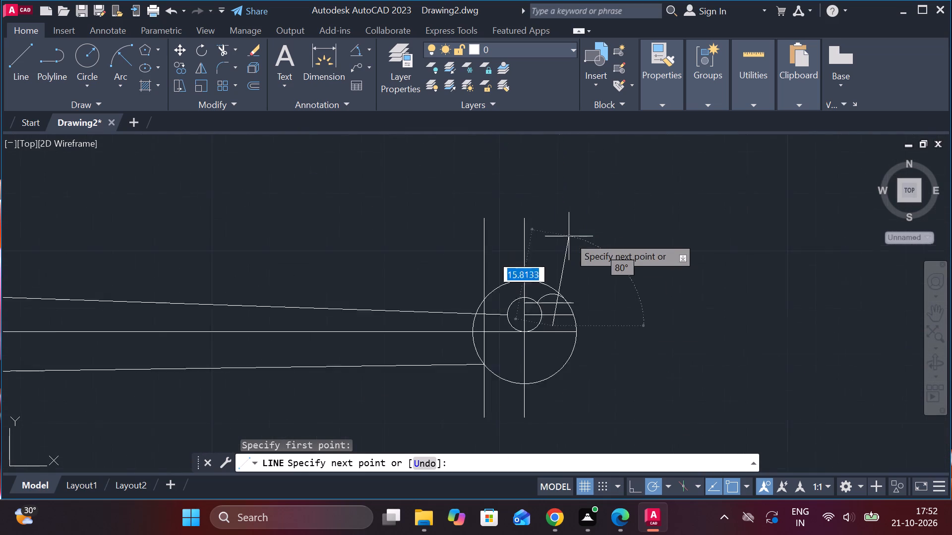
scroll(569, 236, "up", 1)
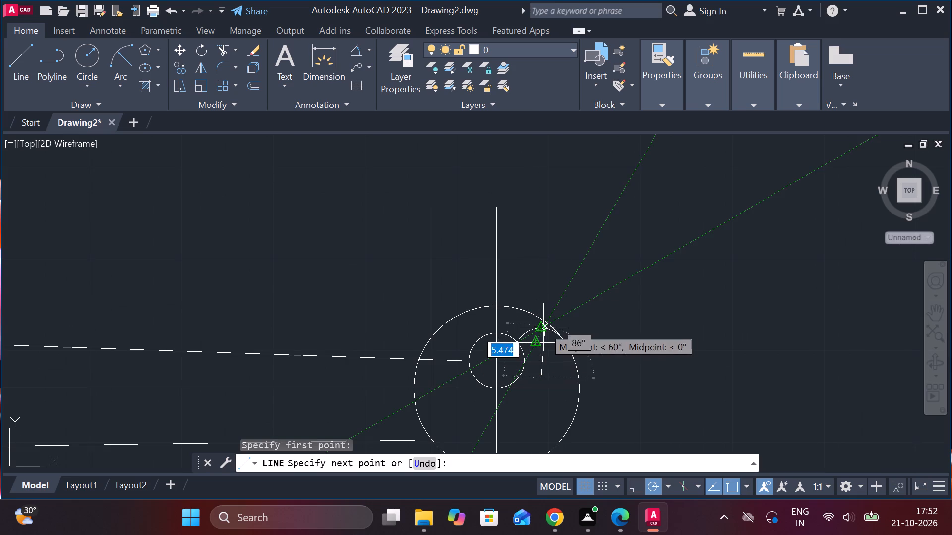
left_click(544, 283)
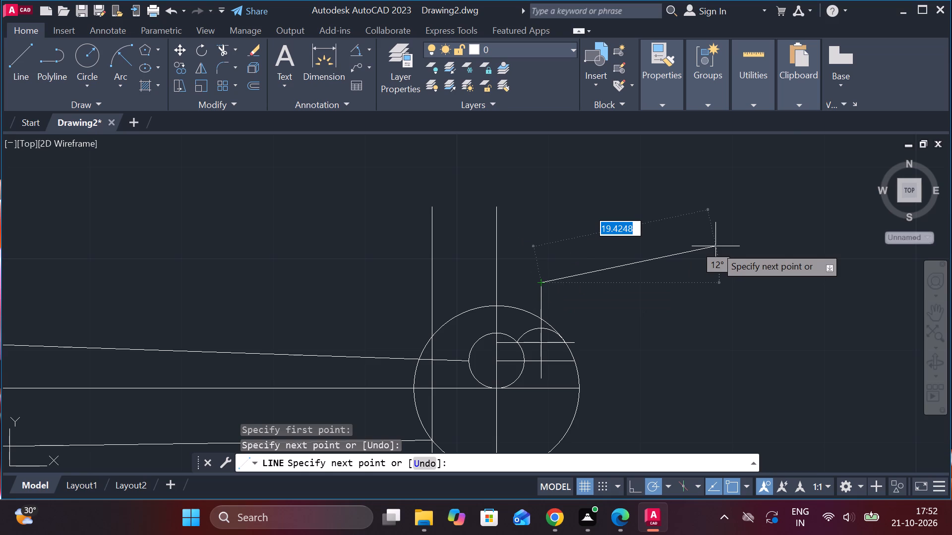
key("Escape")
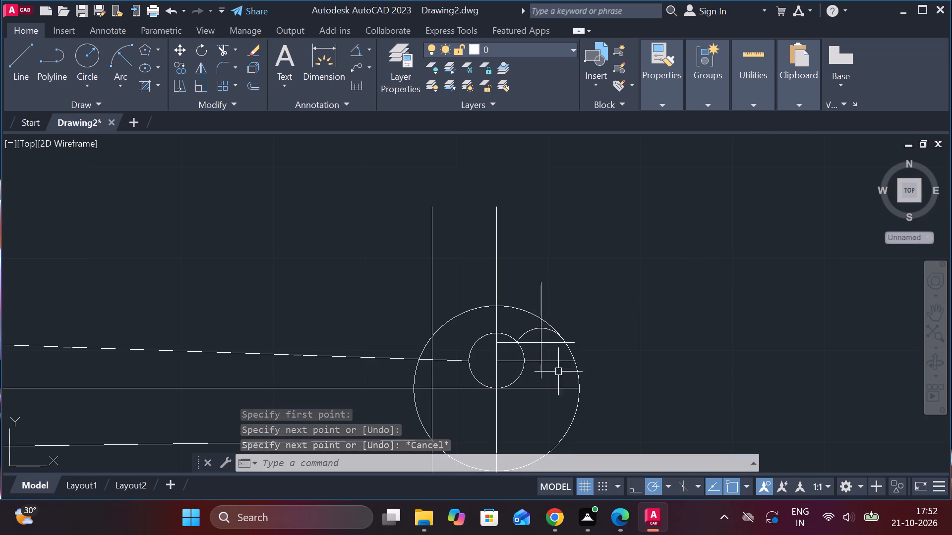
Fillet the lower tapered line with the lower left side of the large right circle, keeping the current radius.
scroll(554, 379, "down", 1)
scroll(551, 398, "up", 2)
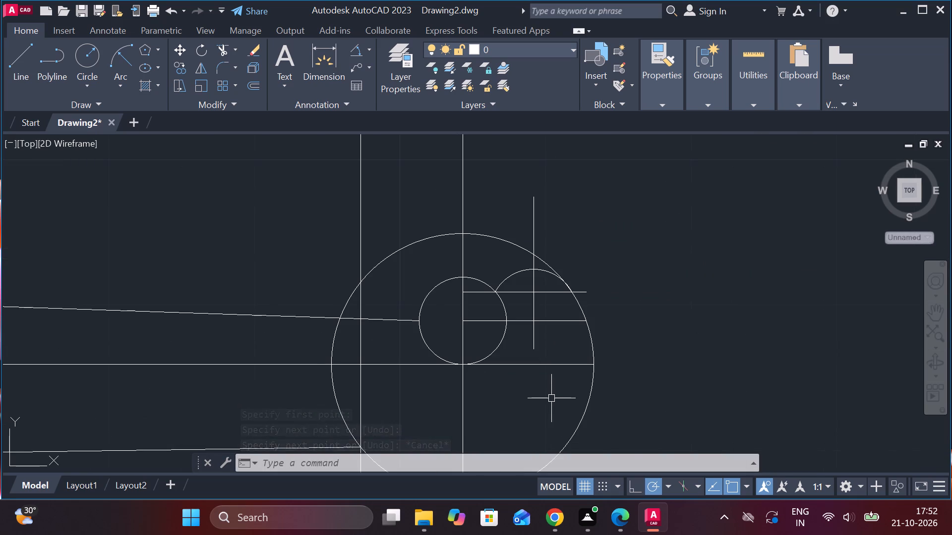
scroll(551, 398, "down", 3)
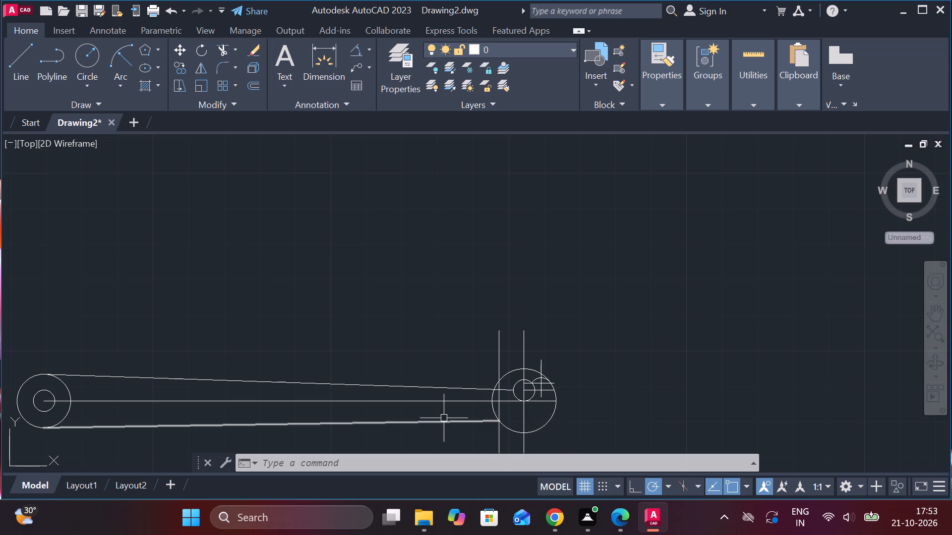
left_click(227, 66)
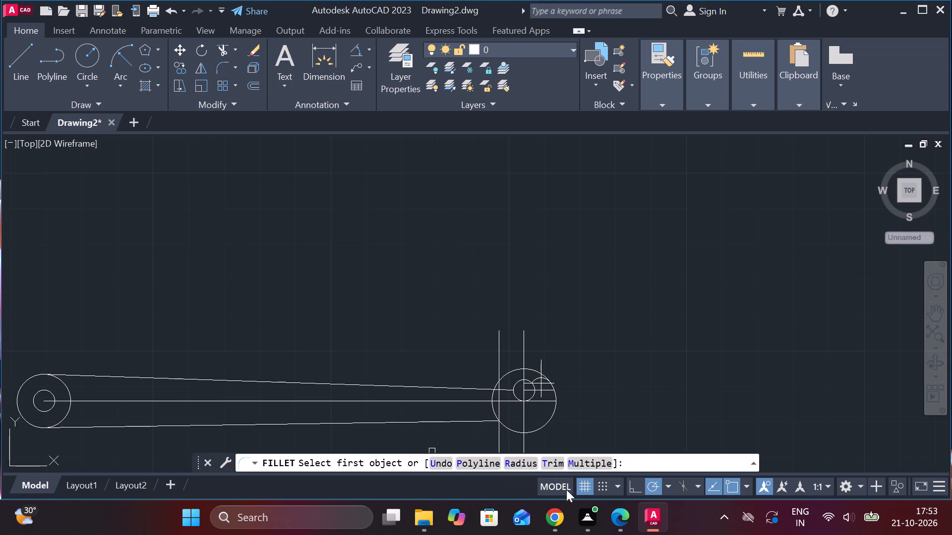
left_click(480, 428)
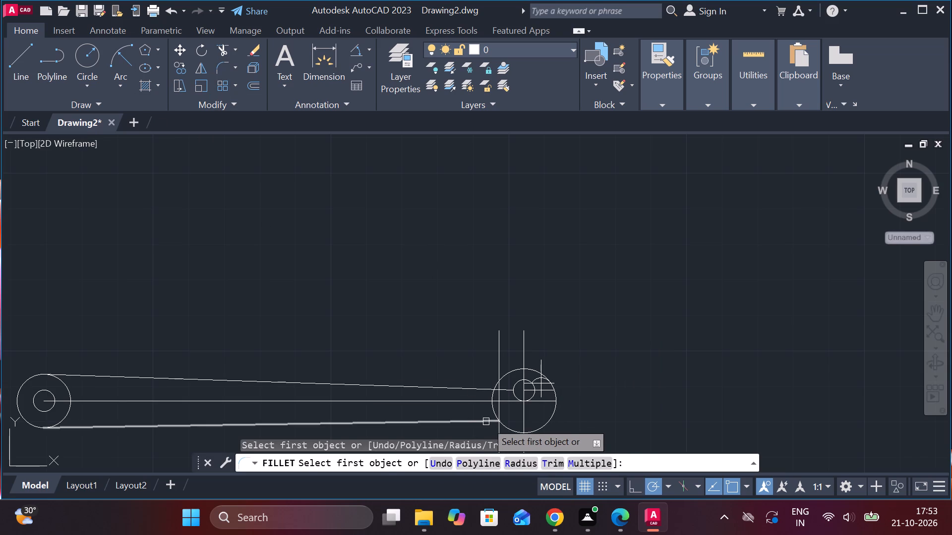
left_click(486, 422)
scroll(547, 406, "down", 2)
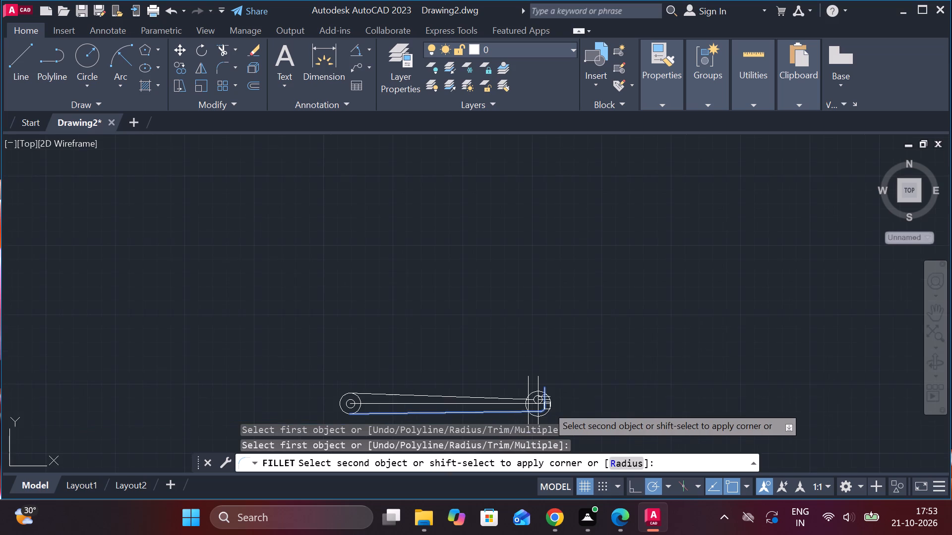
scroll(572, 423, "up", 5)
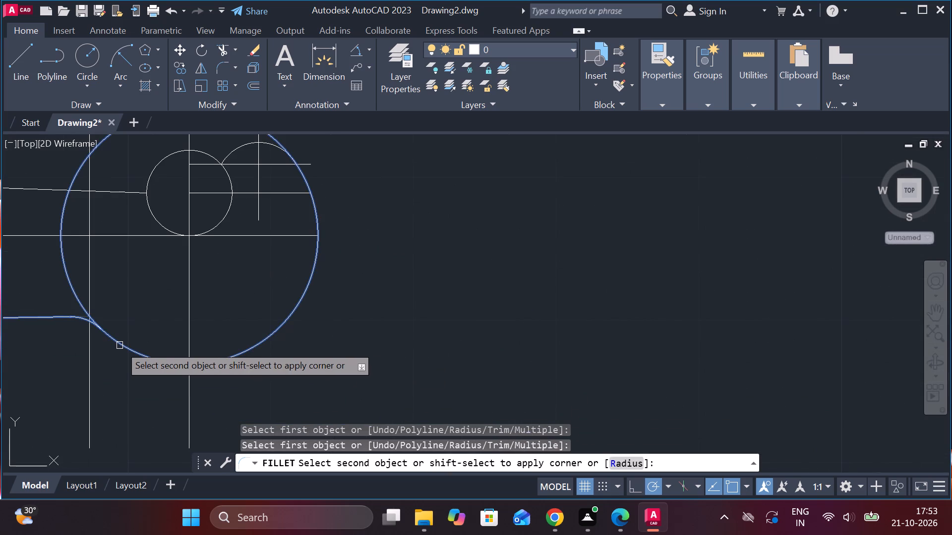
left_click(119, 345)
Trim away the large right circle's left side, from the vertical centre line at its top down to the new fillet.
scroll(285, 326, "down", 2)
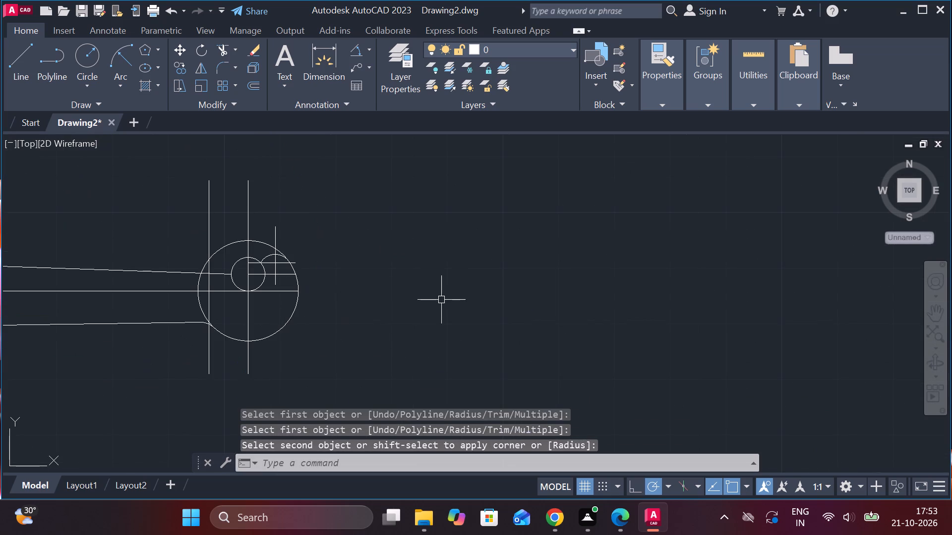
scroll(379, 325, "down", 1)
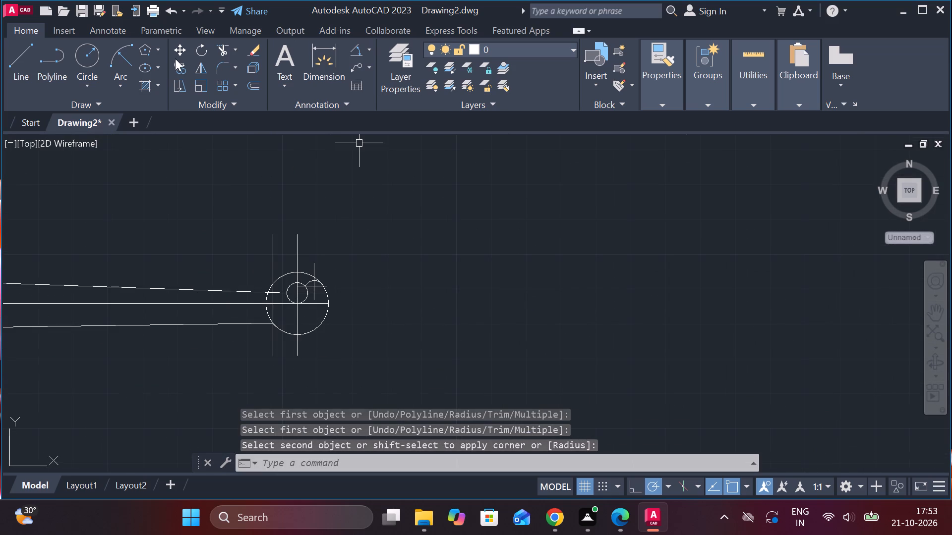
left_click(222, 48)
scroll(286, 283, "up", 3)
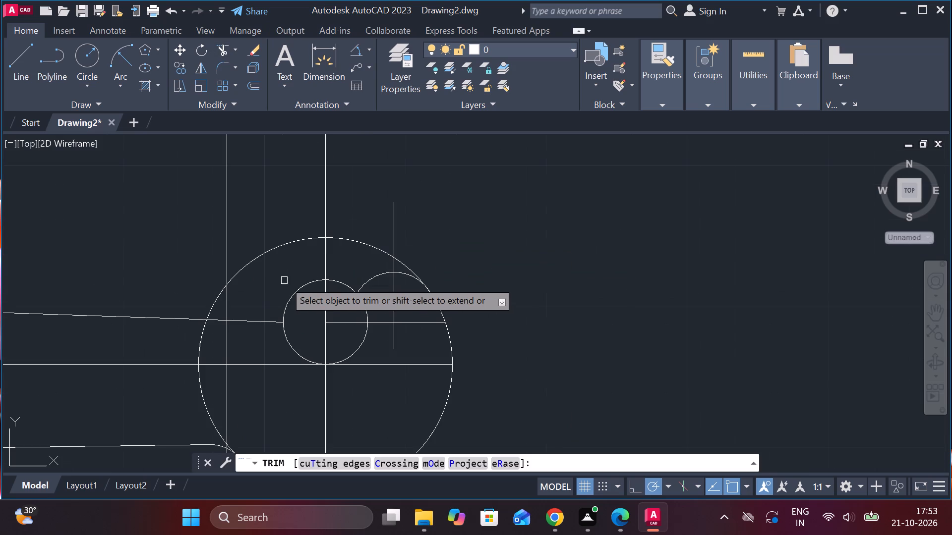
left_click(258, 257)
left_click(215, 303)
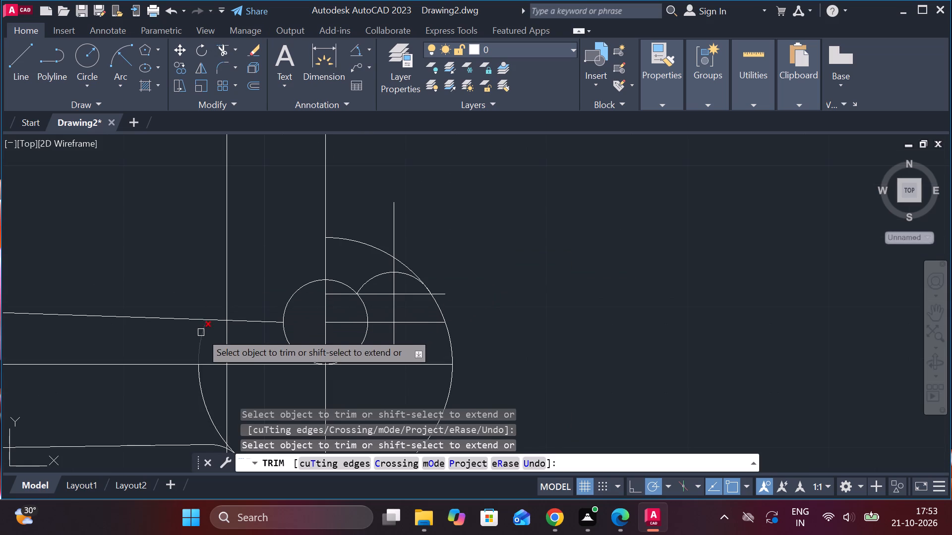
left_click(201, 332)
left_click(208, 388)
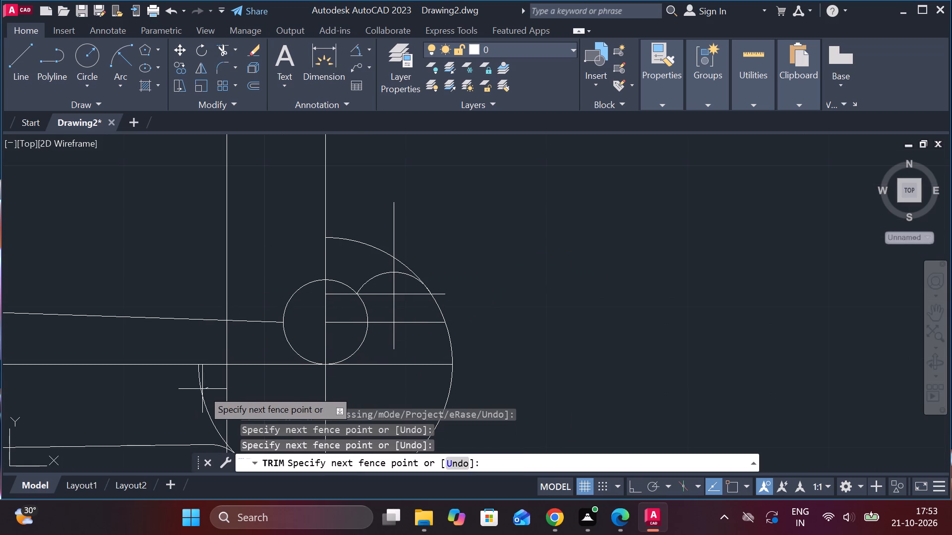
left_click(199, 393)
scroll(253, 371, "down", 3)
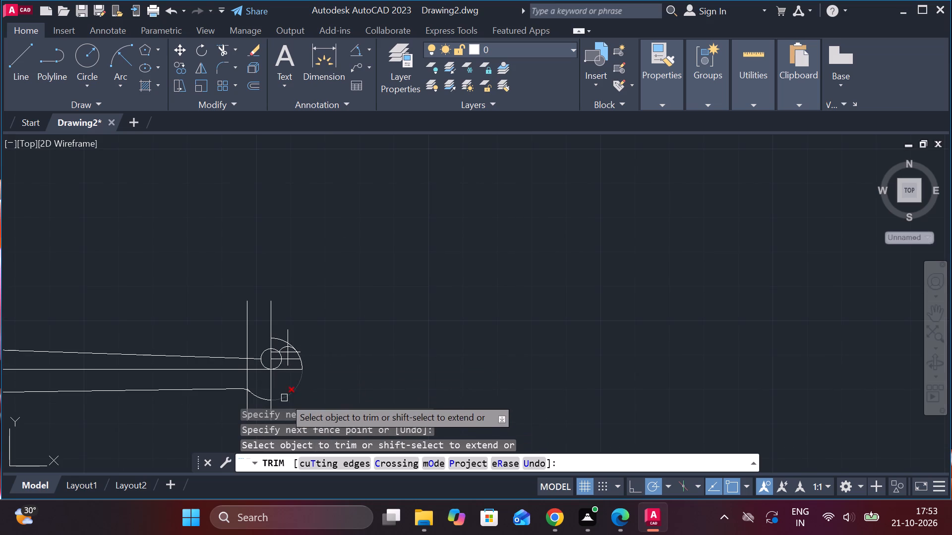
Trim the large right circle's stub beside the lower fillet and its upper arc between the vertical centre line and the radius 3 arc.
scroll(284, 397, "up", 4)
scroll(32, 331, "up", 2)
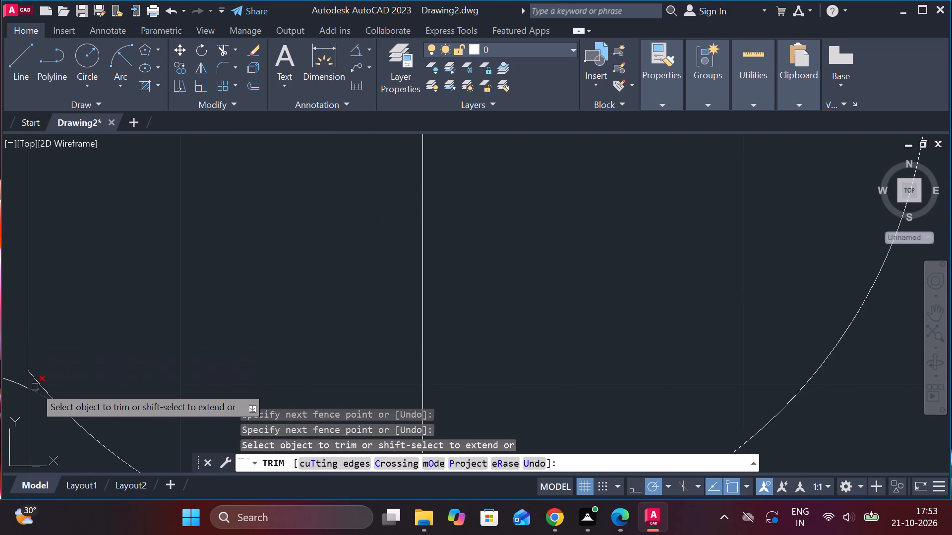
left_click(38, 381)
scroll(116, 354, "down", 7)
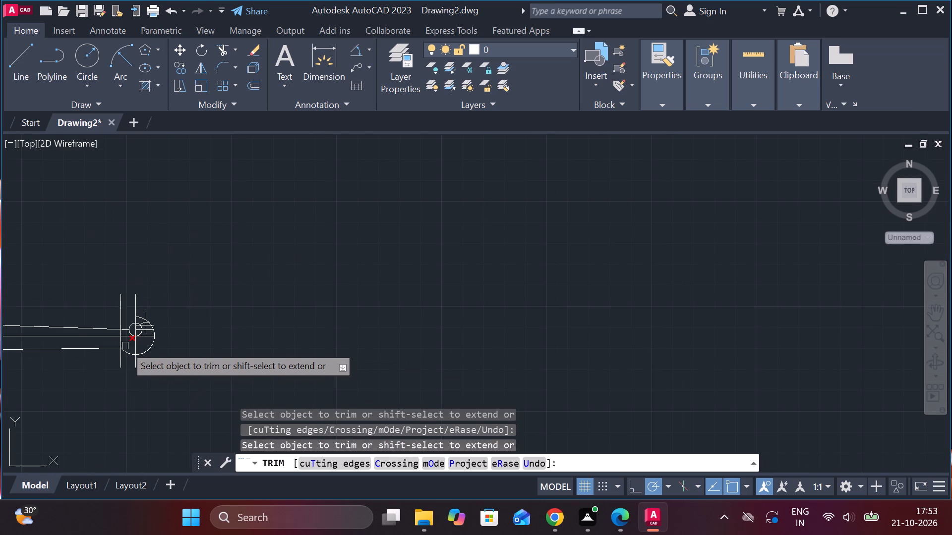
scroll(136, 320, "up", 5)
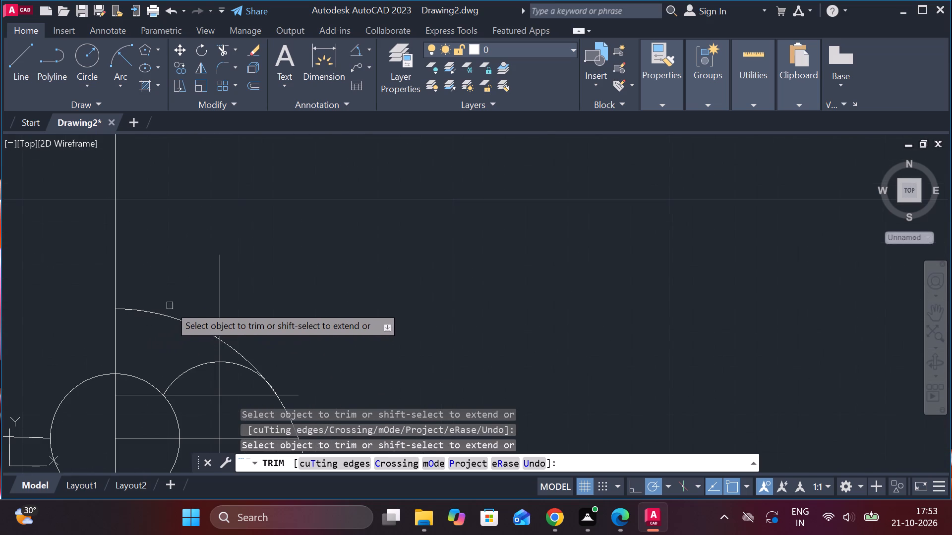
left_click(169, 319)
left_click(236, 346)
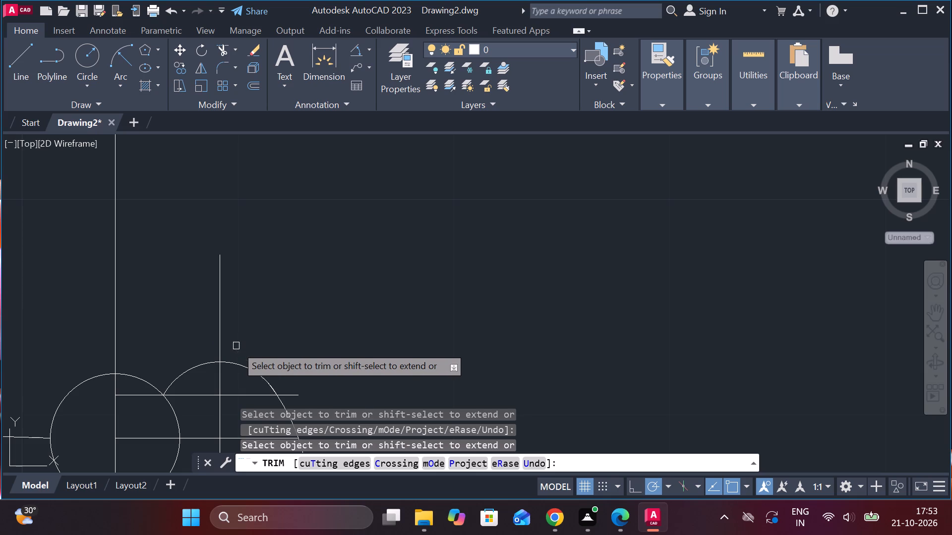
Trim away the whole vertical line left of the right-end circles and the vertical centre line's tail below the large circle.
scroll(245, 321, "down", 5)
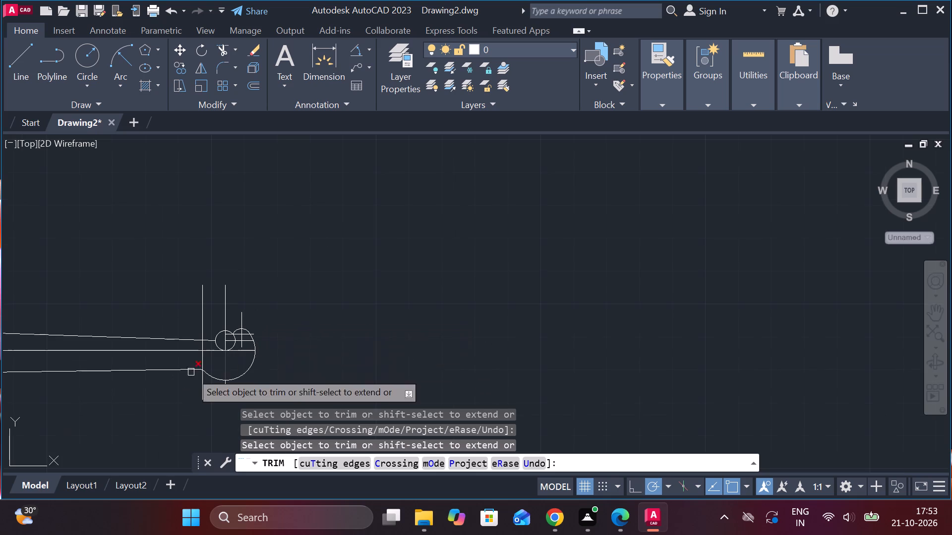
left_click(203, 322)
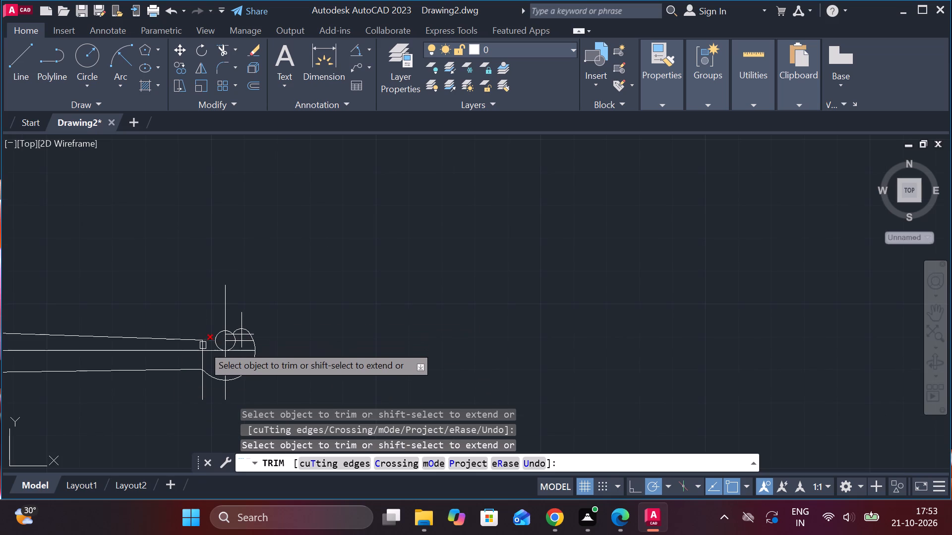
scroll(203, 345, "up", 5)
left_click(188, 350)
scroll(190, 349, "down", 5)
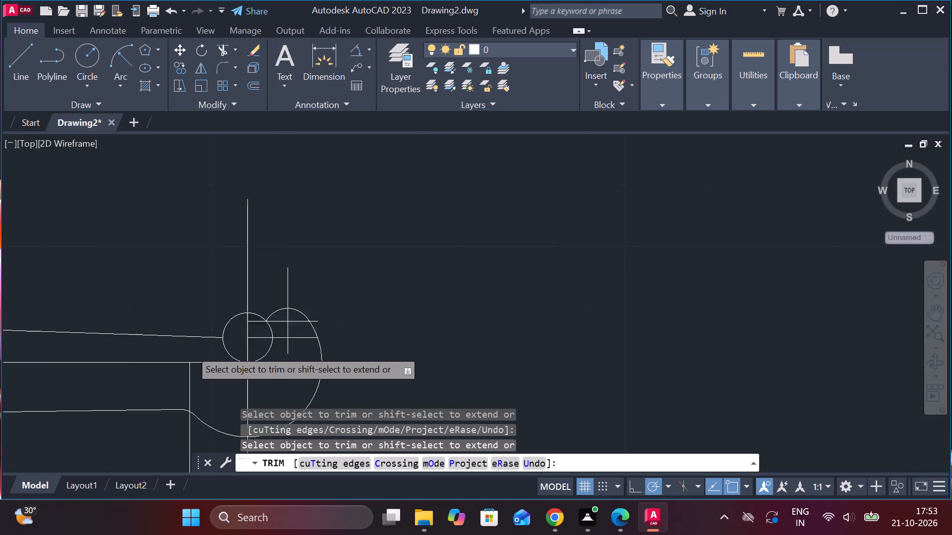
left_click(192, 366)
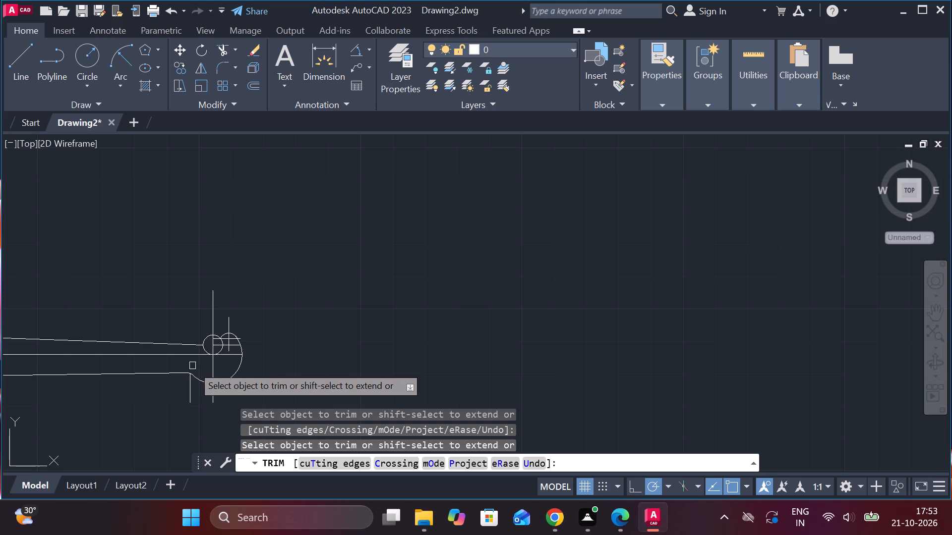
left_click(186, 389)
scroll(229, 362, "down", 3)
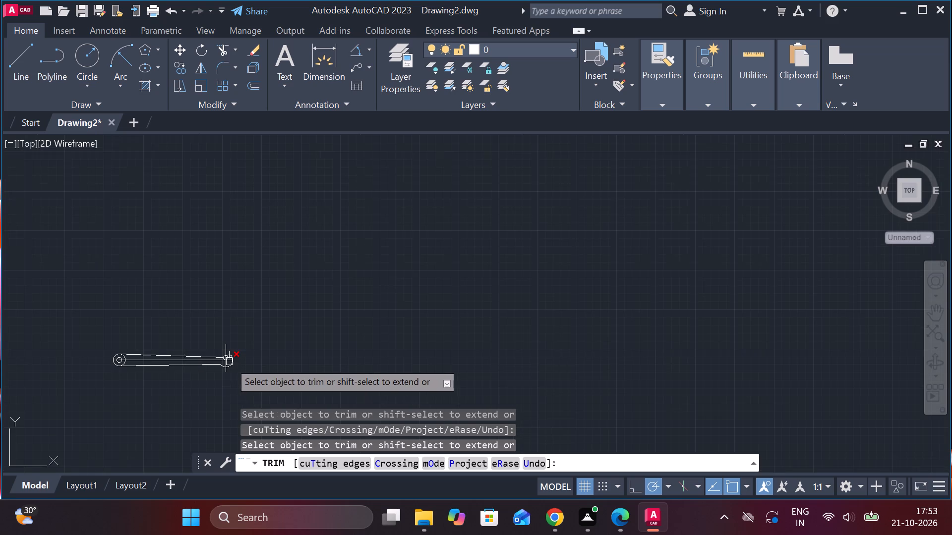
scroll(221, 390, "up", 5)
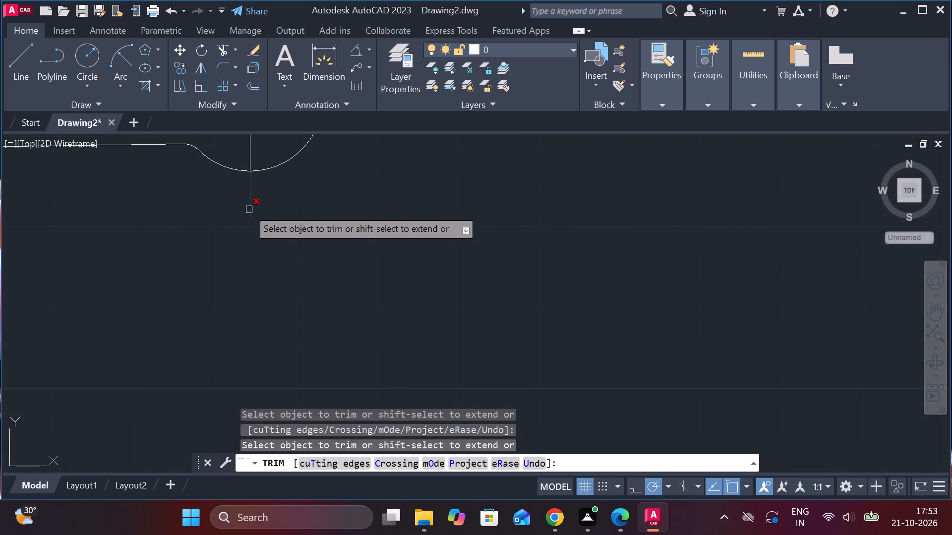
left_click(248, 203)
Trim the small circle's top from the upper tapered line to the radius 3 arc, plus the two short horizontal line pieces inside it.
scroll(248, 203, "down", 3)
scroll(238, 157, "up", 3)
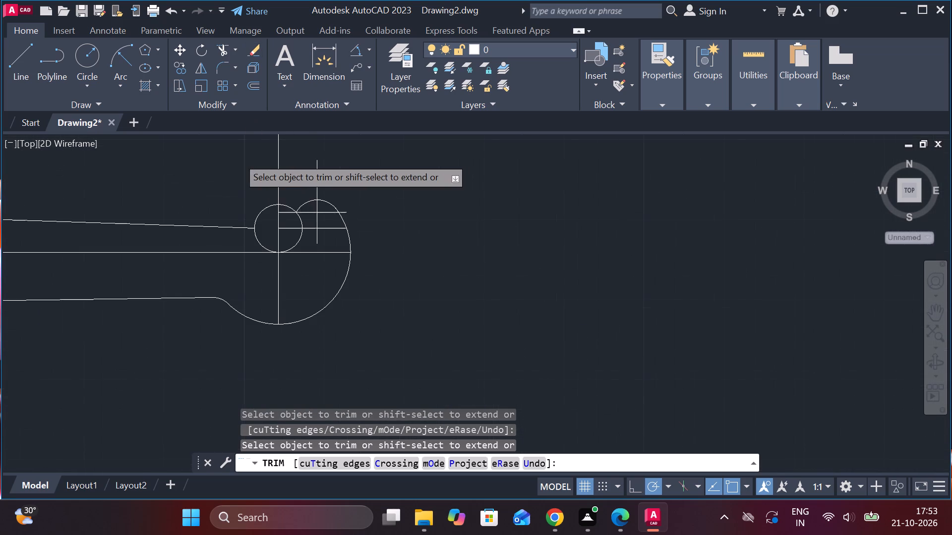
scroll(262, 165, "up", 1)
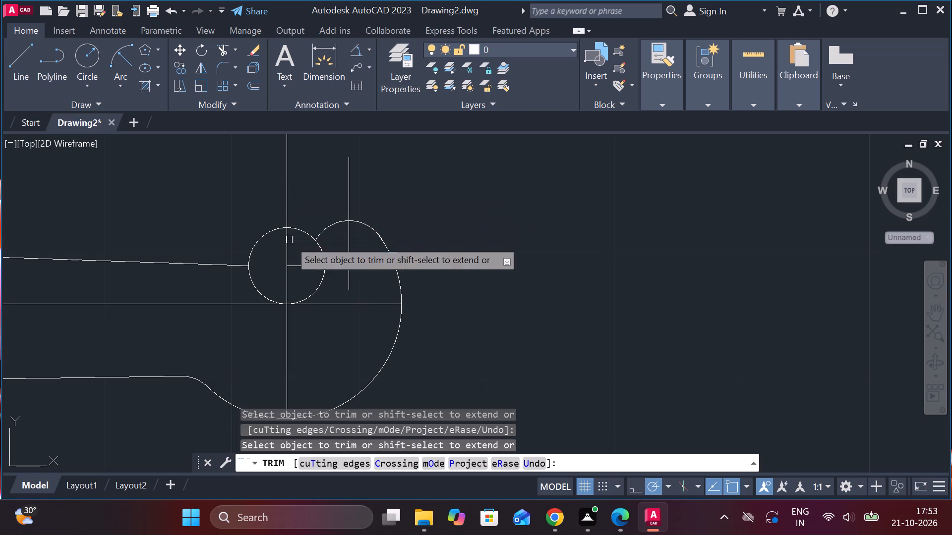
left_click(256, 249)
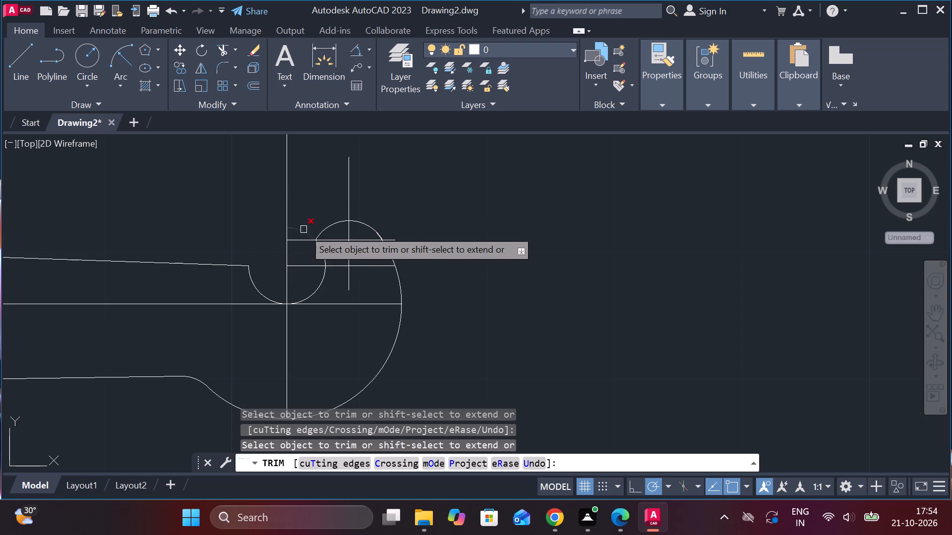
left_click(303, 229)
left_click(303, 239)
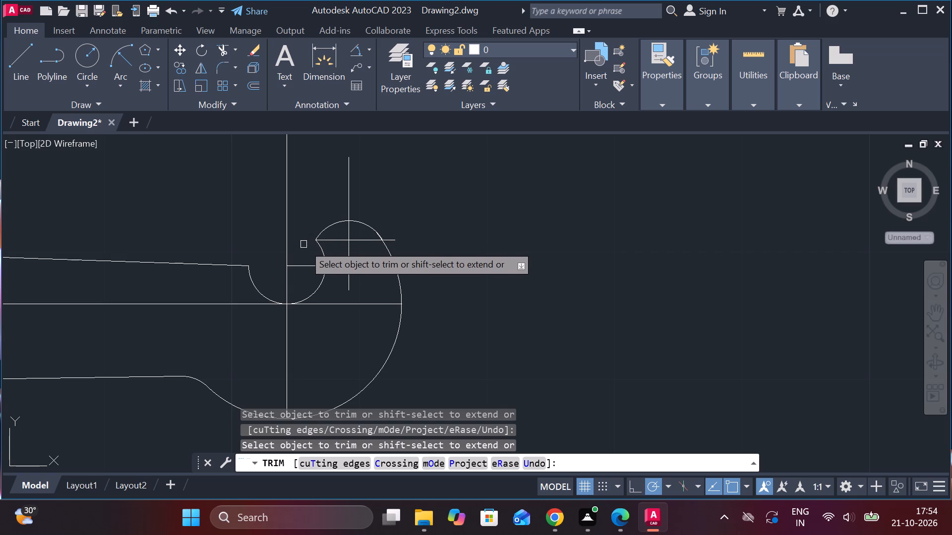
left_click(307, 259)
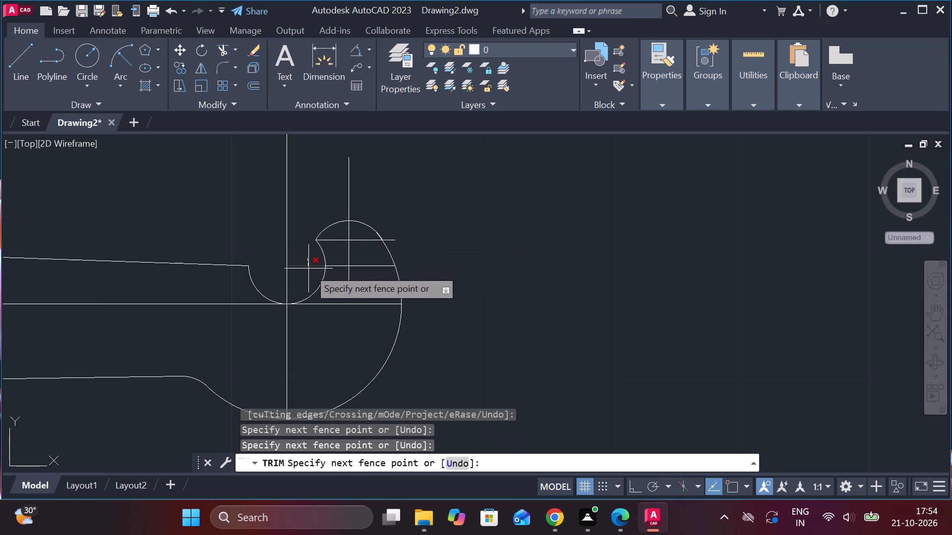
left_click(308, 269)
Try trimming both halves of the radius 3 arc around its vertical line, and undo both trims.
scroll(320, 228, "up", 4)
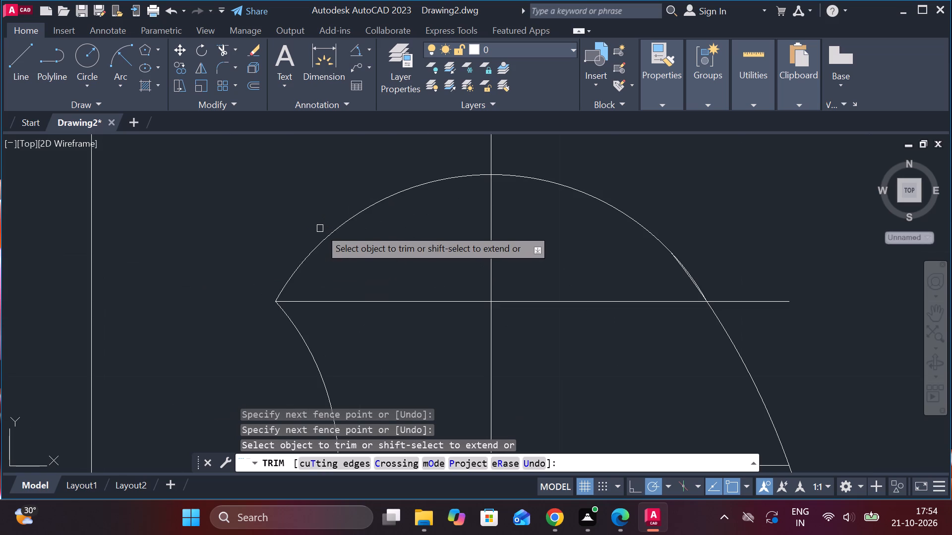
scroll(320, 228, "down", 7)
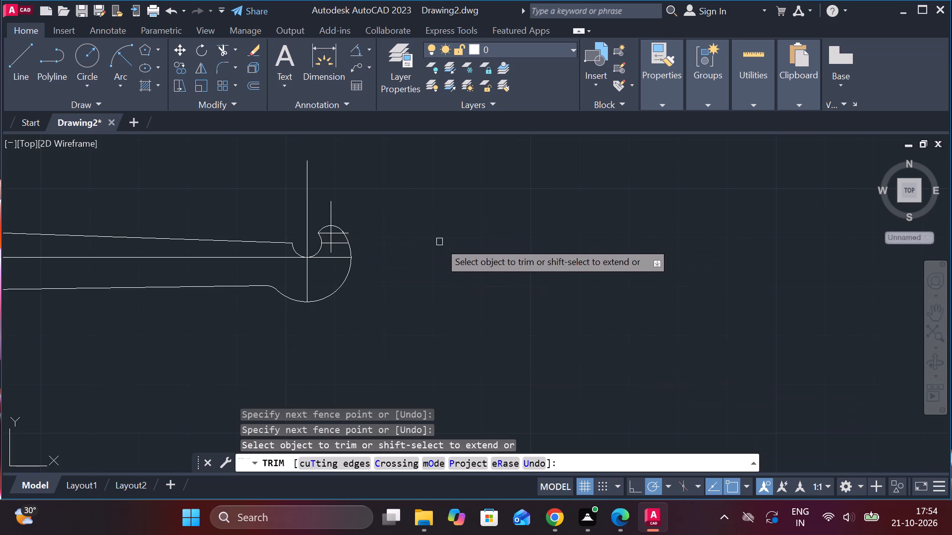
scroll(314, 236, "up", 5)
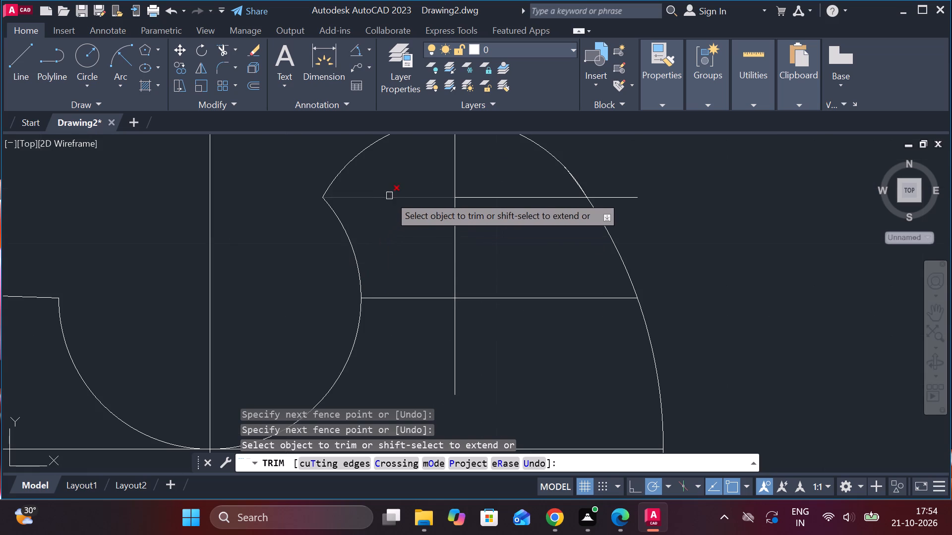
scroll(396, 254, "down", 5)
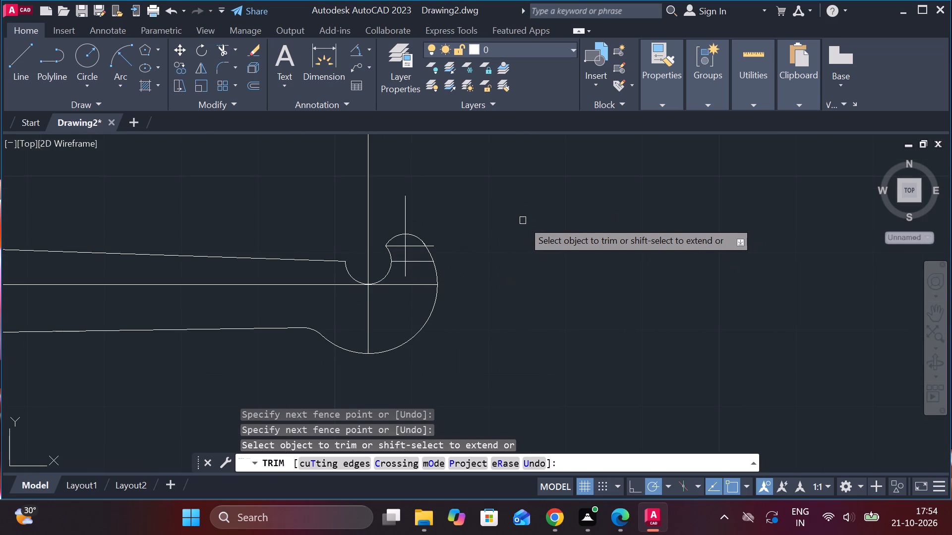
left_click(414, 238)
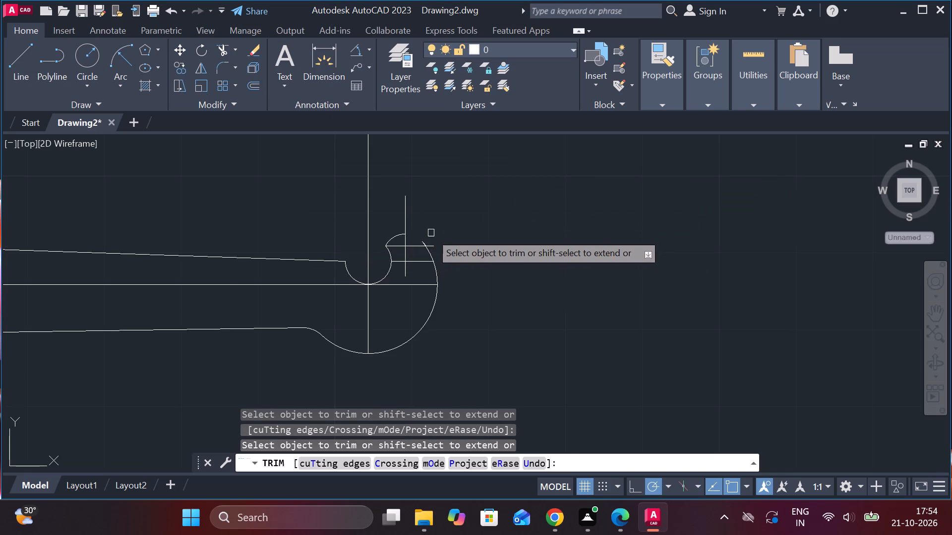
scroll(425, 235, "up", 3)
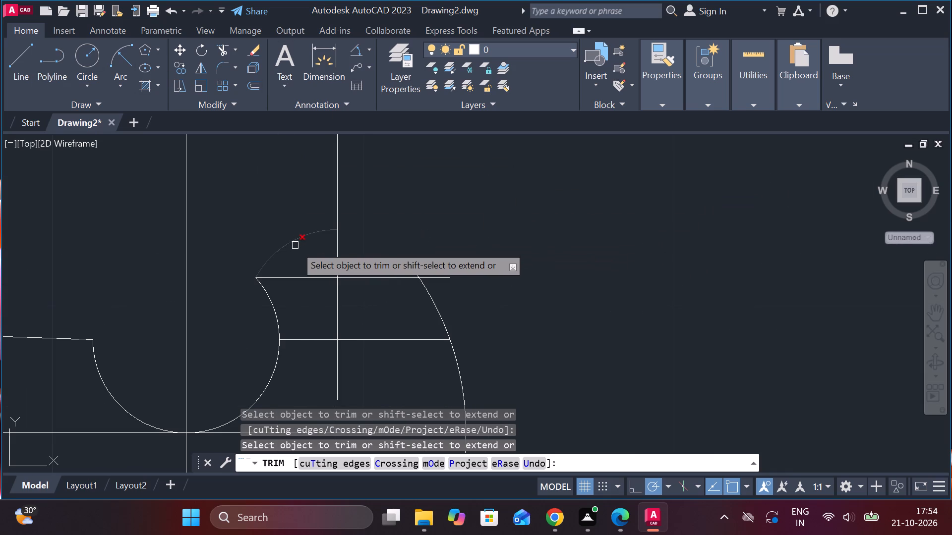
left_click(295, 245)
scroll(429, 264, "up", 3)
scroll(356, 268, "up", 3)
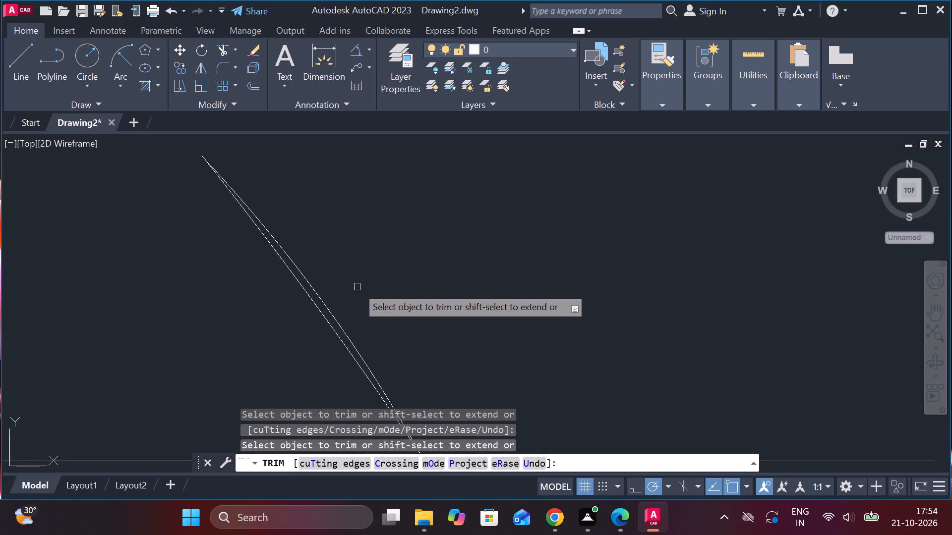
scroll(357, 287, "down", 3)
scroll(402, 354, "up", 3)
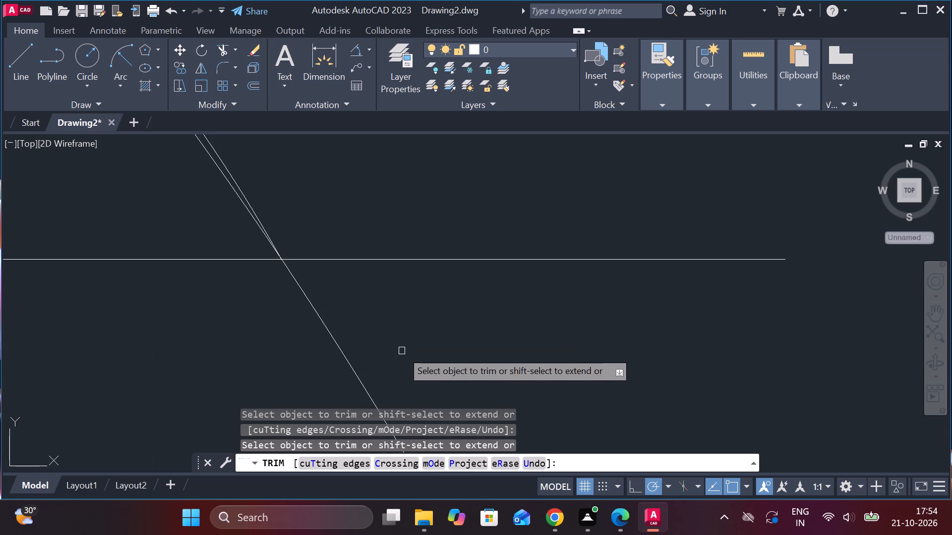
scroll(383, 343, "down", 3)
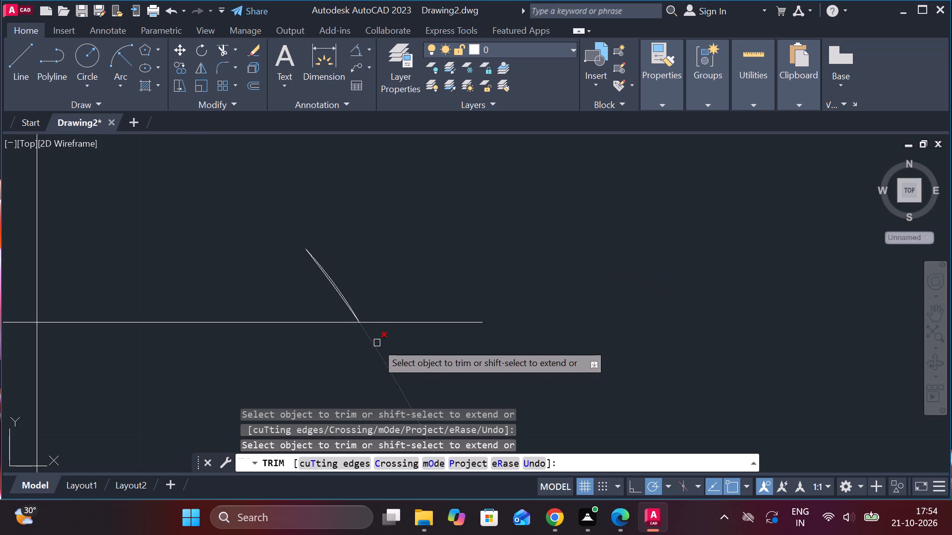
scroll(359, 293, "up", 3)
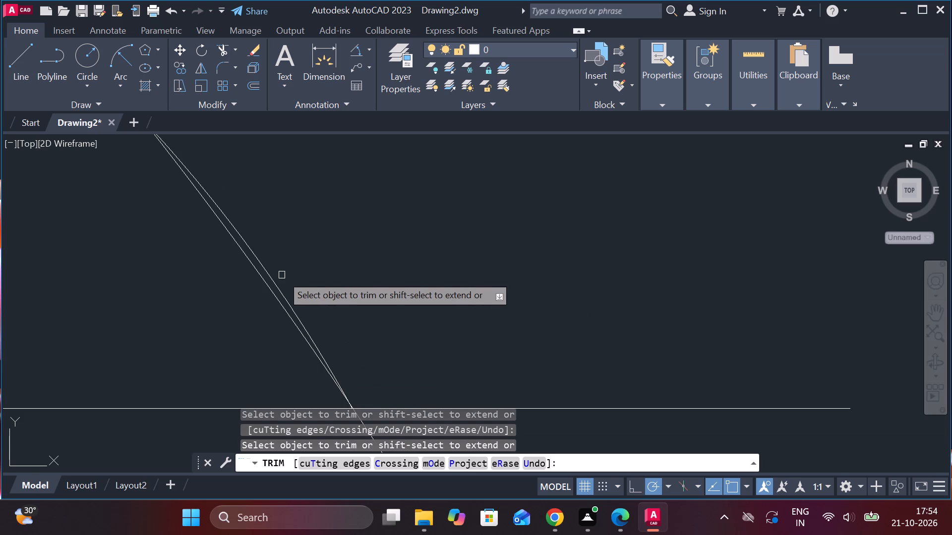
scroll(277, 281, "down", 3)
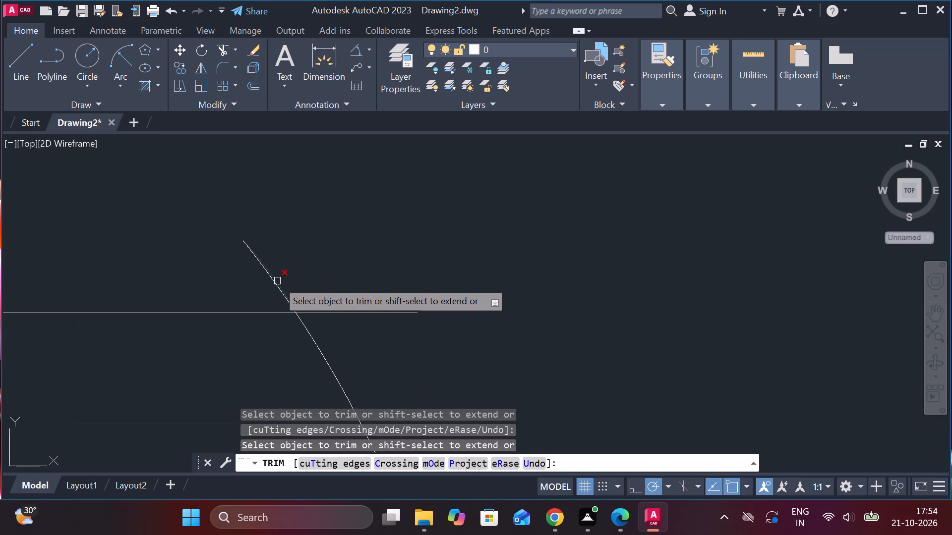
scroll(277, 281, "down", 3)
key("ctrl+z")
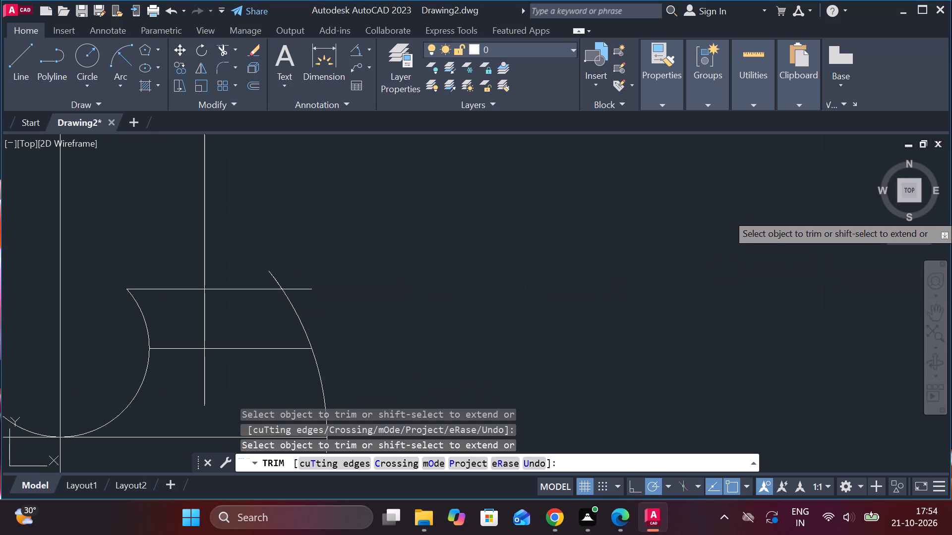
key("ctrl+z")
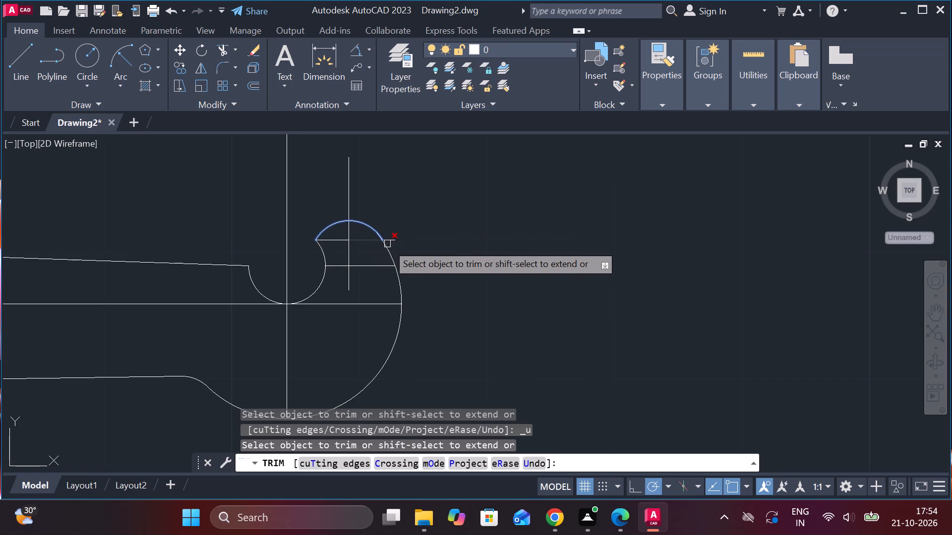
Trim the sliver of the radius 3 arc that bulges outside the large circle near the upper horizontal line.
scroll(387, 244, "up", 3)
scroll(335, 198, "up", 5)
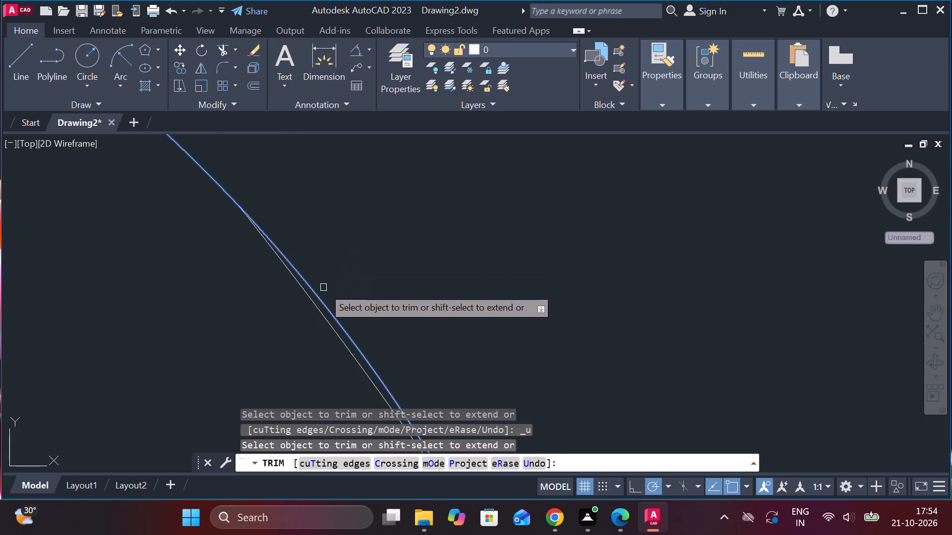
left_click(325, 306)
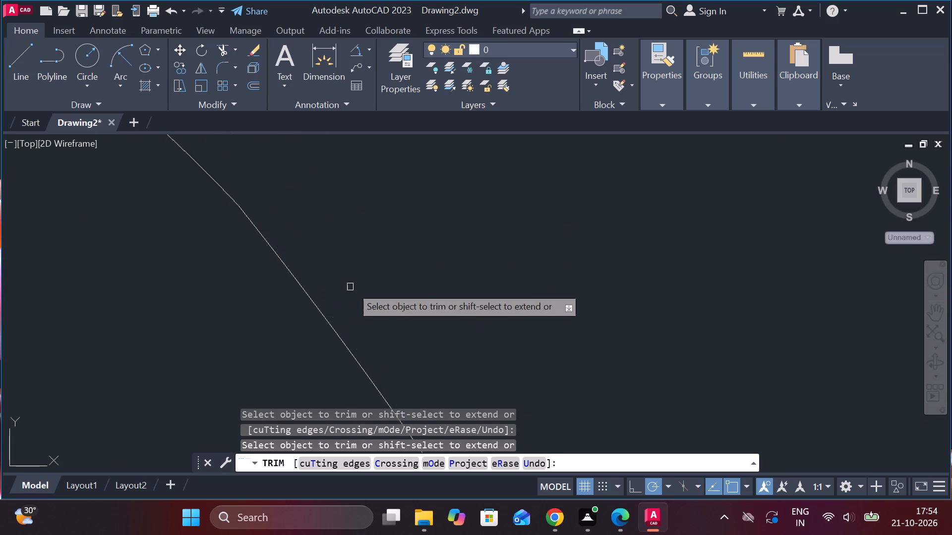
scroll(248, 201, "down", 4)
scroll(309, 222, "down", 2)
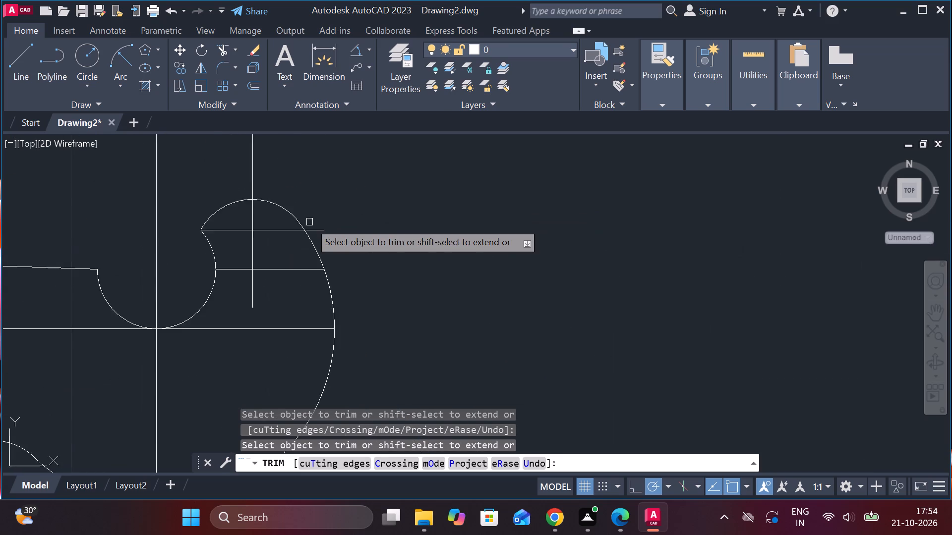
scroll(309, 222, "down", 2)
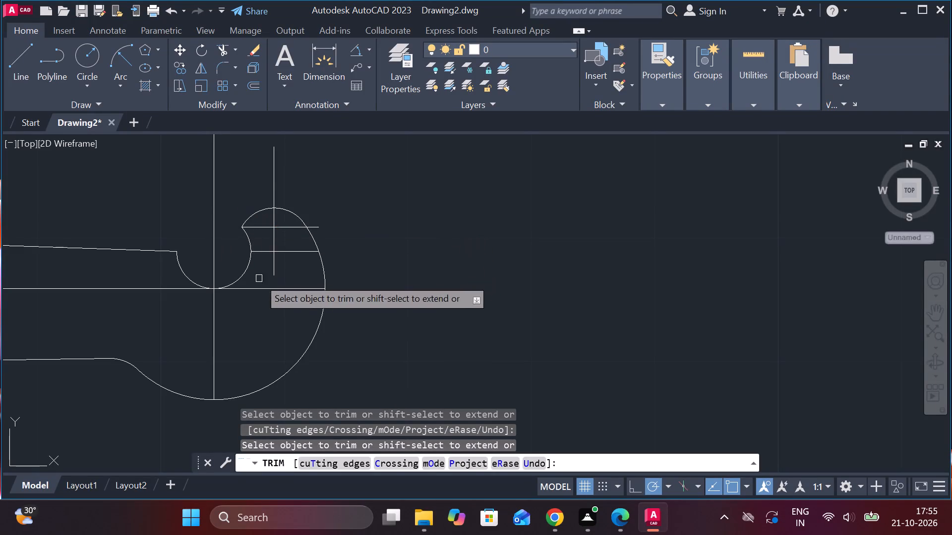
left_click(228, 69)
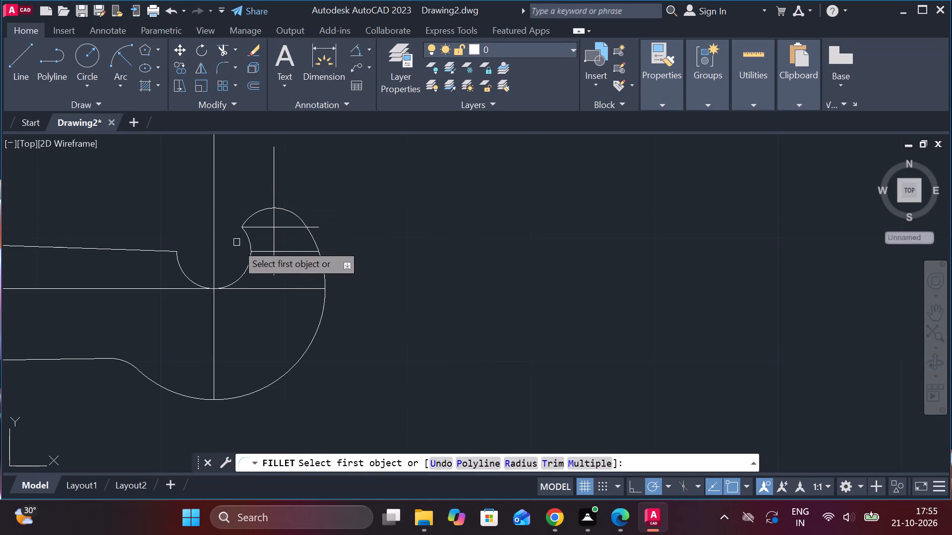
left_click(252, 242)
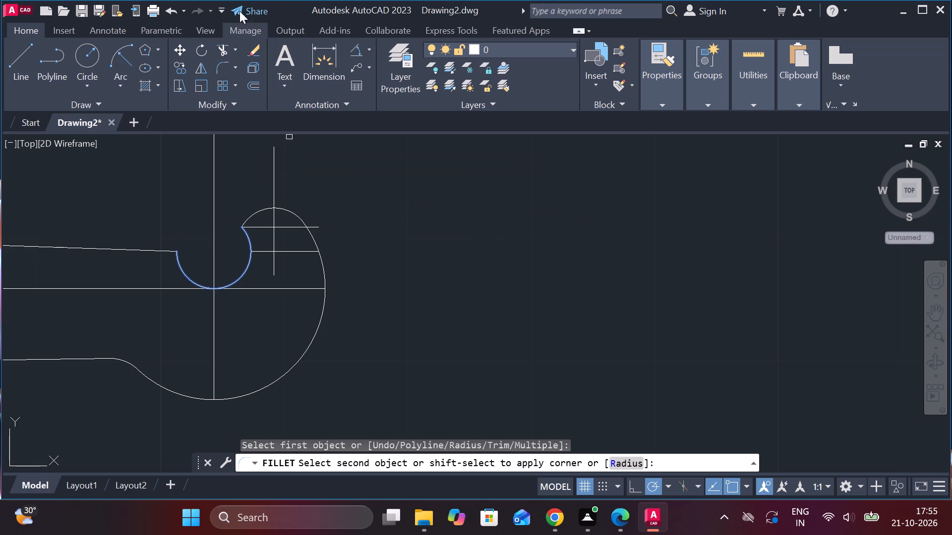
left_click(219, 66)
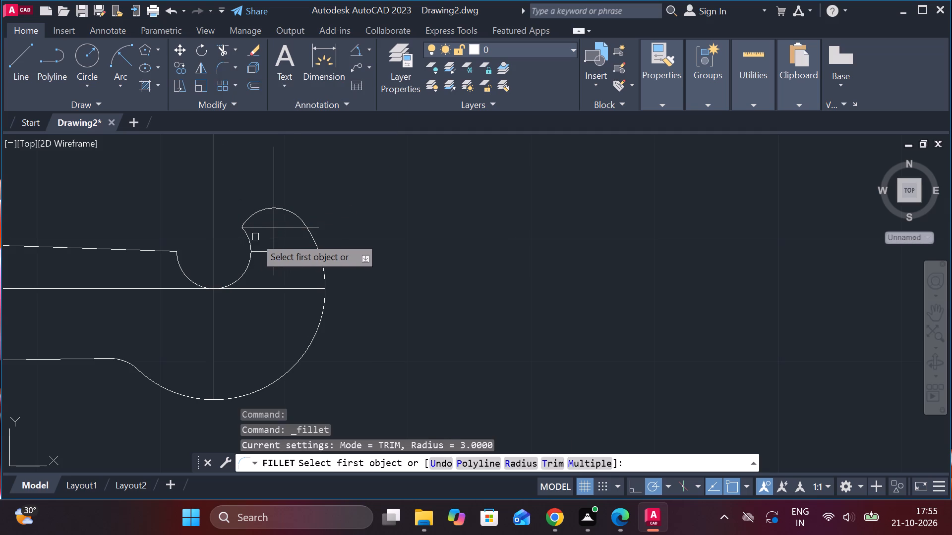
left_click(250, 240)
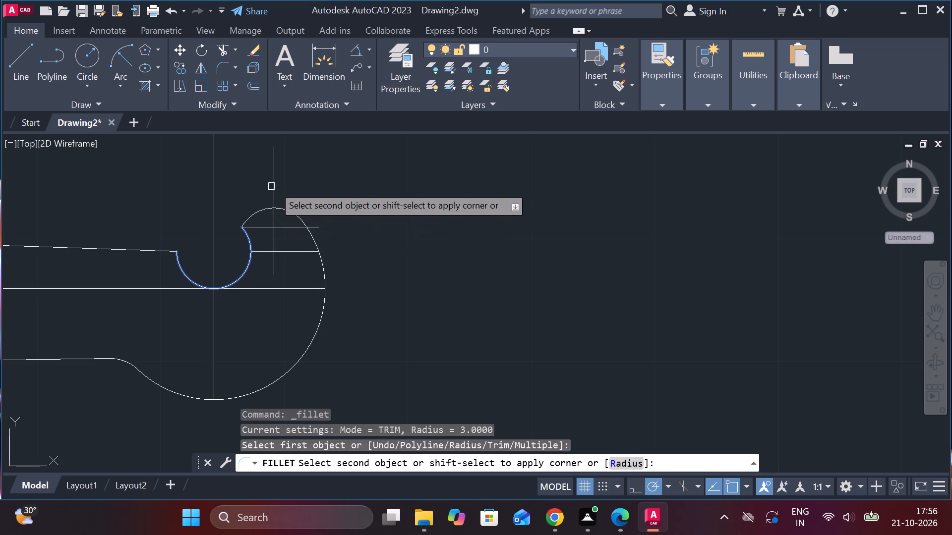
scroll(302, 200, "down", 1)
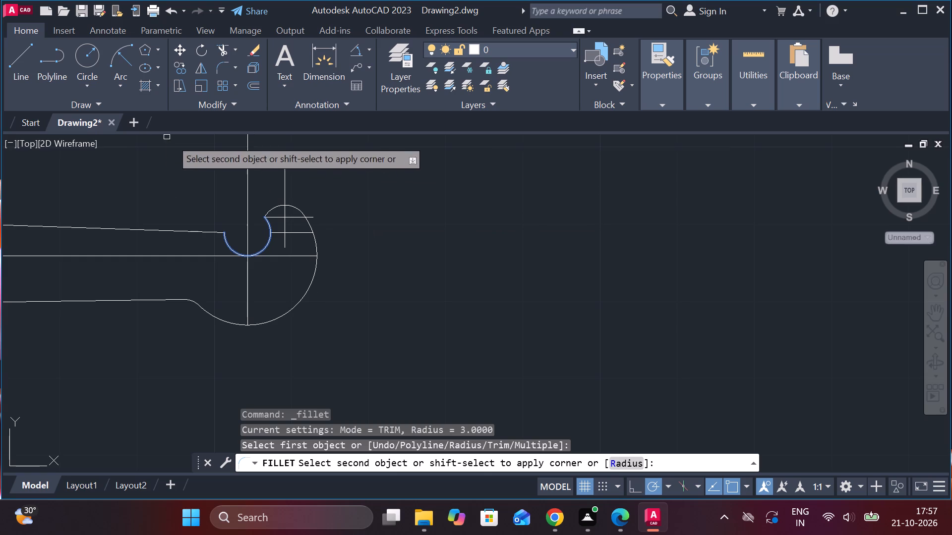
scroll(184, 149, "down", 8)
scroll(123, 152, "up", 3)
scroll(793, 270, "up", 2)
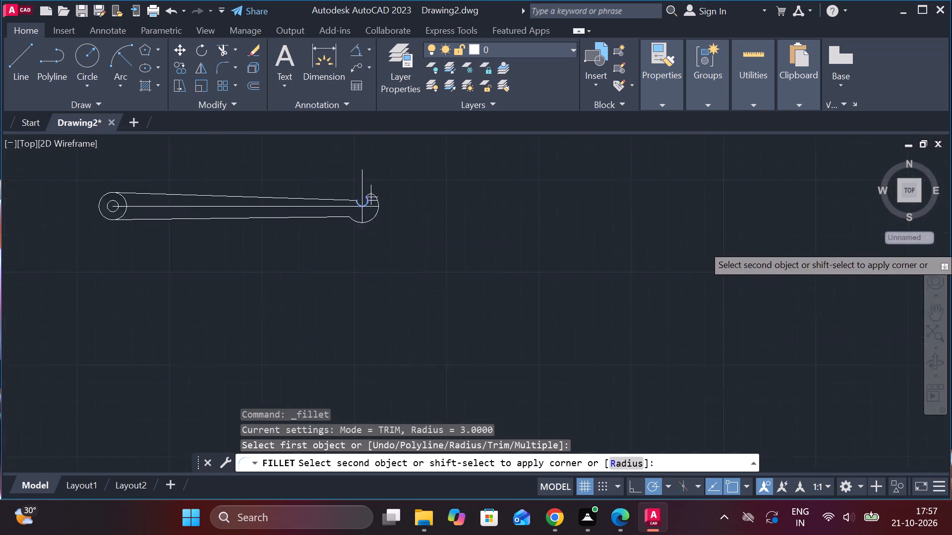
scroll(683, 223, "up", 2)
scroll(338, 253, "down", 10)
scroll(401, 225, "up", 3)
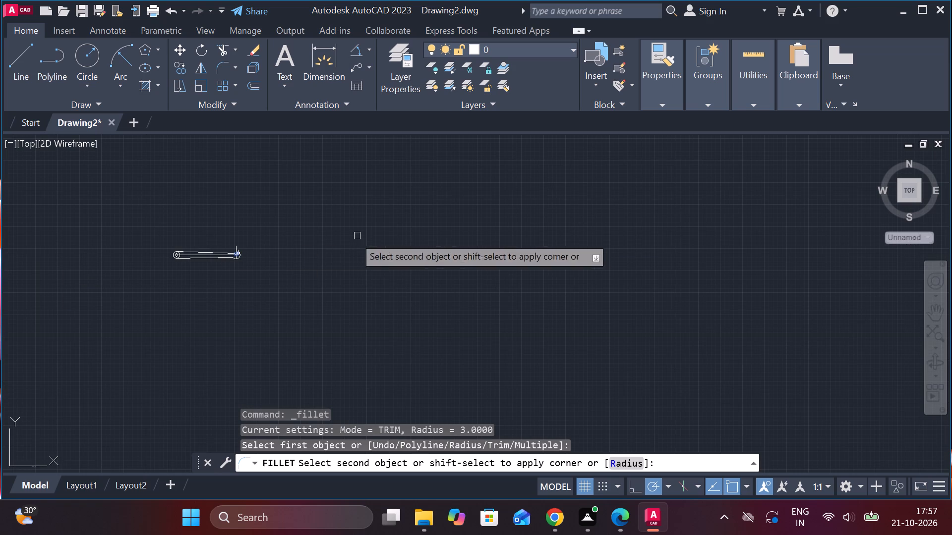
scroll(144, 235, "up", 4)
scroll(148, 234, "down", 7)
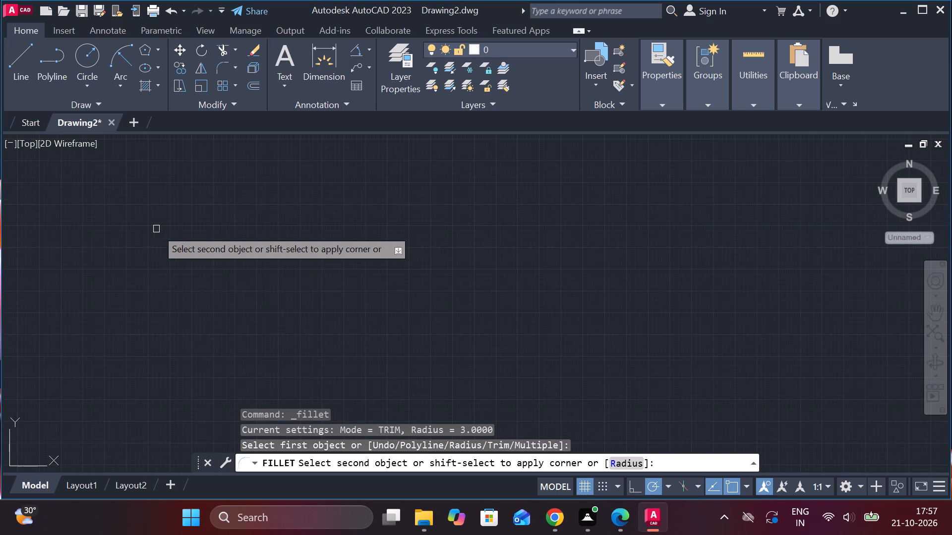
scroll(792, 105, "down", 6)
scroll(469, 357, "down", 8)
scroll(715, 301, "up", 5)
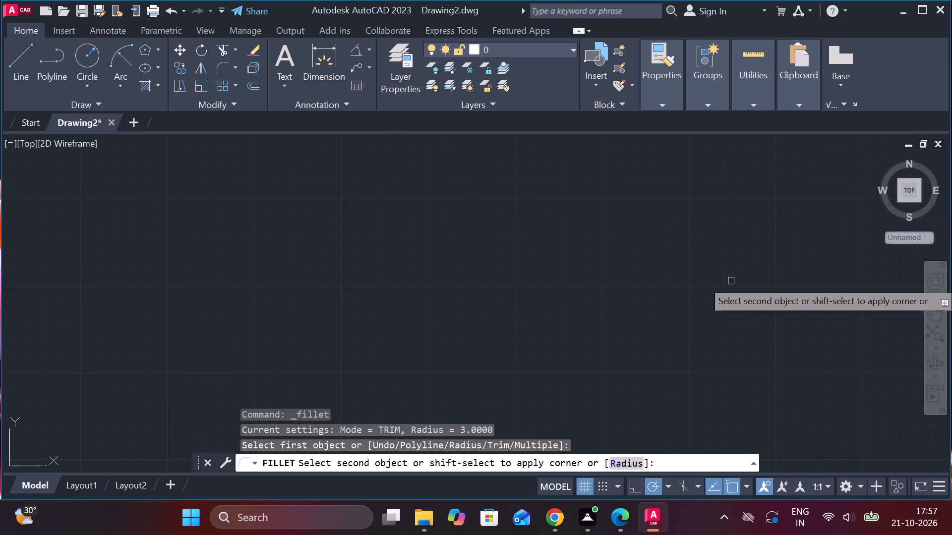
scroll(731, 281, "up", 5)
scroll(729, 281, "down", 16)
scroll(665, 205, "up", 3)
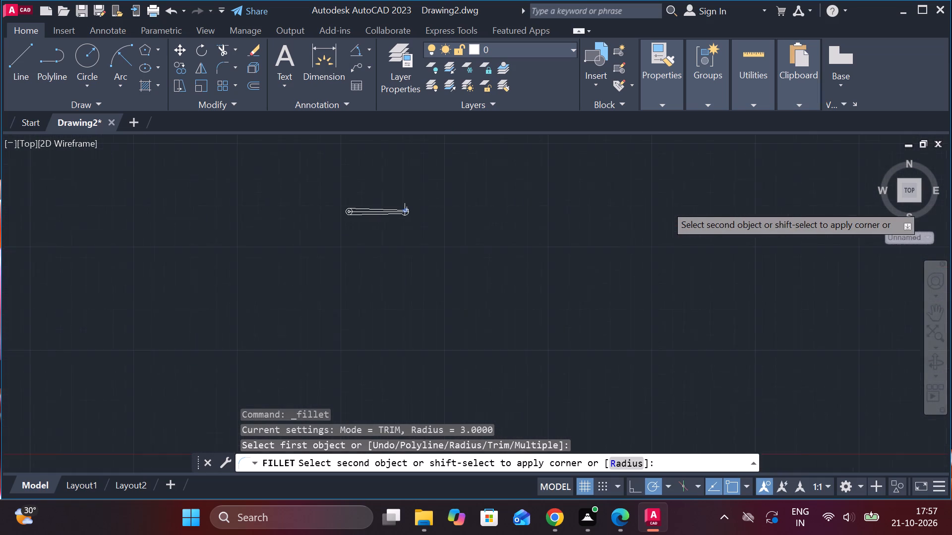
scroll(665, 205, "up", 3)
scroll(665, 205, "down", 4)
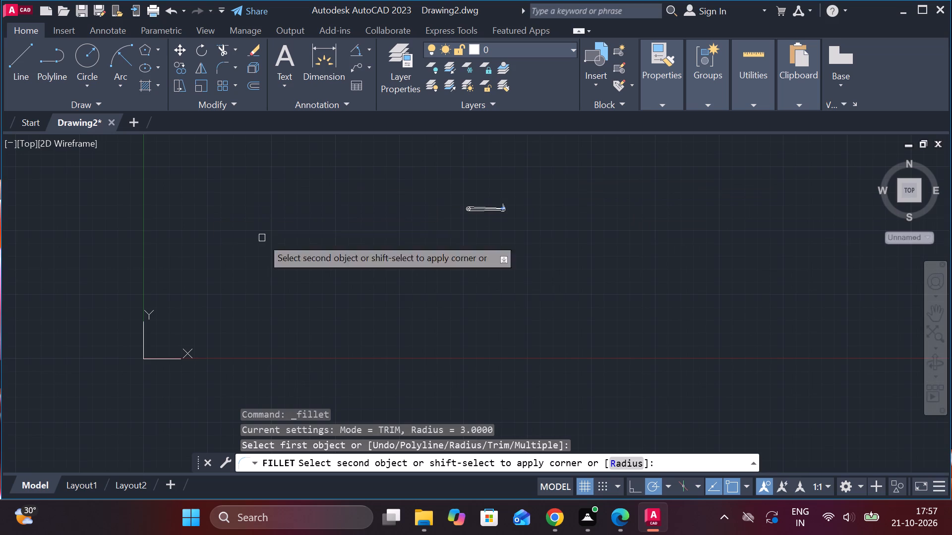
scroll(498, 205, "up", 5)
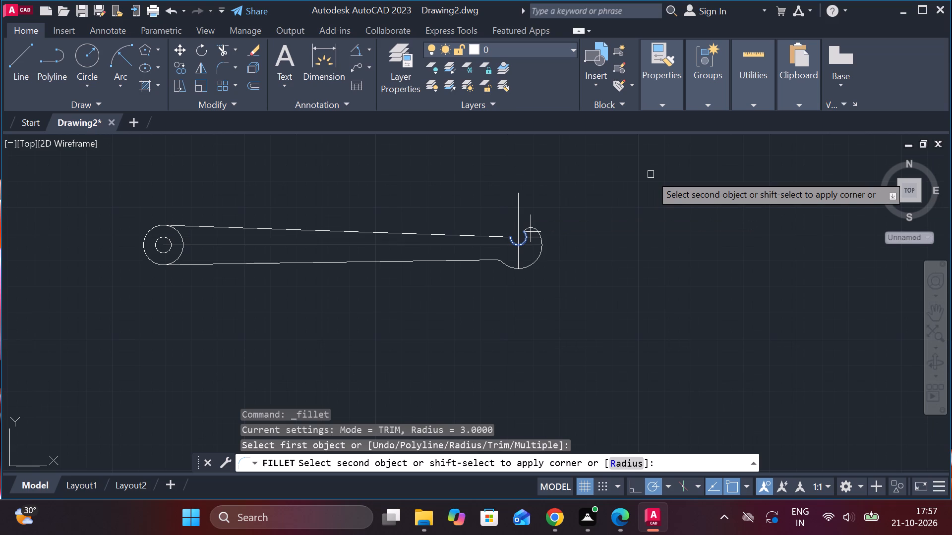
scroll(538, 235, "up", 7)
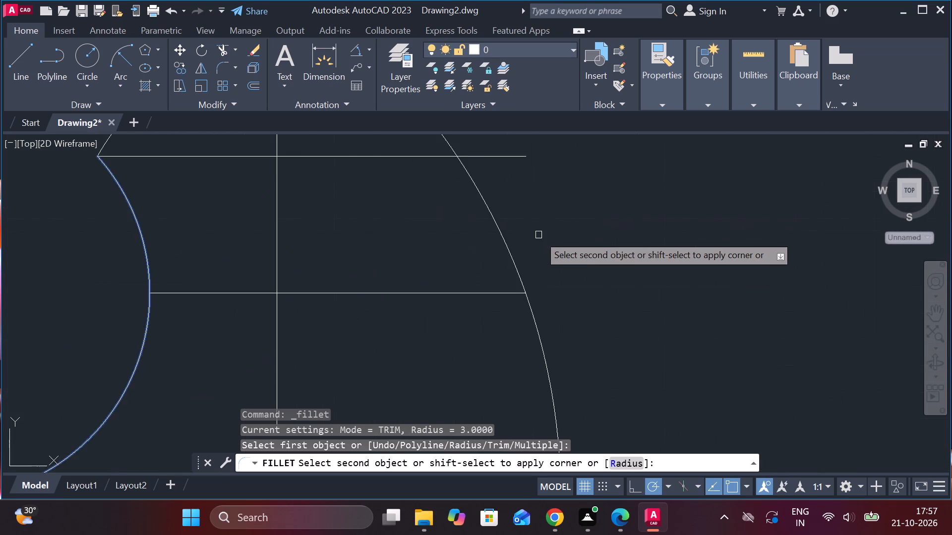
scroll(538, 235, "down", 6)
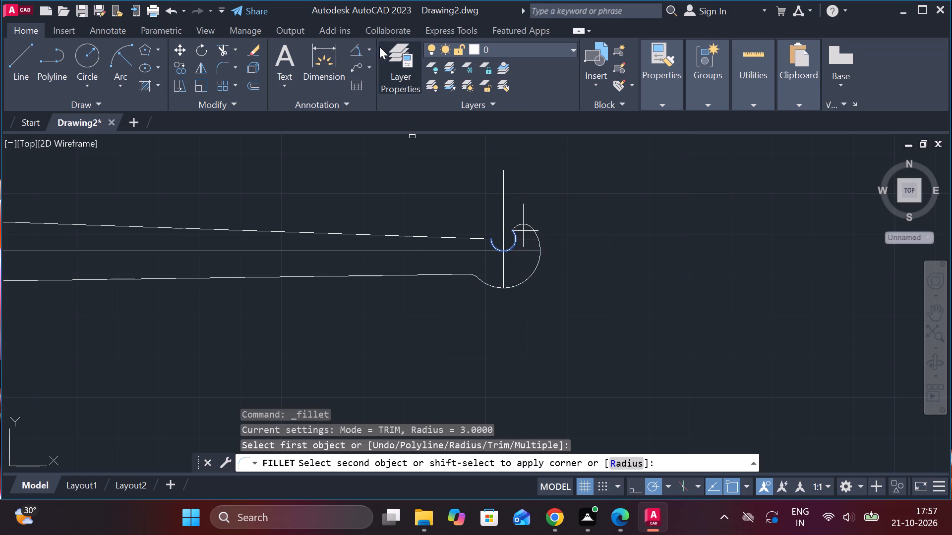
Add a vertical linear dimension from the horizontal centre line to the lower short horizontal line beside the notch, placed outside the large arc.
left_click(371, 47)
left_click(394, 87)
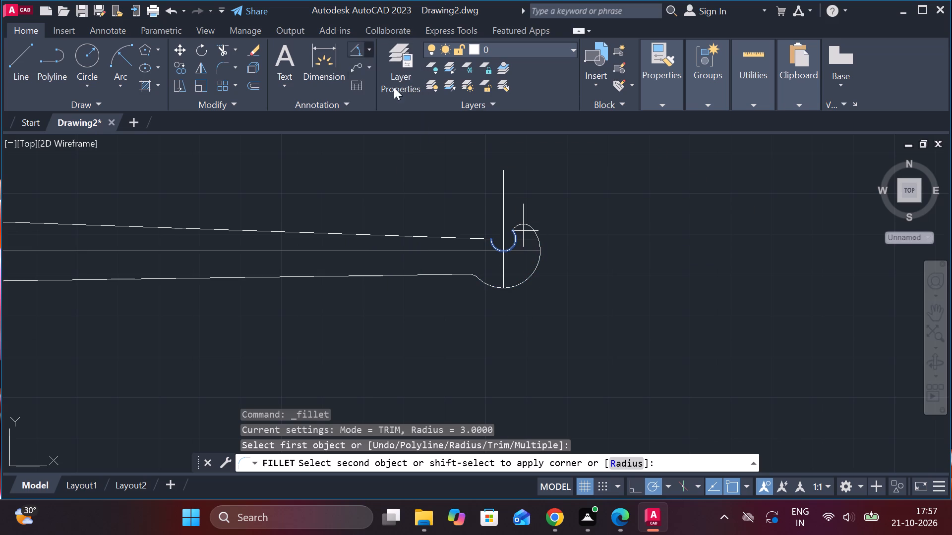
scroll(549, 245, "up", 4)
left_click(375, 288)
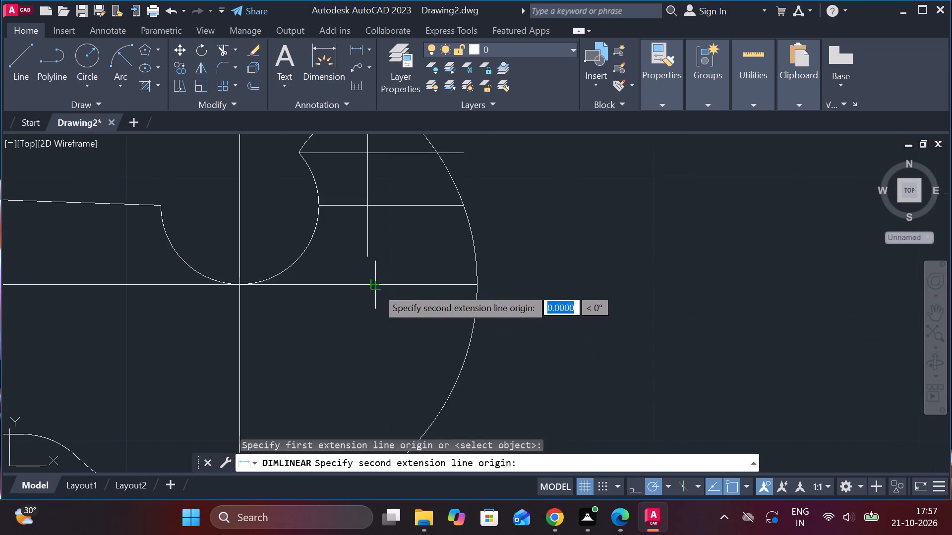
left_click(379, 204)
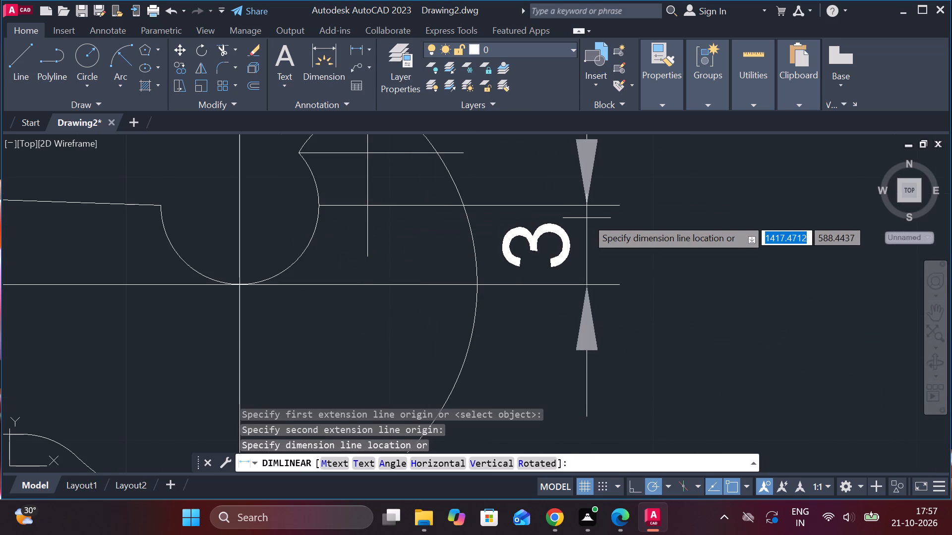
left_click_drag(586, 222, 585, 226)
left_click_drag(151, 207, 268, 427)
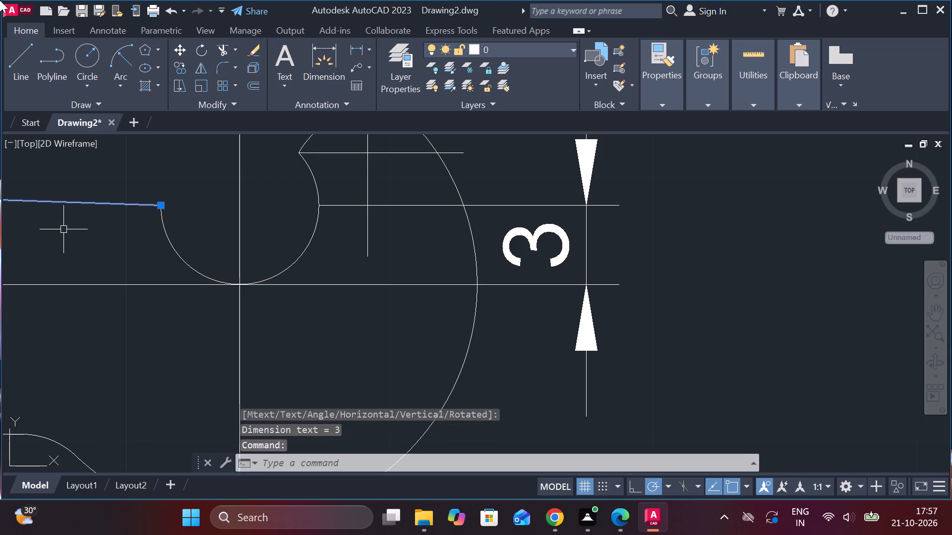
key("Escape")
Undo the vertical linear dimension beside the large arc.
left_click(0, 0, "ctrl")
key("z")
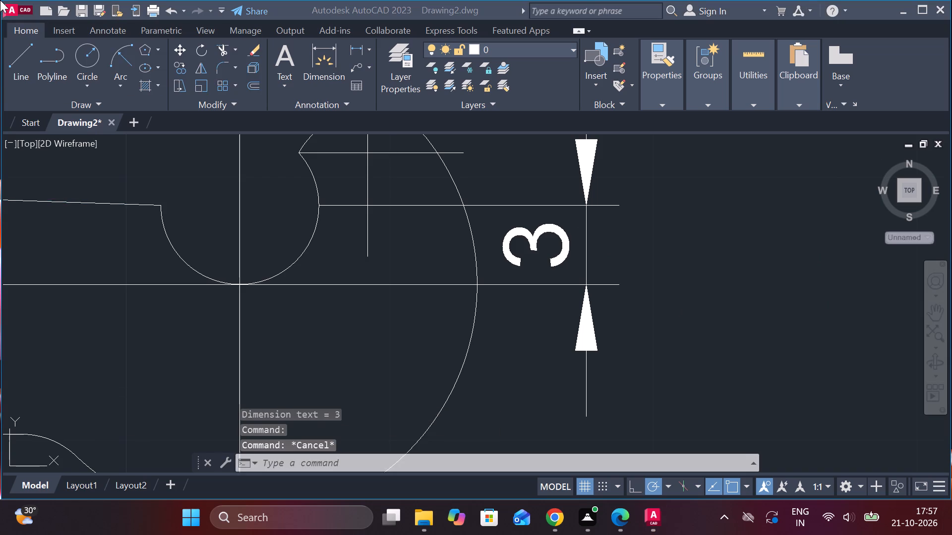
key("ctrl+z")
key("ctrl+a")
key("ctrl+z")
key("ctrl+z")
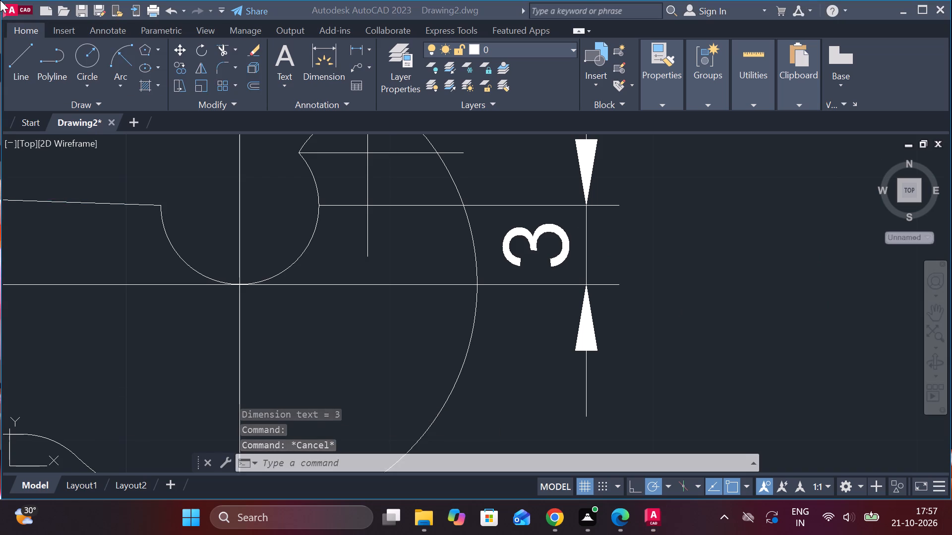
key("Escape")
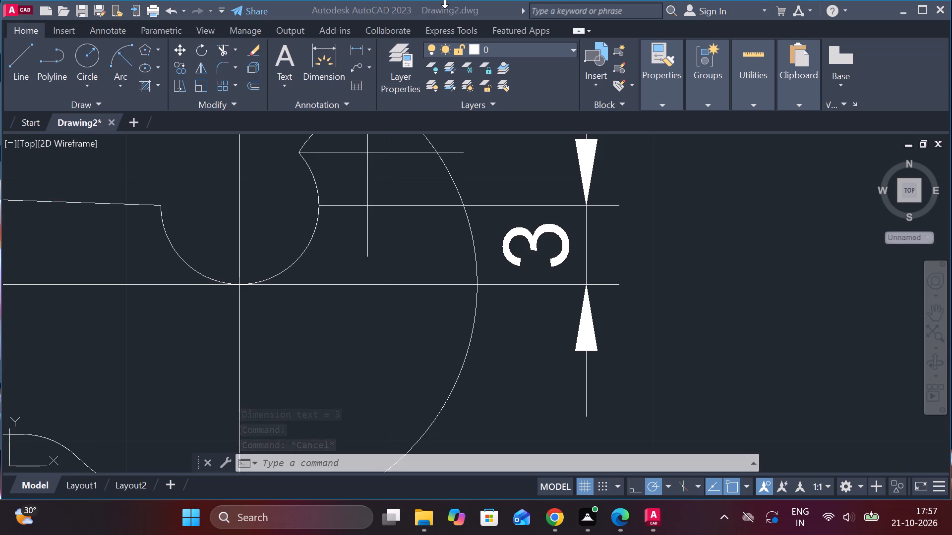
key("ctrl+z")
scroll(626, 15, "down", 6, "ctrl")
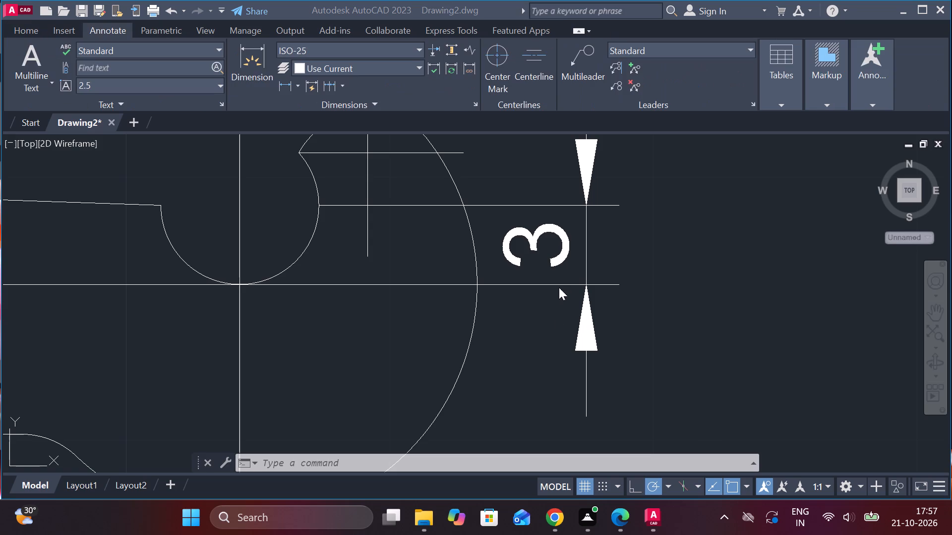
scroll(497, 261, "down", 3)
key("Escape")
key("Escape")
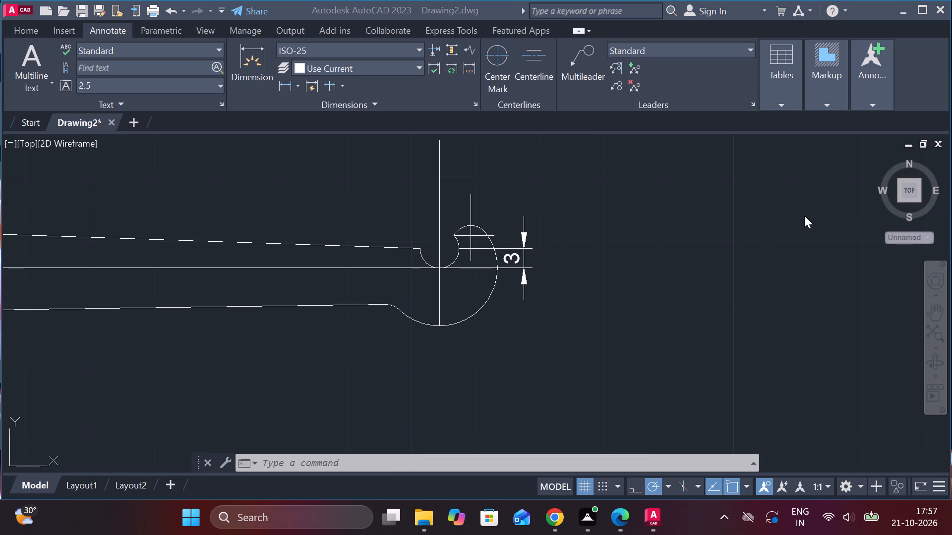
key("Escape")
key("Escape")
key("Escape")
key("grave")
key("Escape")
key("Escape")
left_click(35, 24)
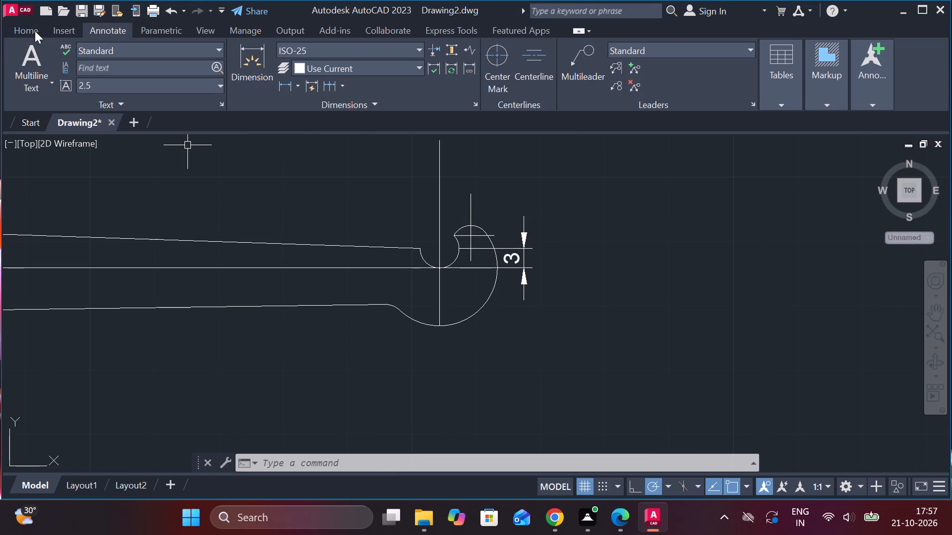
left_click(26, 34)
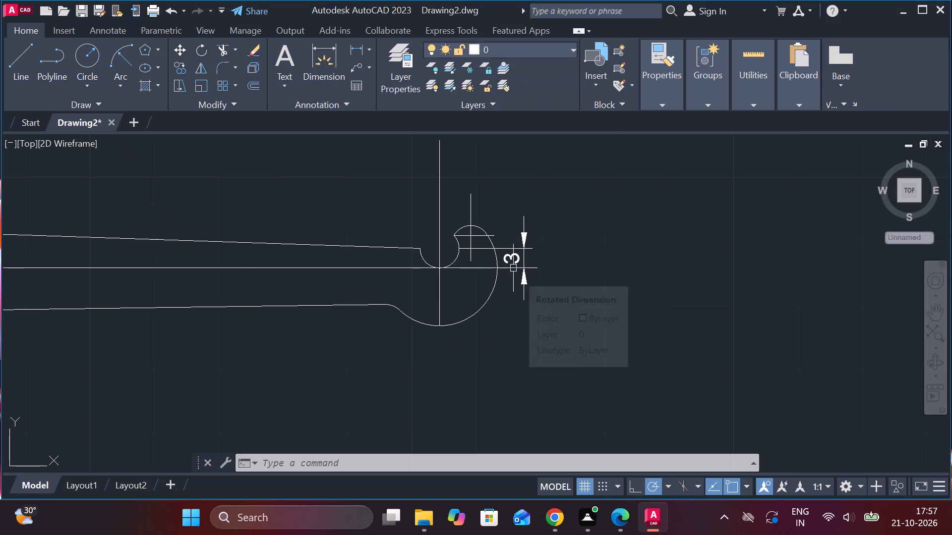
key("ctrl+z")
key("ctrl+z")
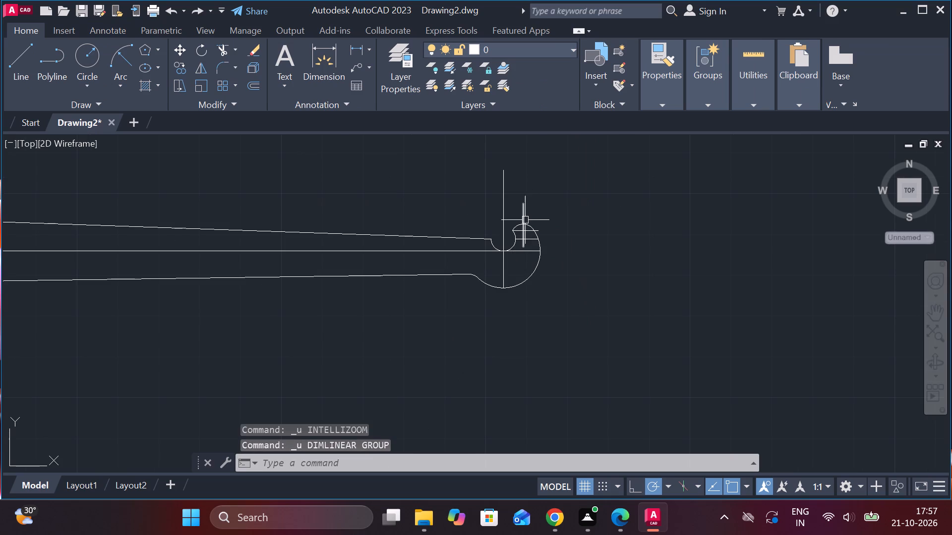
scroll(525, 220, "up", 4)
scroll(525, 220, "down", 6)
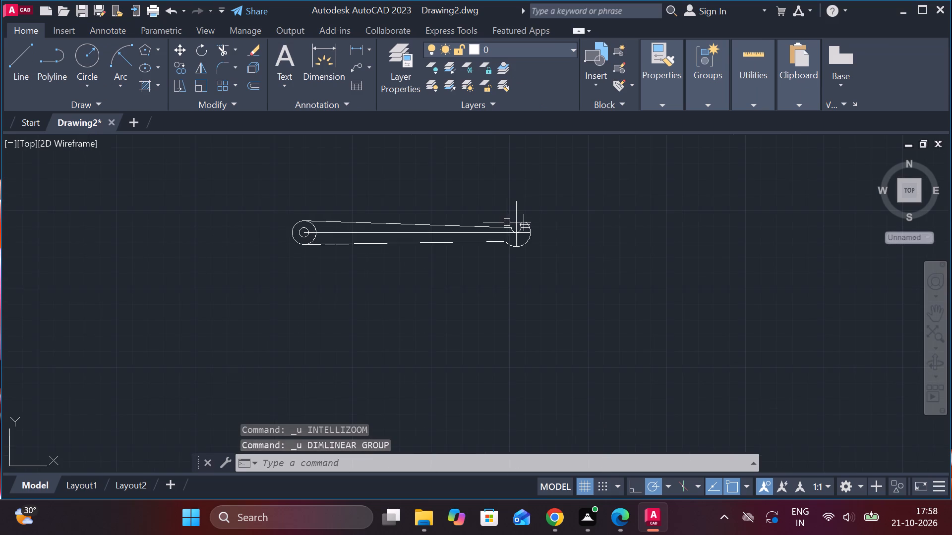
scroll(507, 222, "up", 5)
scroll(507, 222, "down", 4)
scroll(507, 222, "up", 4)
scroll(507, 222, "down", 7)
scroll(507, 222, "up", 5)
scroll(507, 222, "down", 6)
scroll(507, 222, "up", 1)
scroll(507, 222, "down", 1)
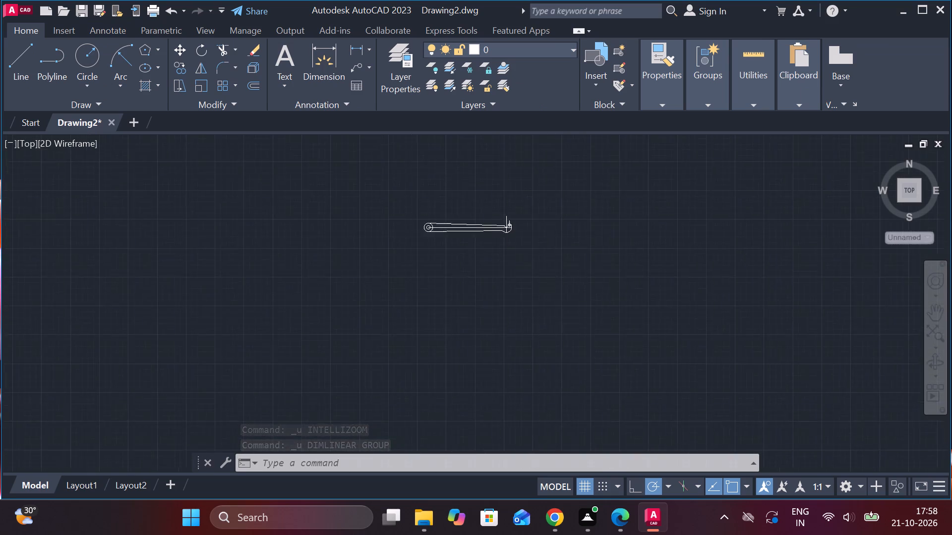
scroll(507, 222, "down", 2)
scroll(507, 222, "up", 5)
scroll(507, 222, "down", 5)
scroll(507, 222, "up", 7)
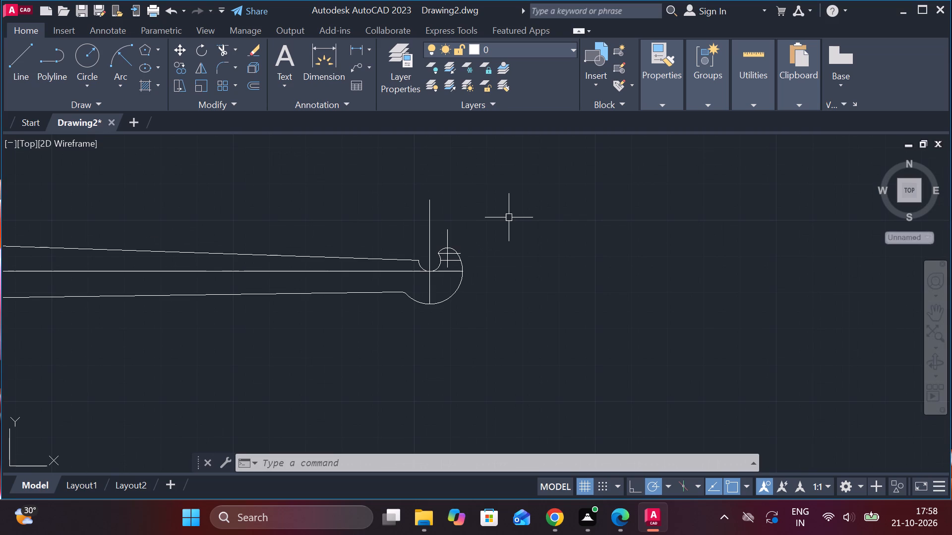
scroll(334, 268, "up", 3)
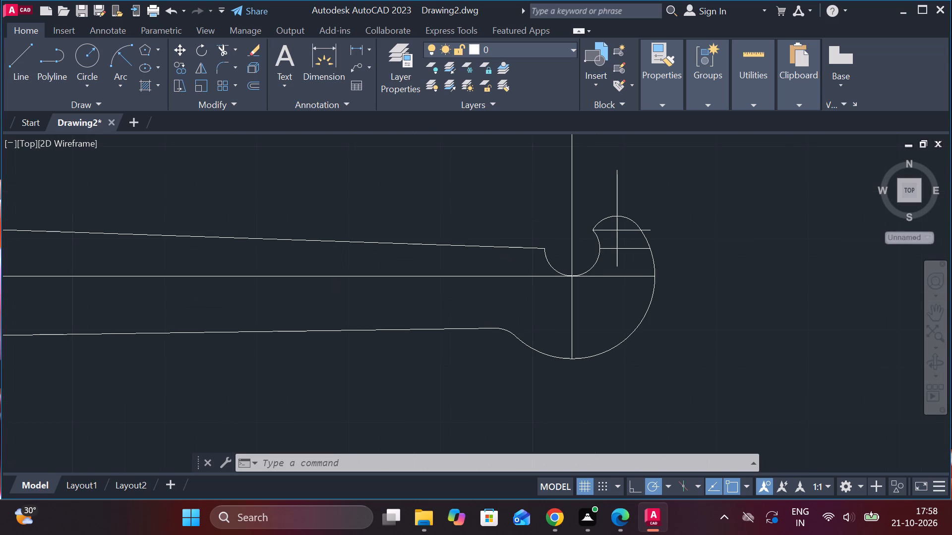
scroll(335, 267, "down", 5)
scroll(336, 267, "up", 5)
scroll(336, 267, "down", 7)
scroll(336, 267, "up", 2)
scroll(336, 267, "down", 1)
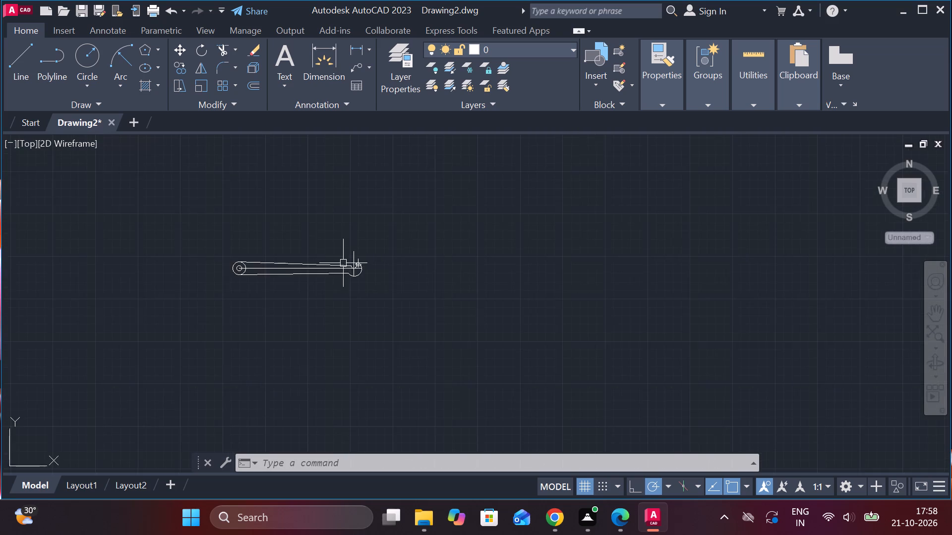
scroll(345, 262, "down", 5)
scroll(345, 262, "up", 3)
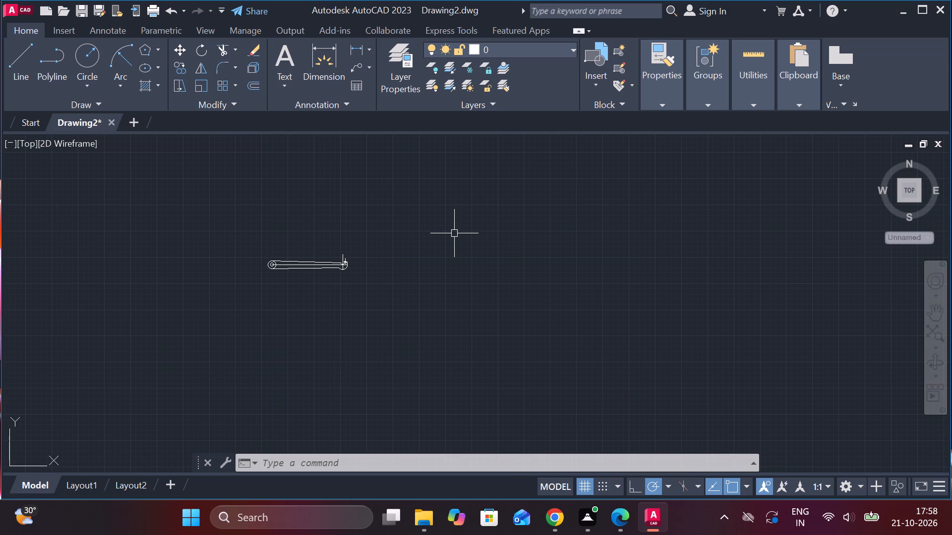
Undo the recent run of trims and fillets around the notched end of the link.
scroll(297, 256, "up", 4)
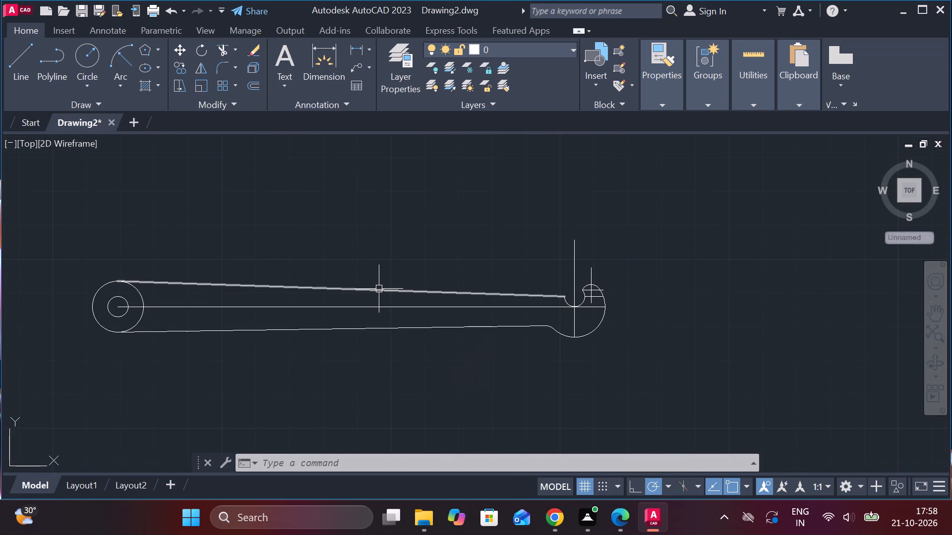
scroll(599, 295, "up", 5)
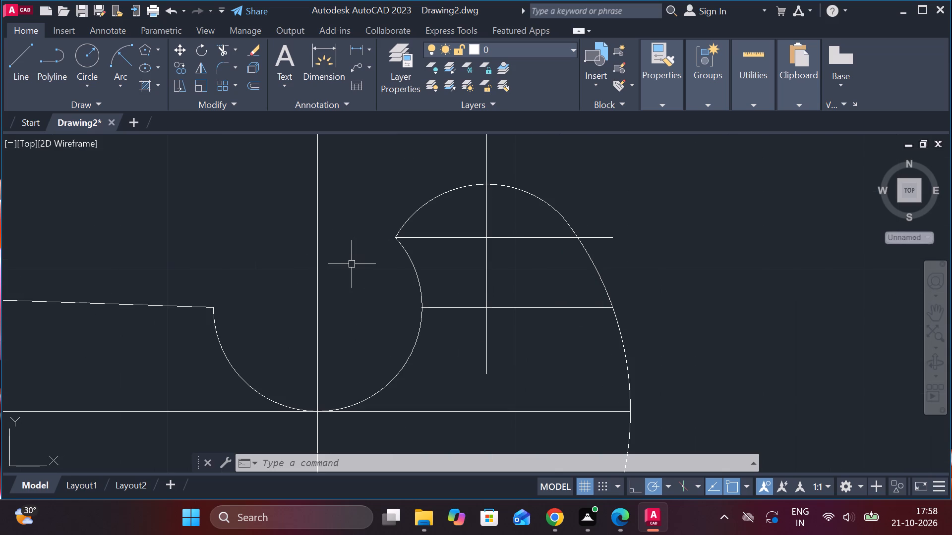
key("ctrl+z")
key("ctrl+z")
key("ctrl+z")
key("ctrl+z")
key("ctrl+z")
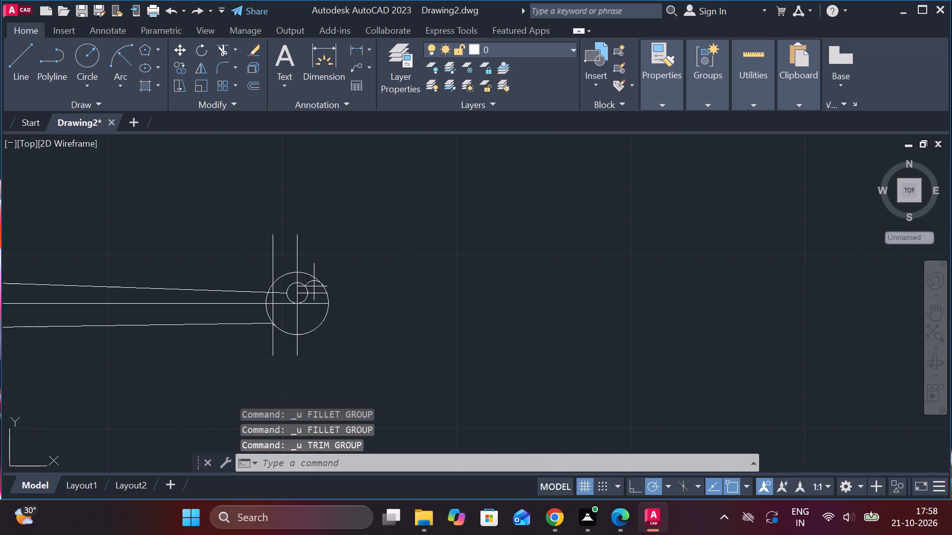
key("ctrl+z")
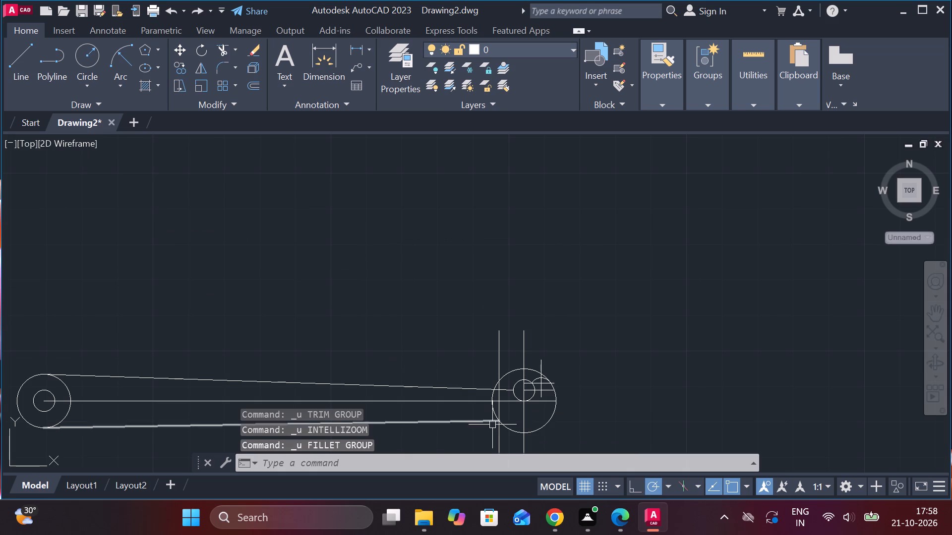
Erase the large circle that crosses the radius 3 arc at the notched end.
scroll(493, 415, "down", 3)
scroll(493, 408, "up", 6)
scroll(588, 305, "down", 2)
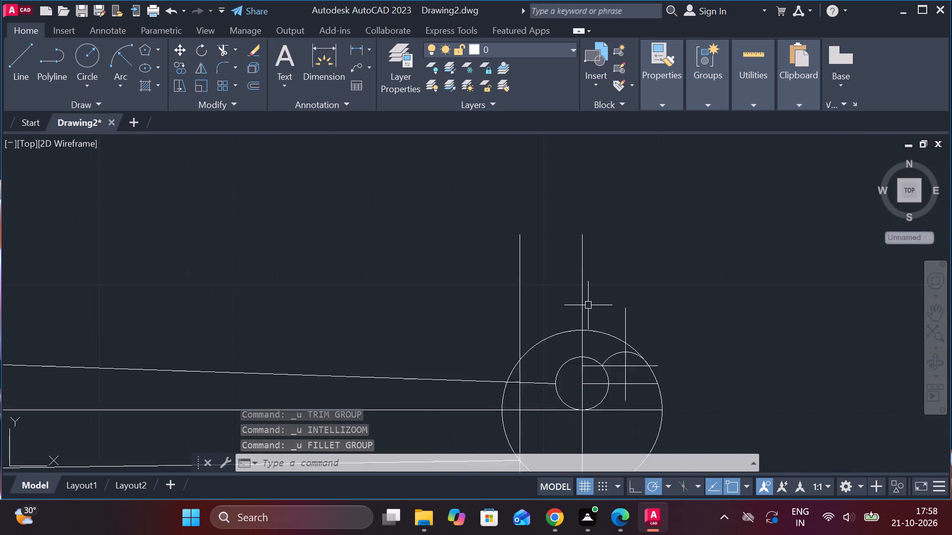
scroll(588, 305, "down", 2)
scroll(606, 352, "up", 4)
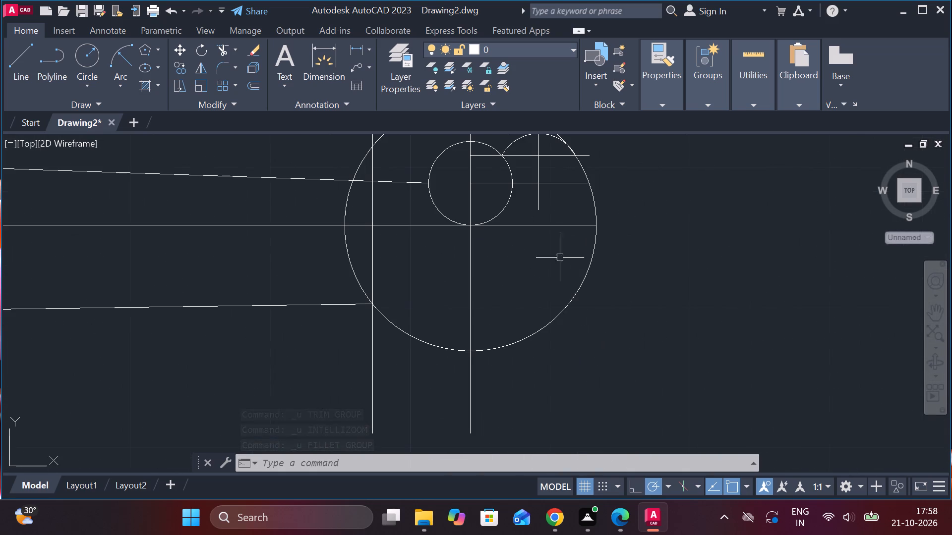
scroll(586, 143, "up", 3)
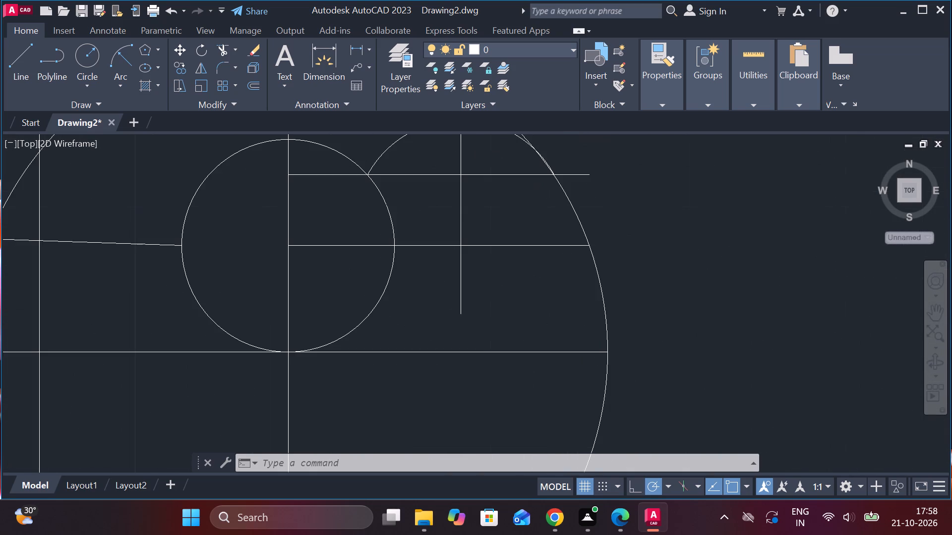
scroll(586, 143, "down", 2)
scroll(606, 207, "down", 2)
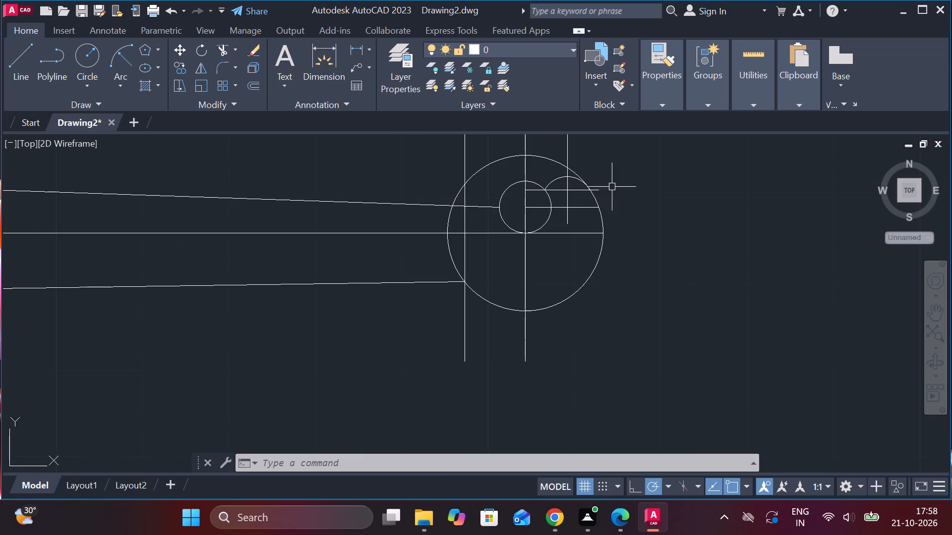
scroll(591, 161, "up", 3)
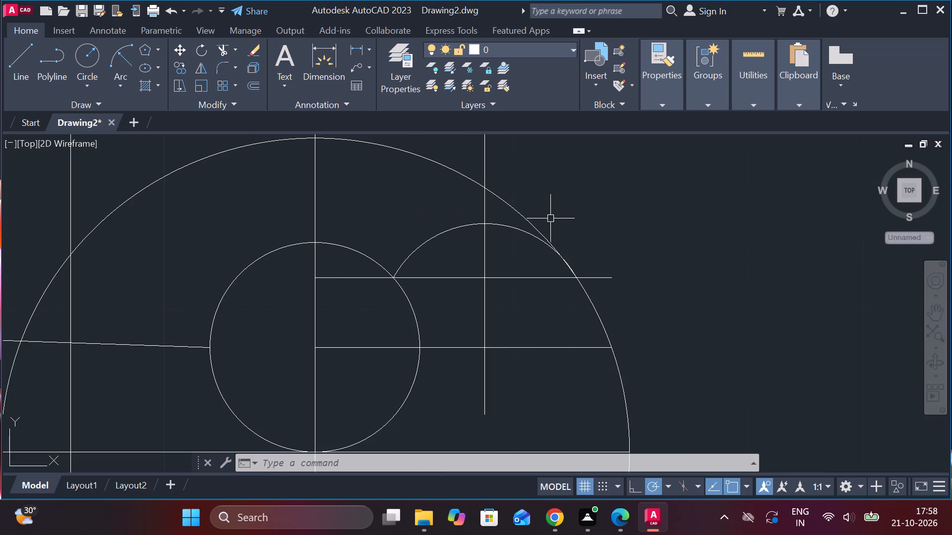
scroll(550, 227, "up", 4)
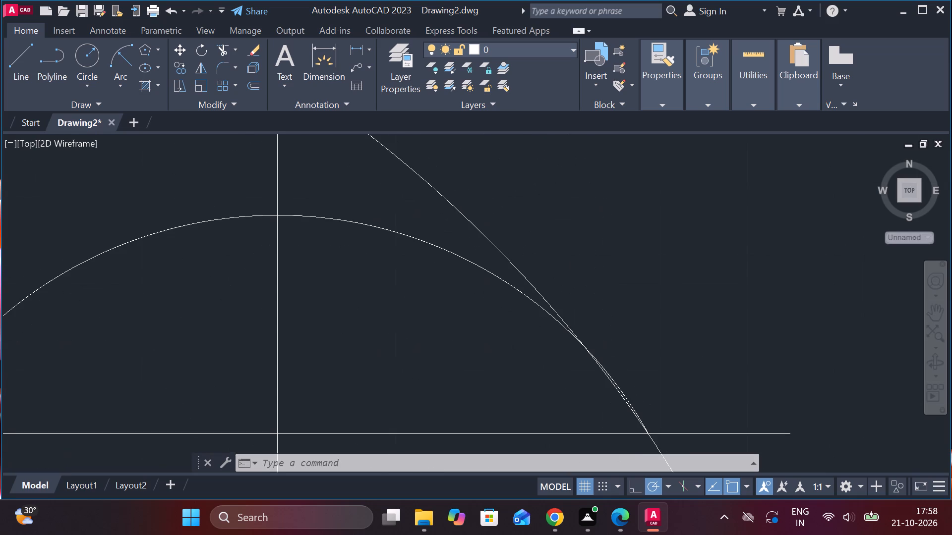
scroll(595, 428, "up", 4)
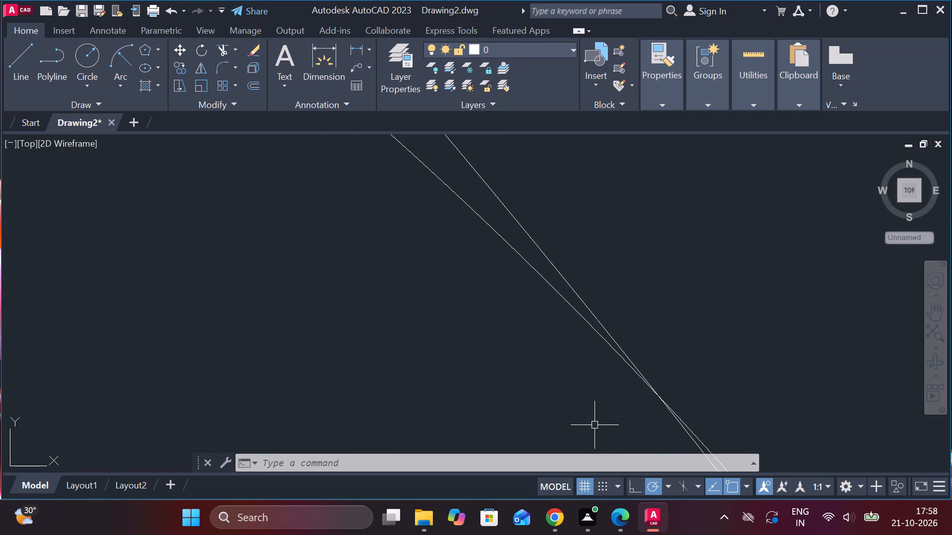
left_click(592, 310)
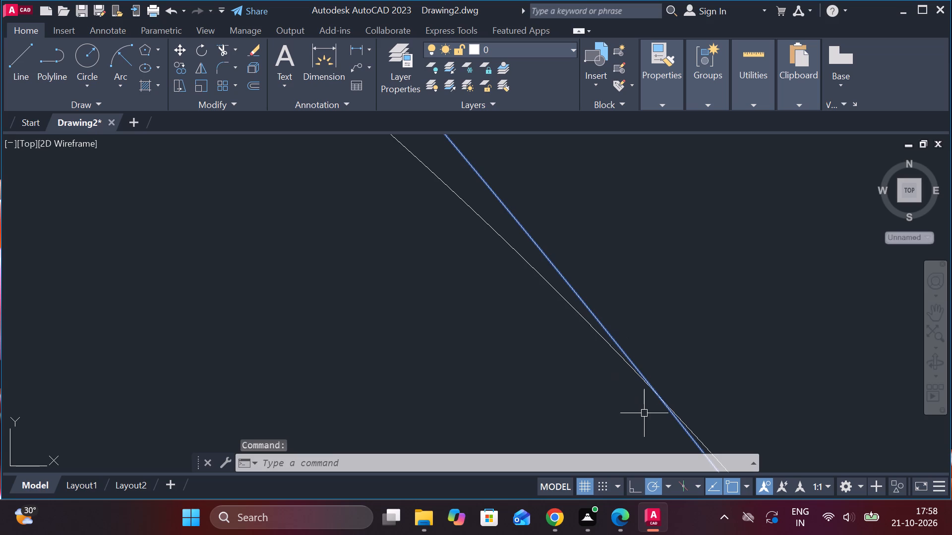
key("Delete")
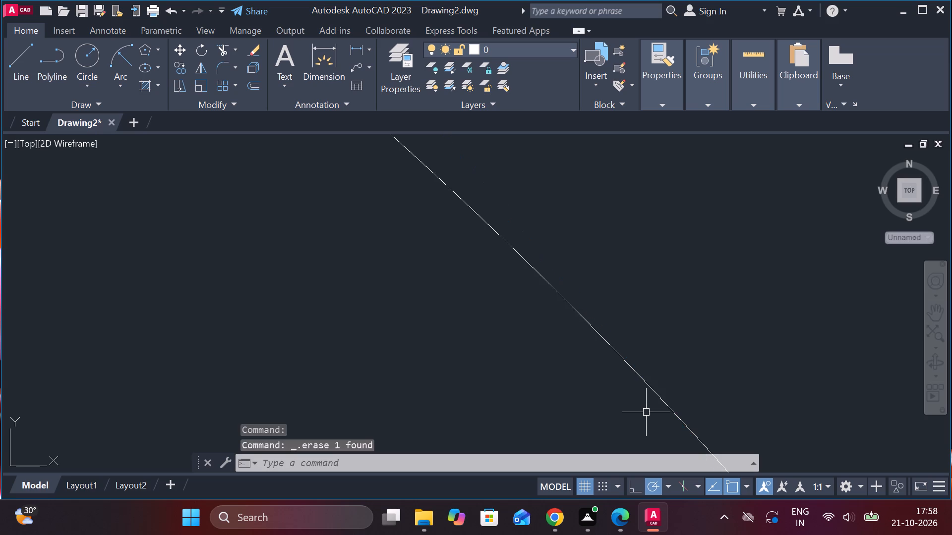
Examine the radius 3 arc's outer end at the upper short horizontal line, and the overall link outline.
scroll(646, 412, "down", 10)
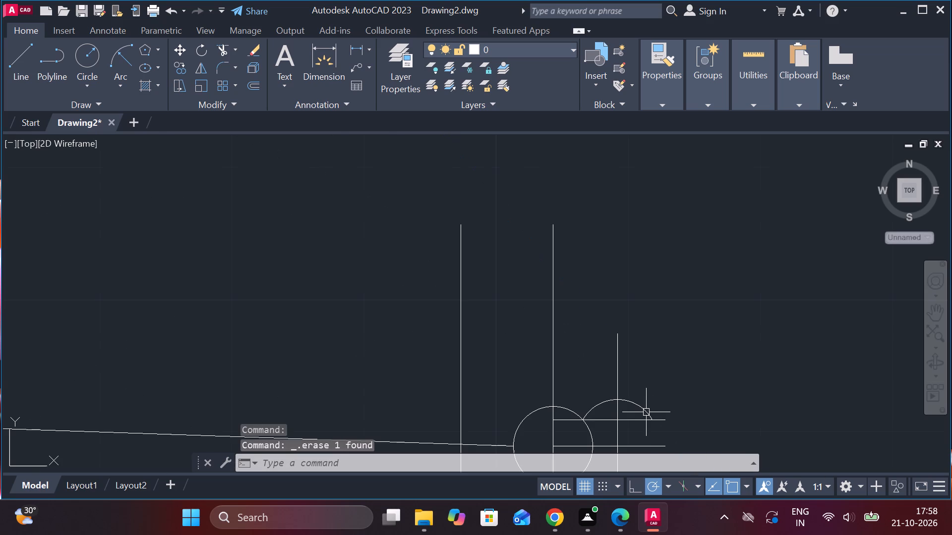
scroll(654, 406, "up", 7)
scroll(654, 406, "down", 5)
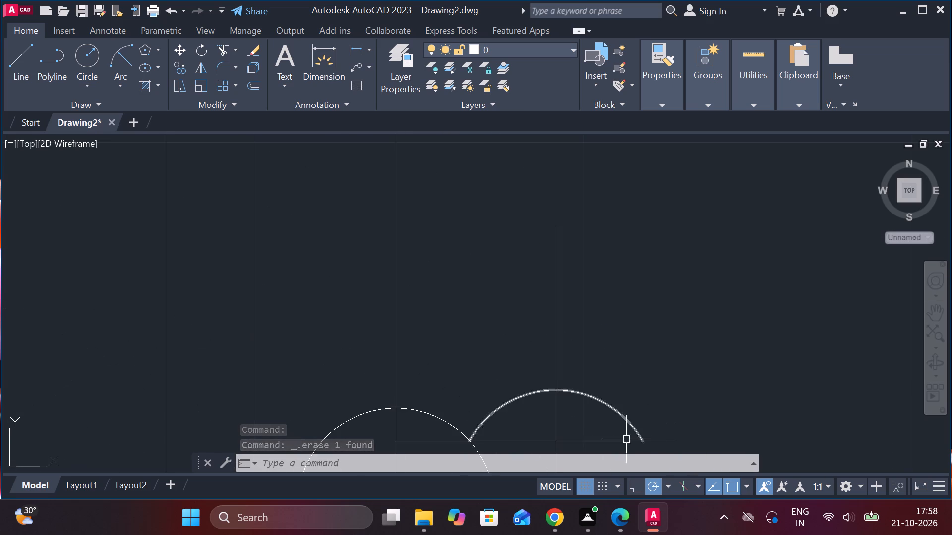
scroll(591, 440, "up", 3)
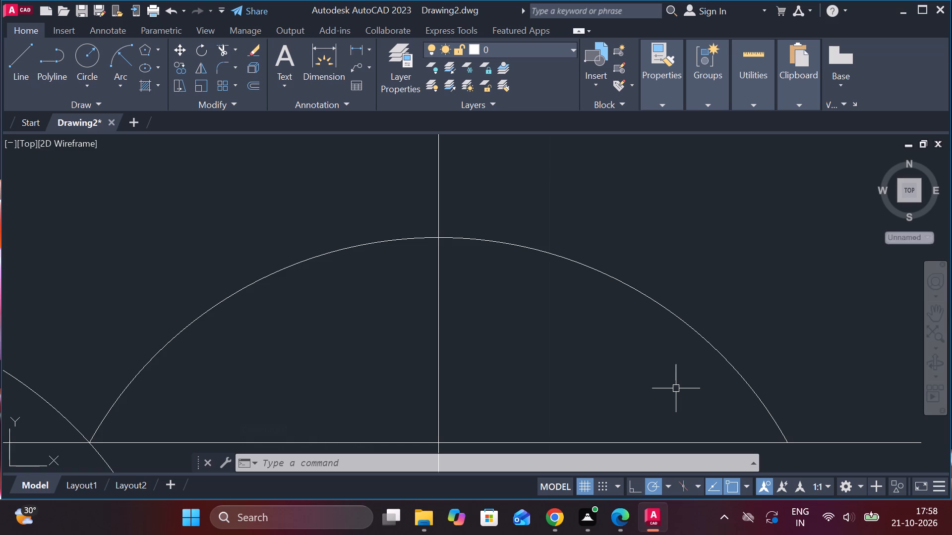
scroll(676, 388, "up", 2)
scroll(676, 388, "down", 6)
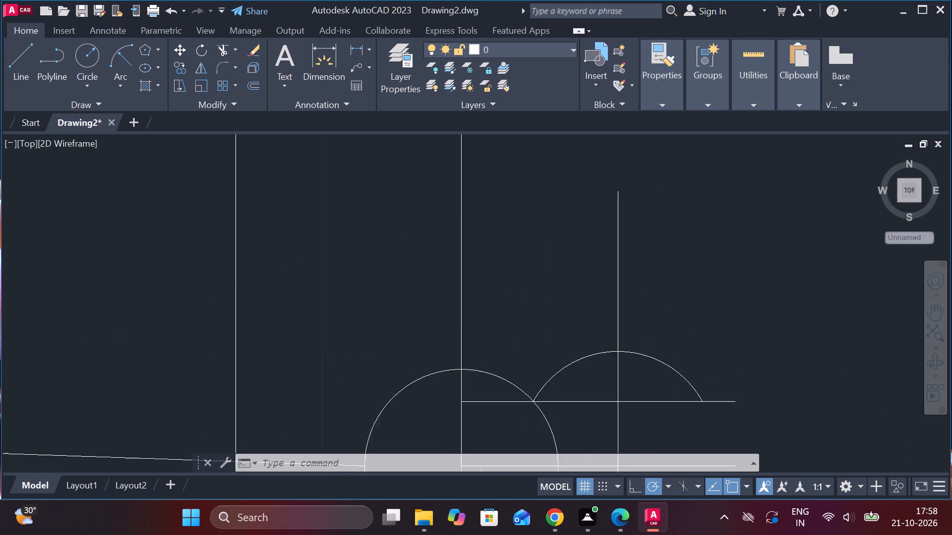
scroll(676, 388, "down", 2)
scroll(680, 388, "up", 7)
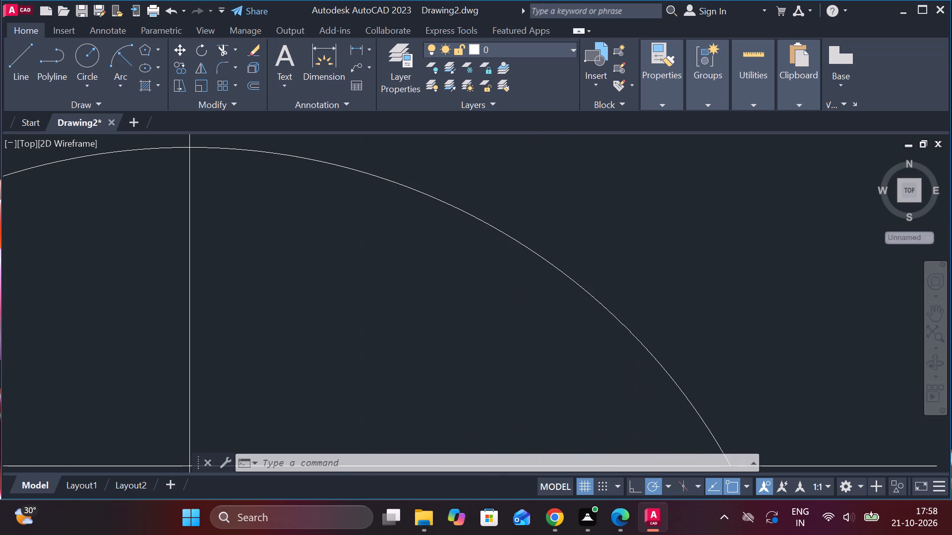
scroll(680, 388, "up", 6)
scroll(680, 388, "down", 12)
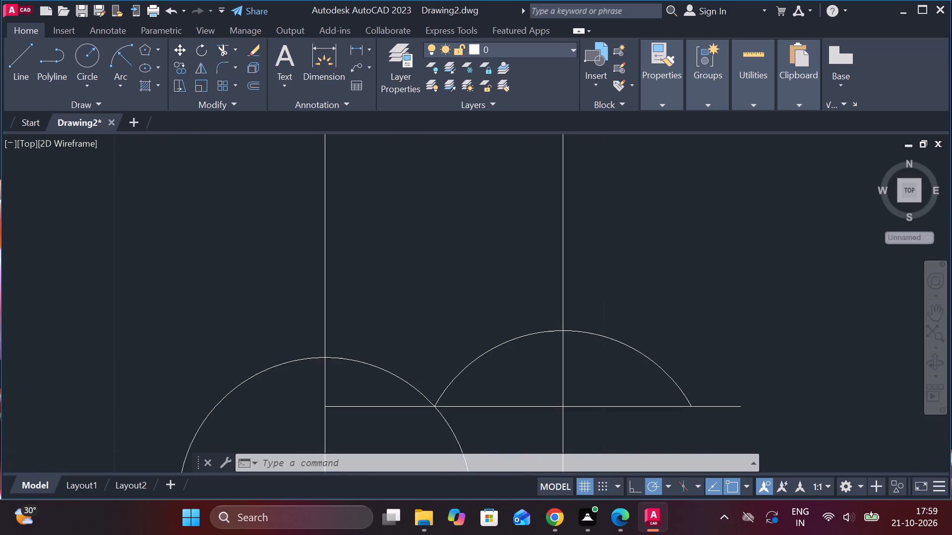
scroll(698, 409, "up", 5)
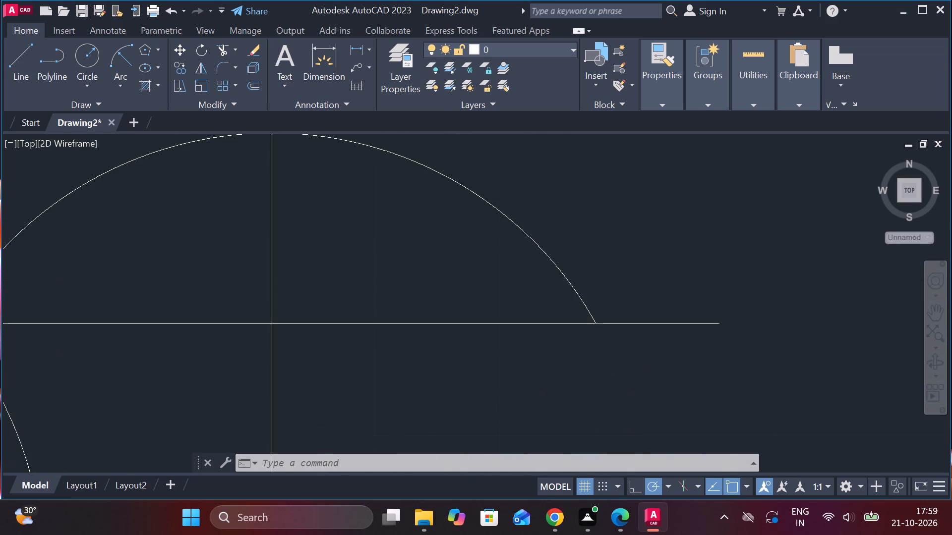
scroll(514, 222, "up", 3)
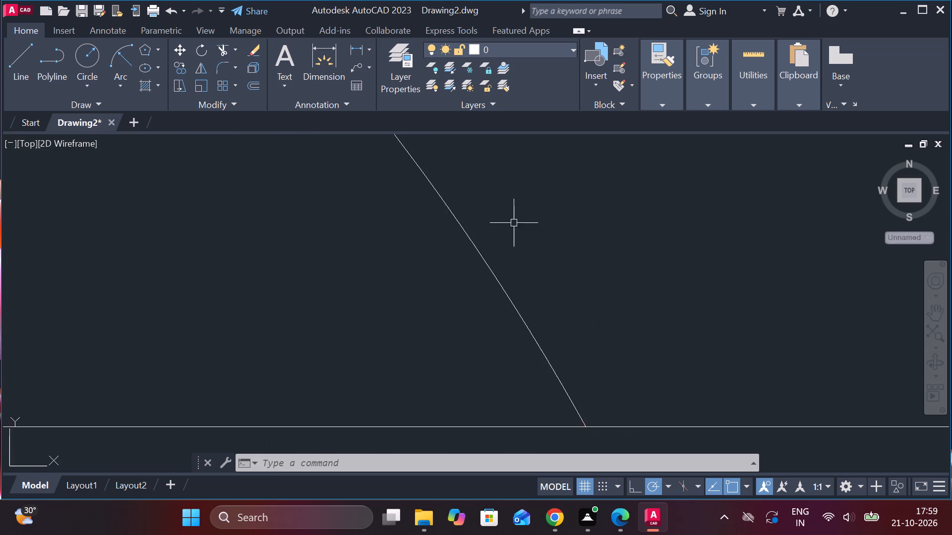
scroll(514, 236, "down", 6)
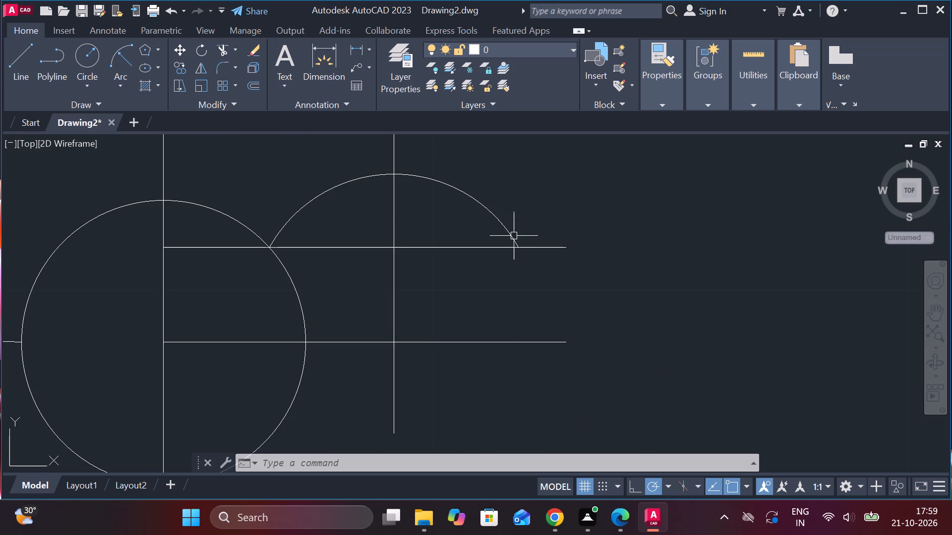
scroll(490, 217, "up", 5)
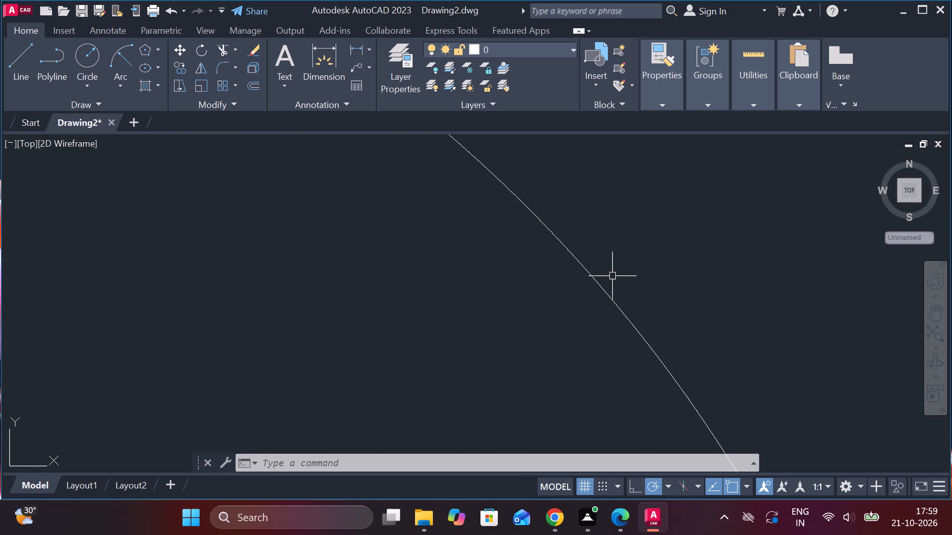
scroll(609, 282, "up", 6)
scroll(430, 370, "up", 1)
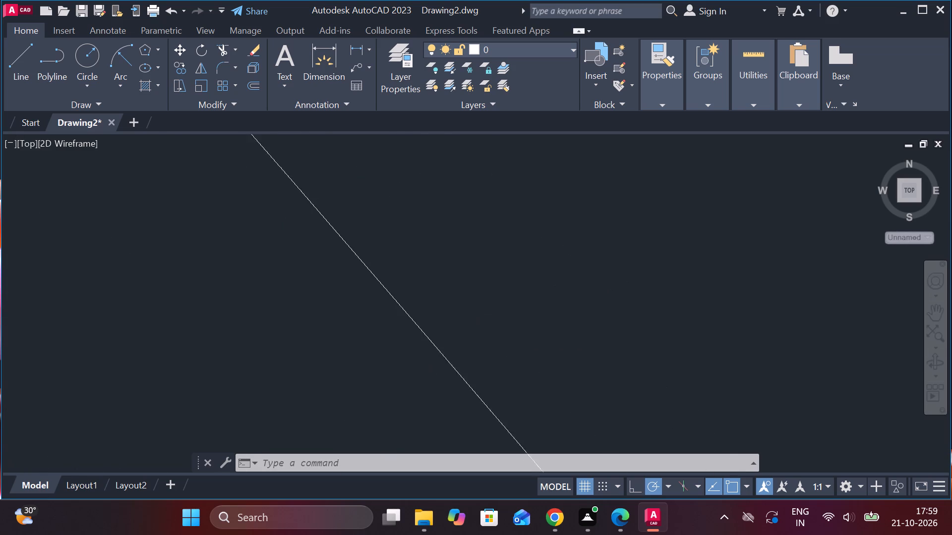
scroll(430, 370, "up", 5)
scroll(430, 370, "down", 9)
scroll(451, 372, "down", 13)
scroll(550, 355, "up", 1)
scroll(549, 357, "down", 4)
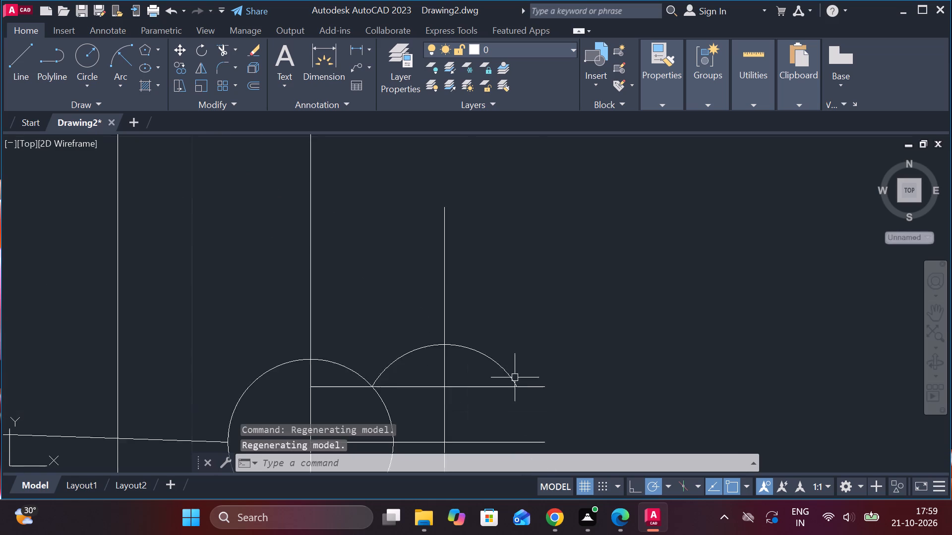
scroll(542, 379, "down", 16)
scroll(347, 335, "down", 1)
scroll(392, 376, "up", 6)
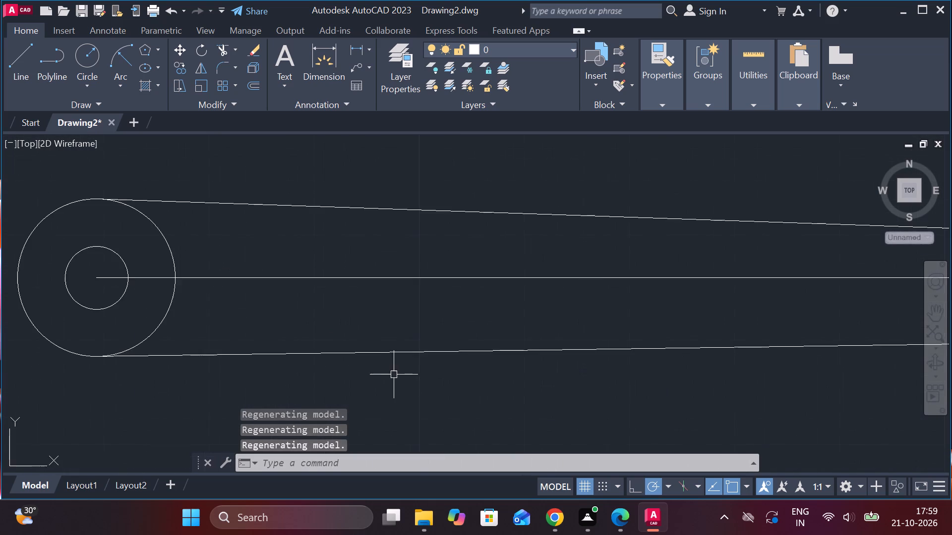
scroll(395, 373, "down", 7)
scroll(448, 395, "up", 6)
scroll(448, 395, "down", 3)
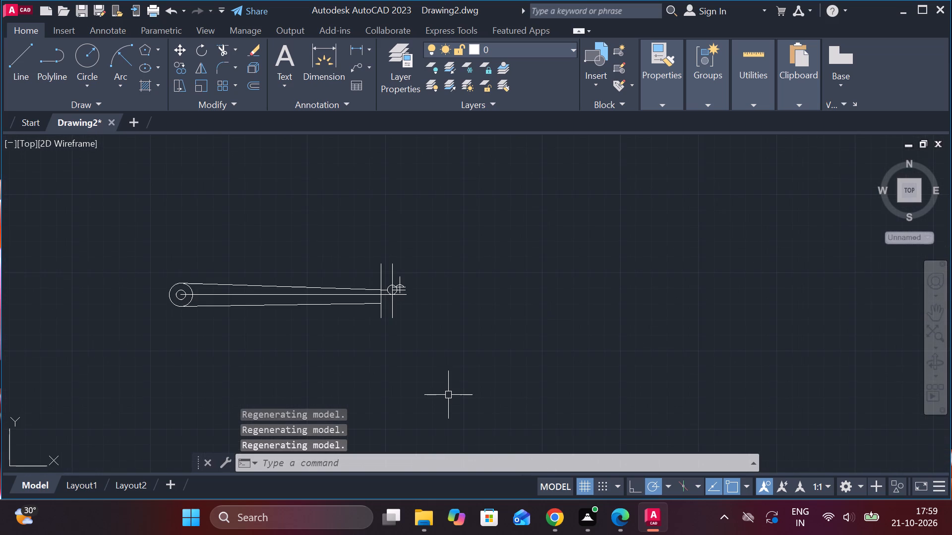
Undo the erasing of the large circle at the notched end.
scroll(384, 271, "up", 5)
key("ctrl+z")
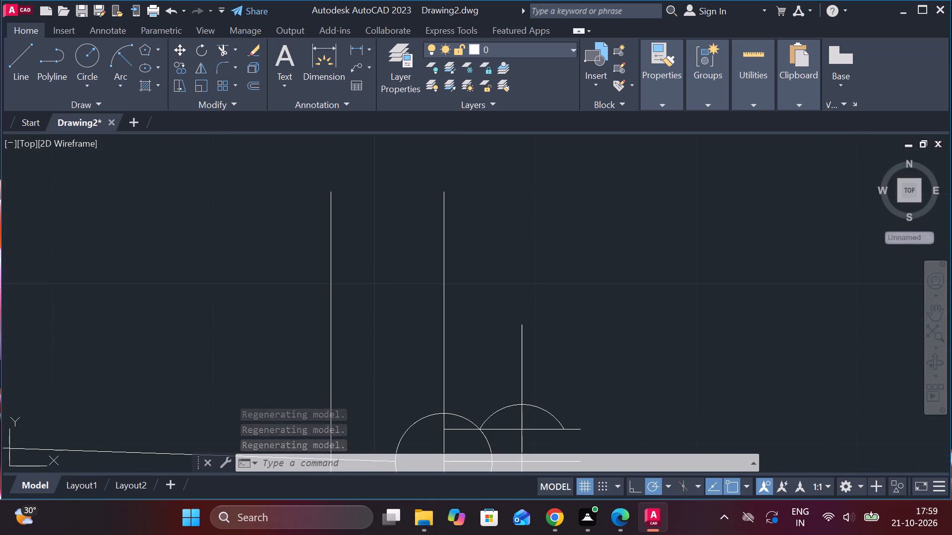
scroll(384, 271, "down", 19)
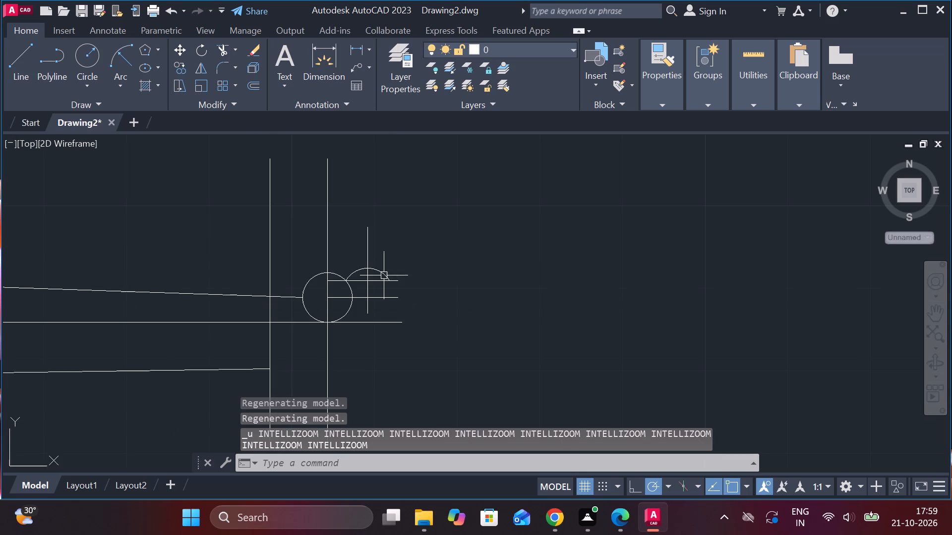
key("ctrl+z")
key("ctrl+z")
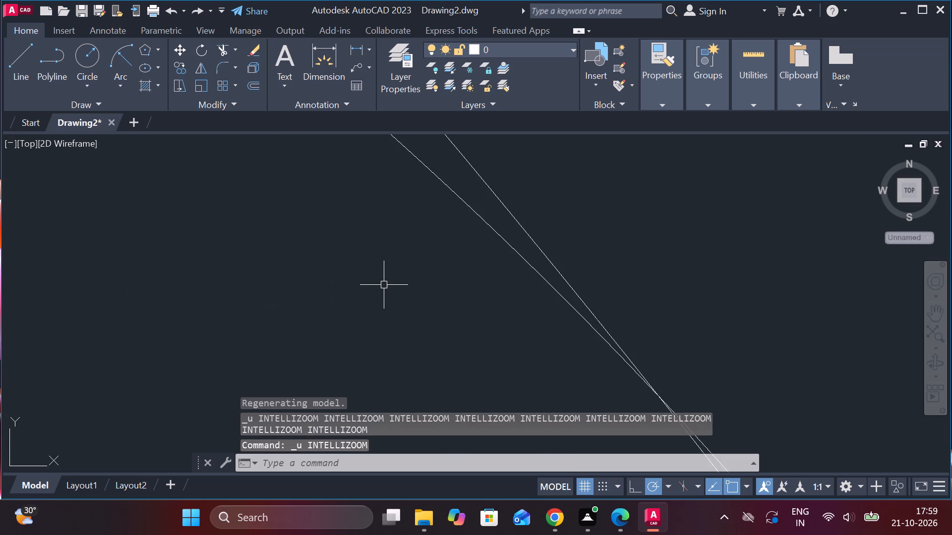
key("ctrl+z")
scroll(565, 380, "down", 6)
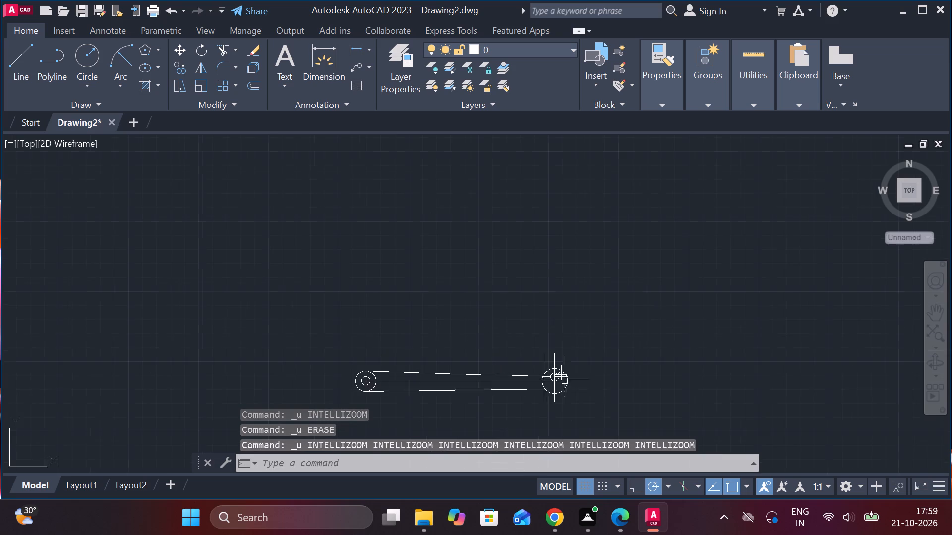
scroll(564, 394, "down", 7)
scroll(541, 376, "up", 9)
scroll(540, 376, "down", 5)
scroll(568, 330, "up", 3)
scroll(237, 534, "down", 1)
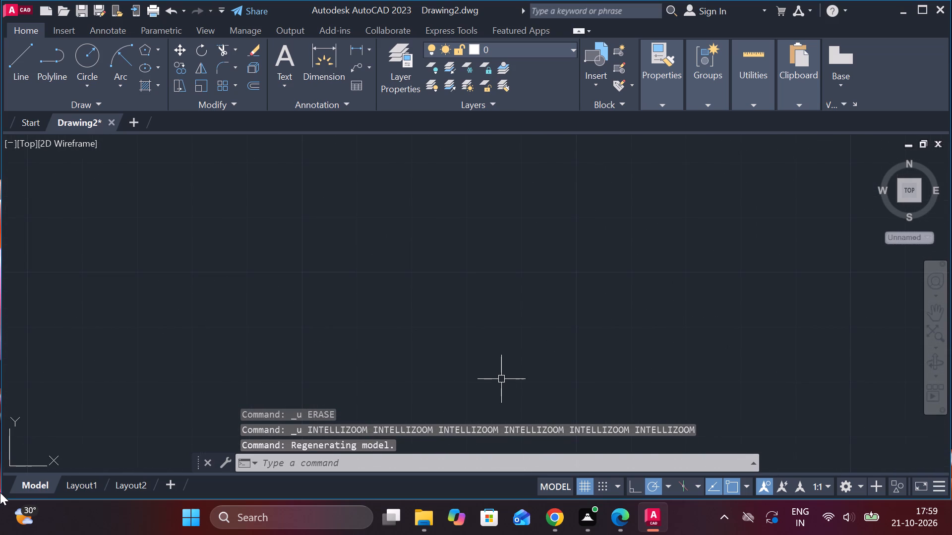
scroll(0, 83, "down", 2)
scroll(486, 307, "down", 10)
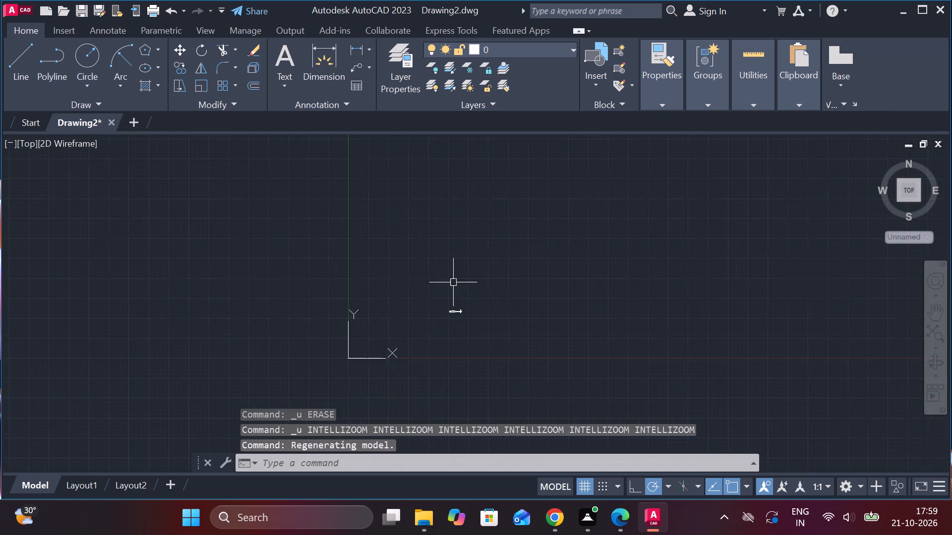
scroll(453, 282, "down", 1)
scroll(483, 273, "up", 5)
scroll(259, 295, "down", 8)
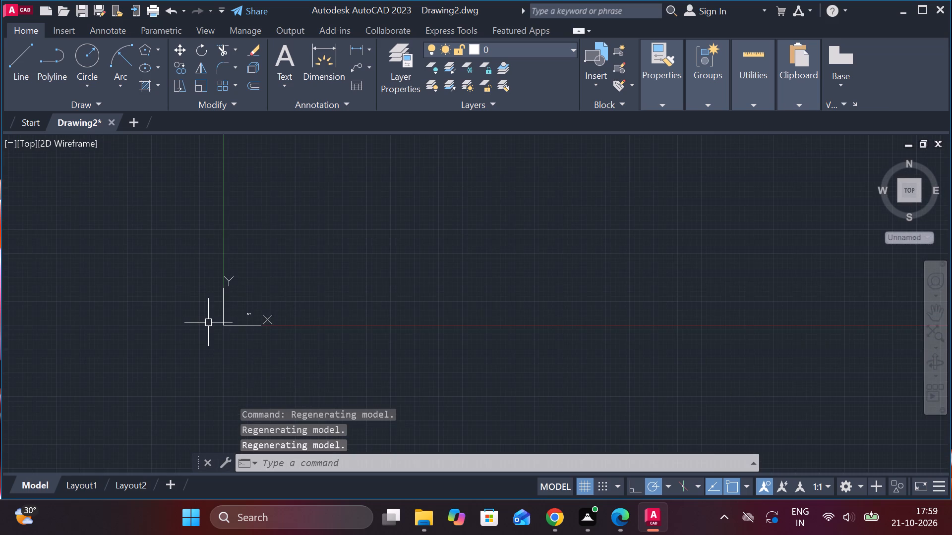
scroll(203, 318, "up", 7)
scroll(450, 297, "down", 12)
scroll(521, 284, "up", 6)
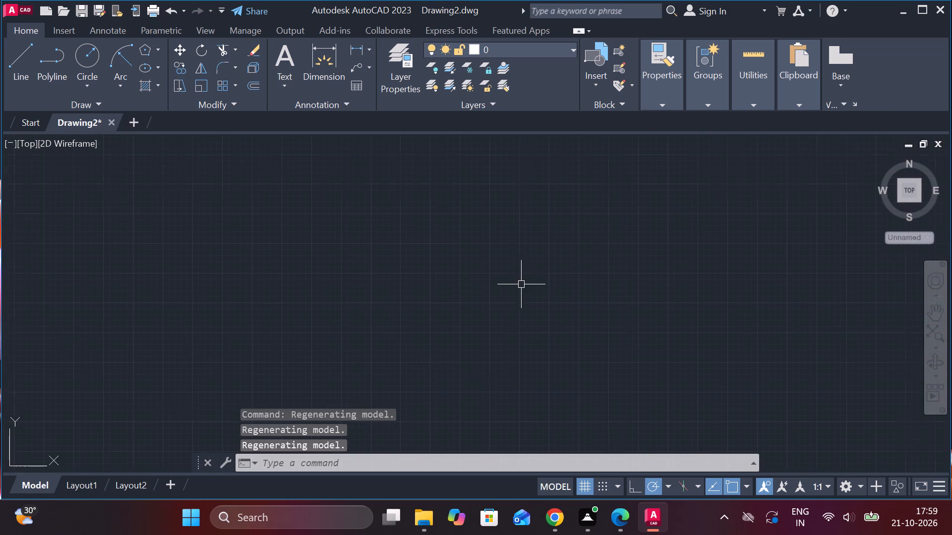
Erase the entire link figure, including its circles, tapered lines and construction lines.
scroll(343, 304, "down", 16)
scroll(346, 310, "up", 6)
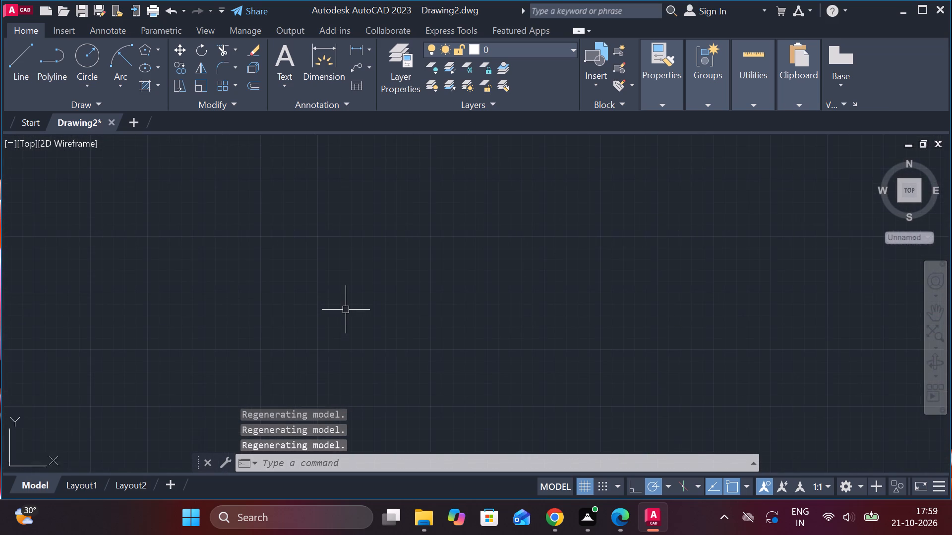
scroll(346, 310, "up", 2)
scroll(65, 383, "down", 13)
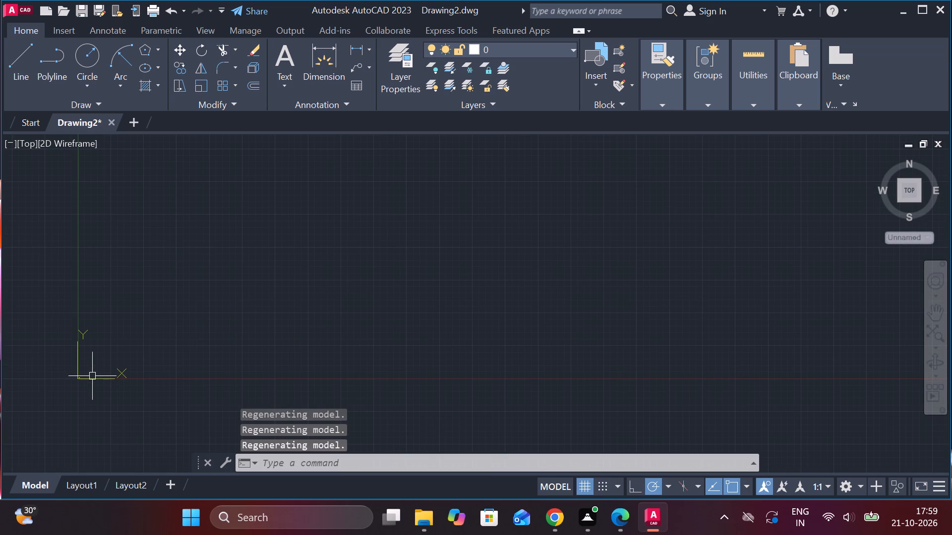
scroll(92, 377, "up", 6)
scroll(92, 377, "down", 3)
scroll(305, 350, "down", 6)
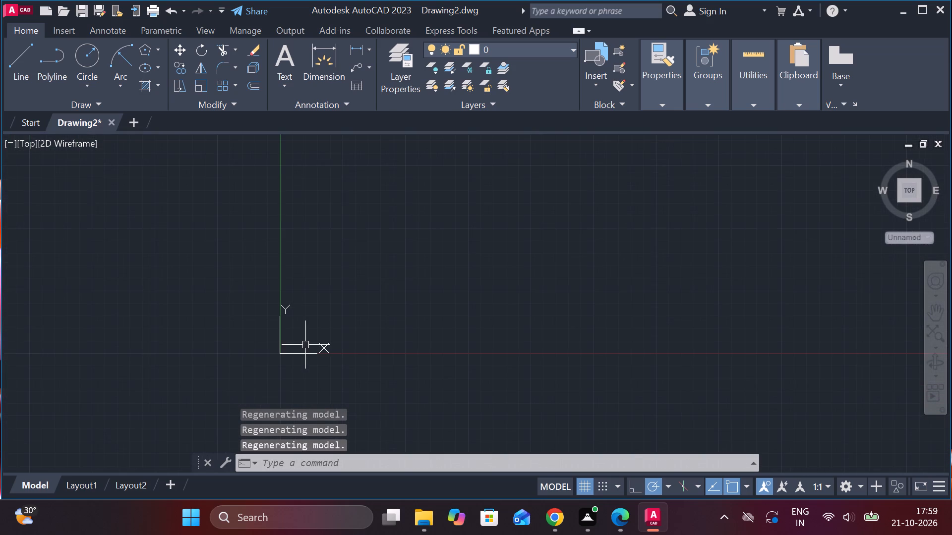
scroll(281, 357, "up", 6)
scroll(266, 291, "up", 1)
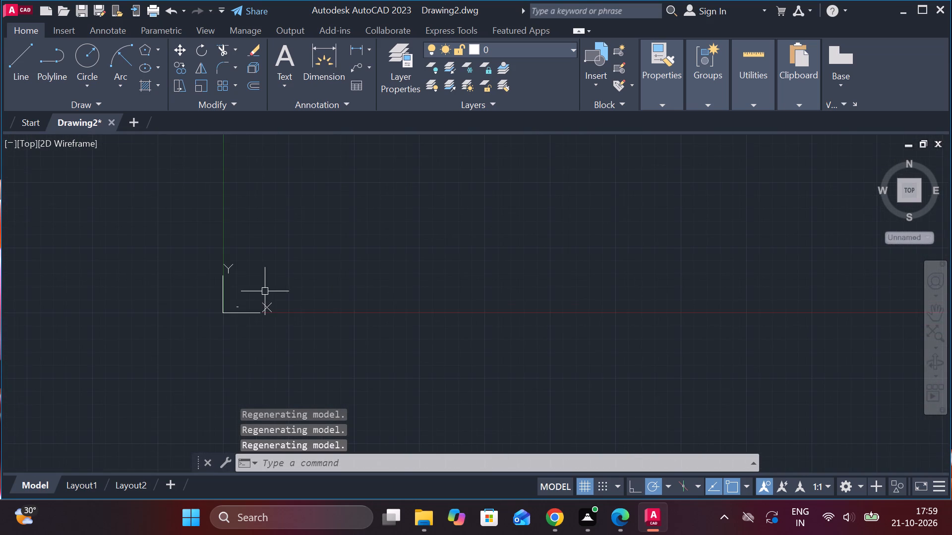
scroll(228, 315, "up", 6)
scroll(352, 193, "up", 2)
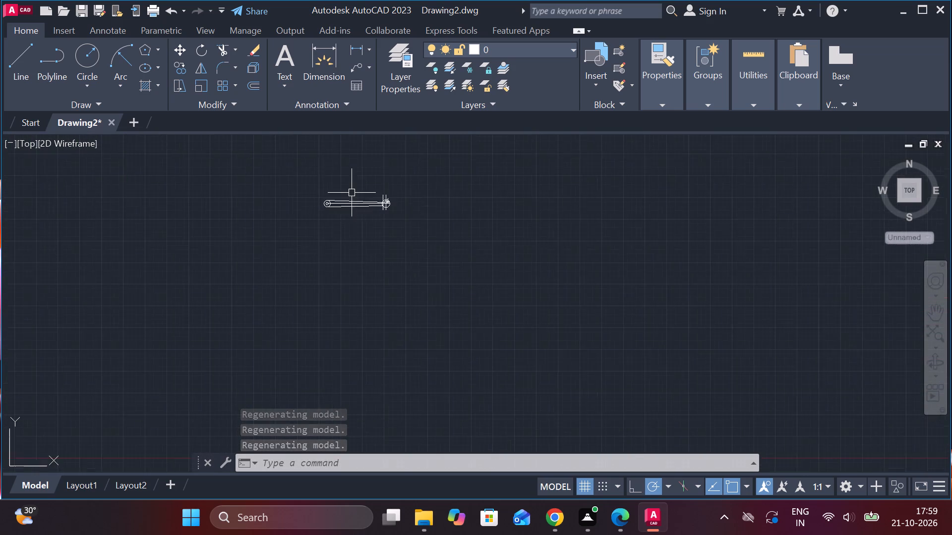
scroll(352, 193, "up", 4)
left_click(142, 170)
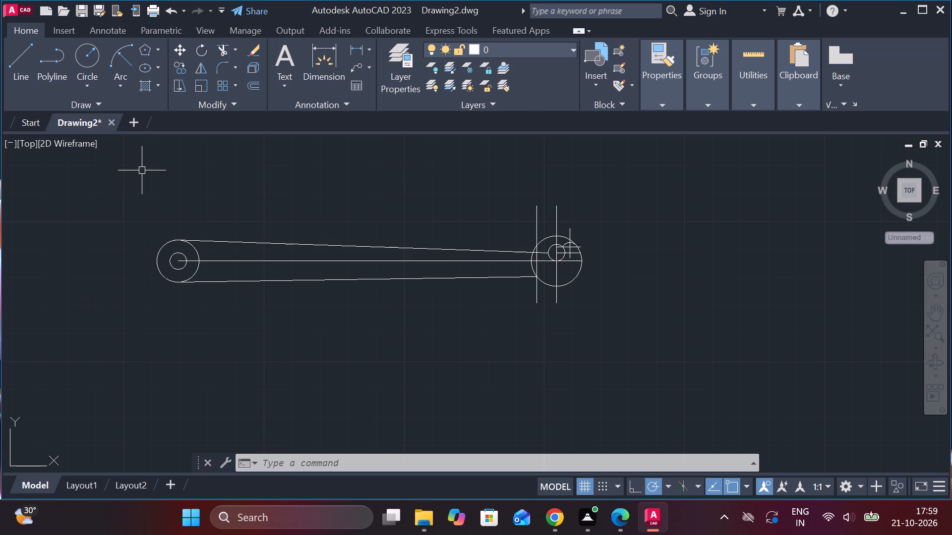
left_click(665, 332)
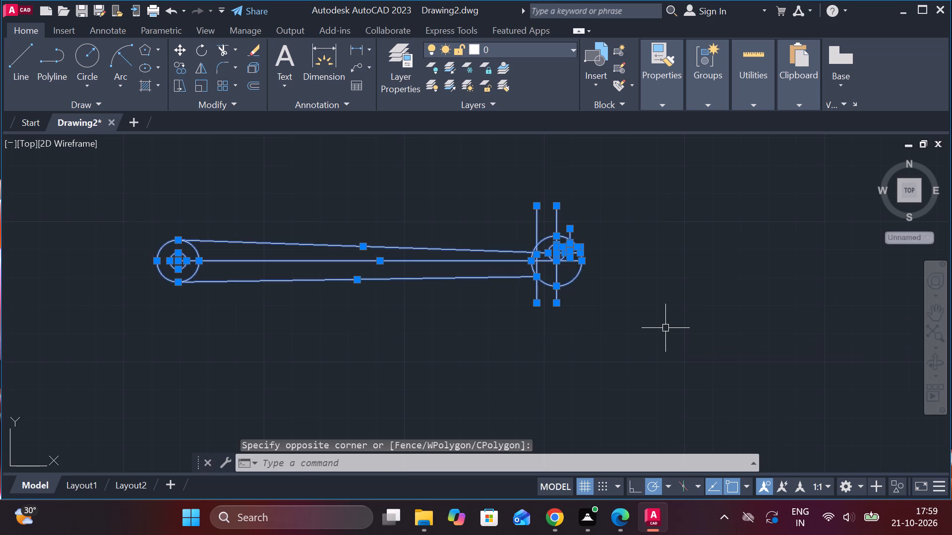
key("Delete")
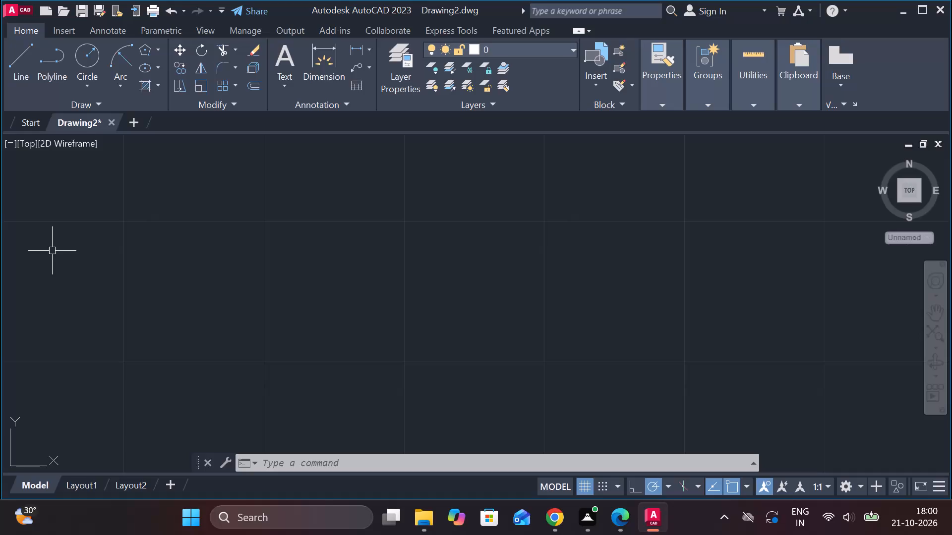
Move the UCS origin down and to the left, leaving clear drawing space above and to its right.
scroll(230, 278, "down", 8)
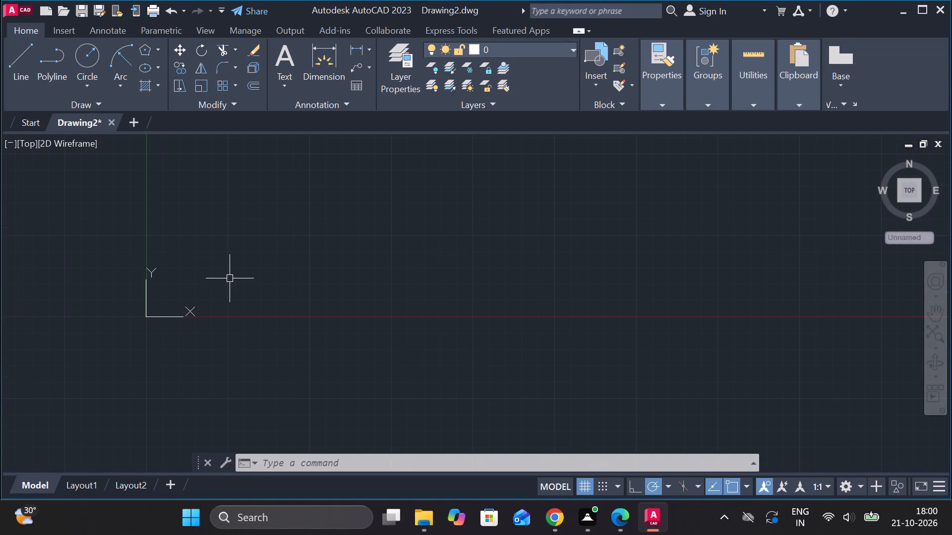
scroll(230, 278, "up", 2)
scroll(230, 278, "down", 4)
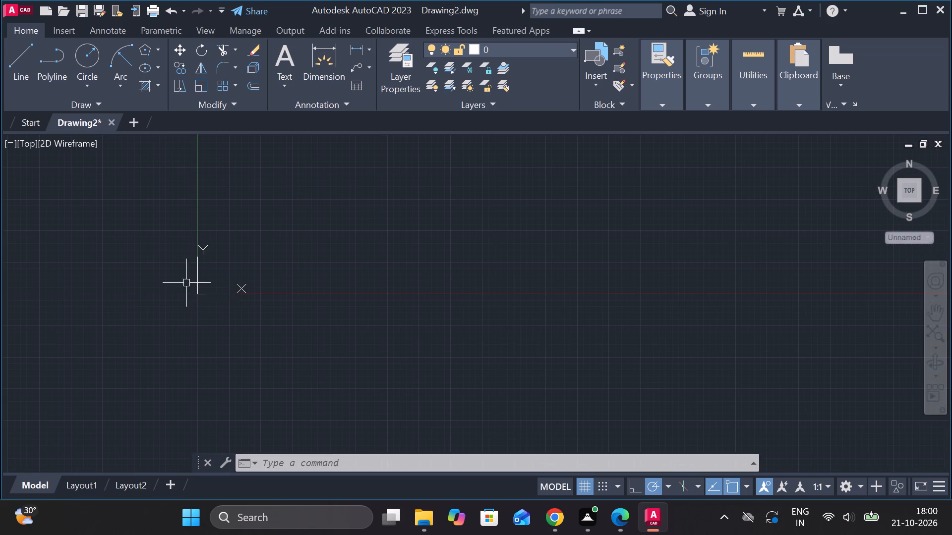
left_click(198, 295)
left_click(195, 294)
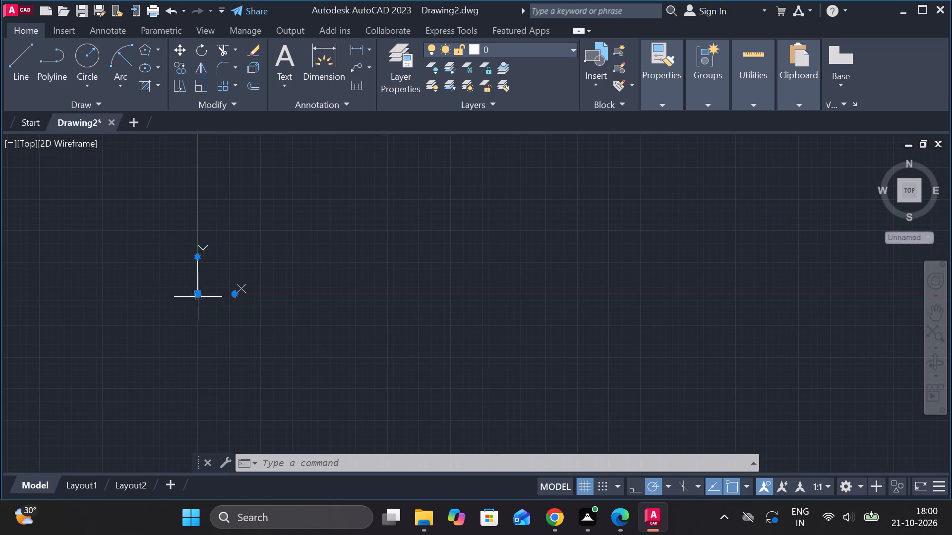
left_click(198, 294)
left_click(36, 440)
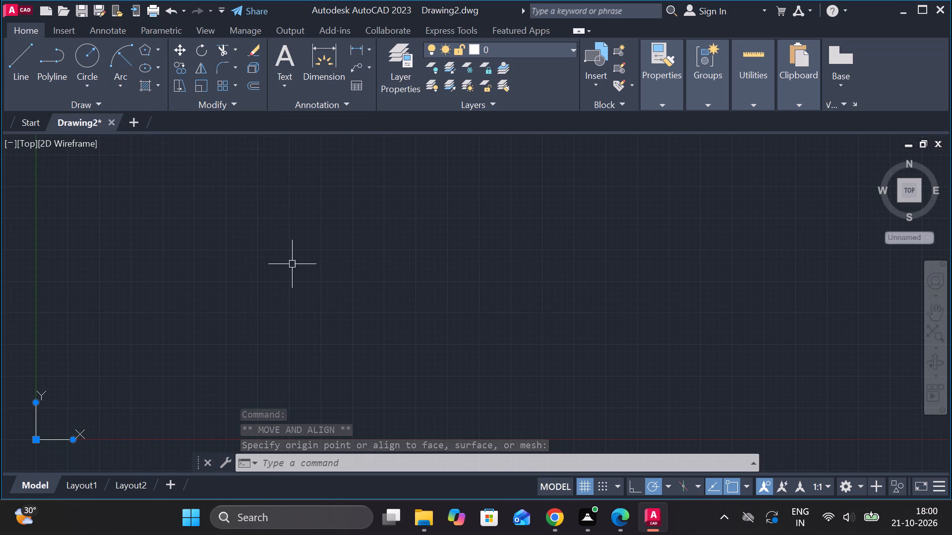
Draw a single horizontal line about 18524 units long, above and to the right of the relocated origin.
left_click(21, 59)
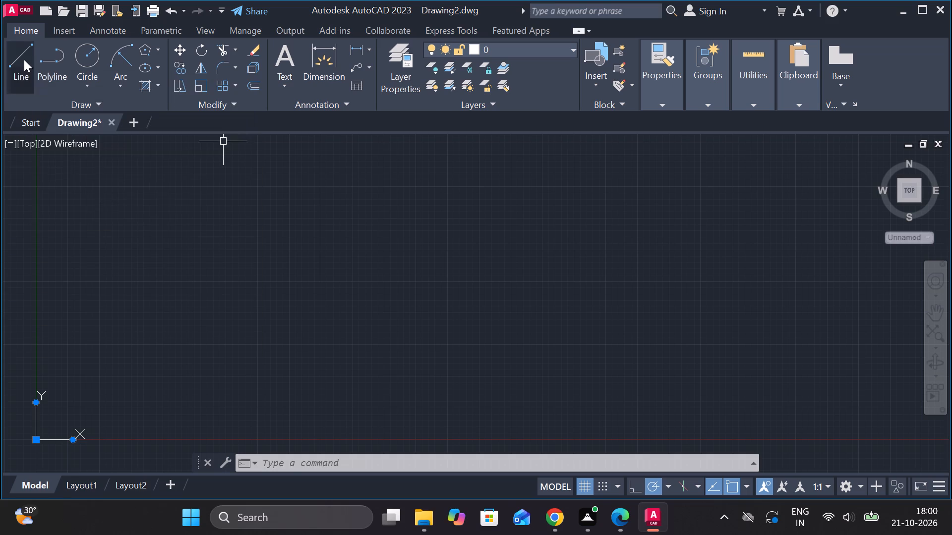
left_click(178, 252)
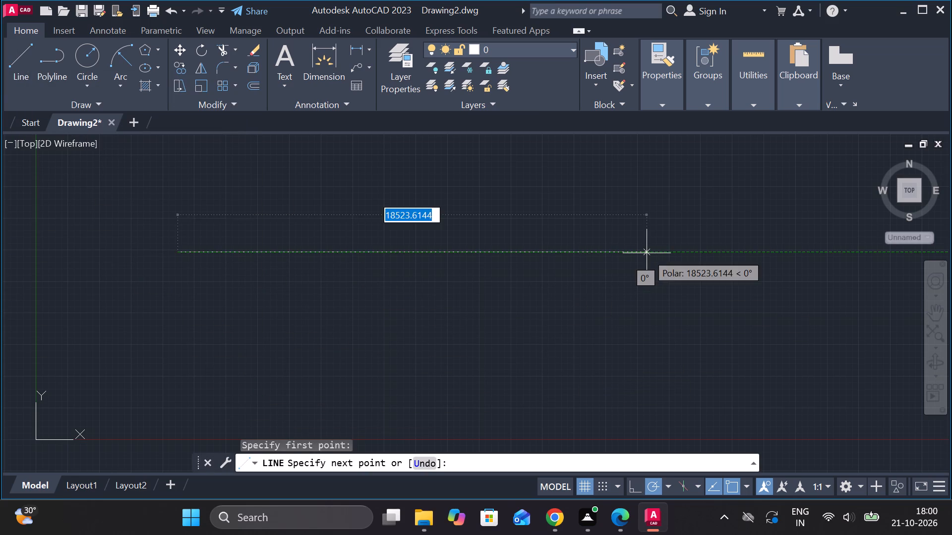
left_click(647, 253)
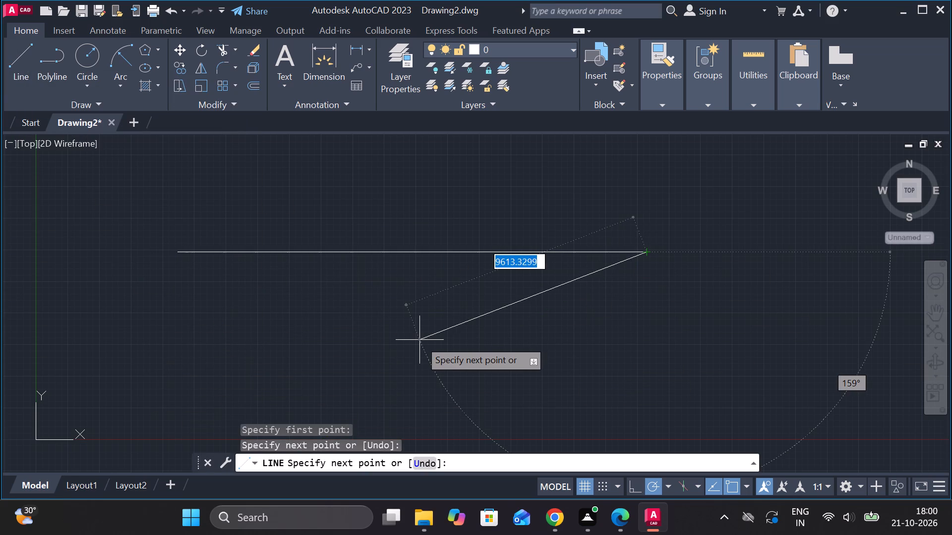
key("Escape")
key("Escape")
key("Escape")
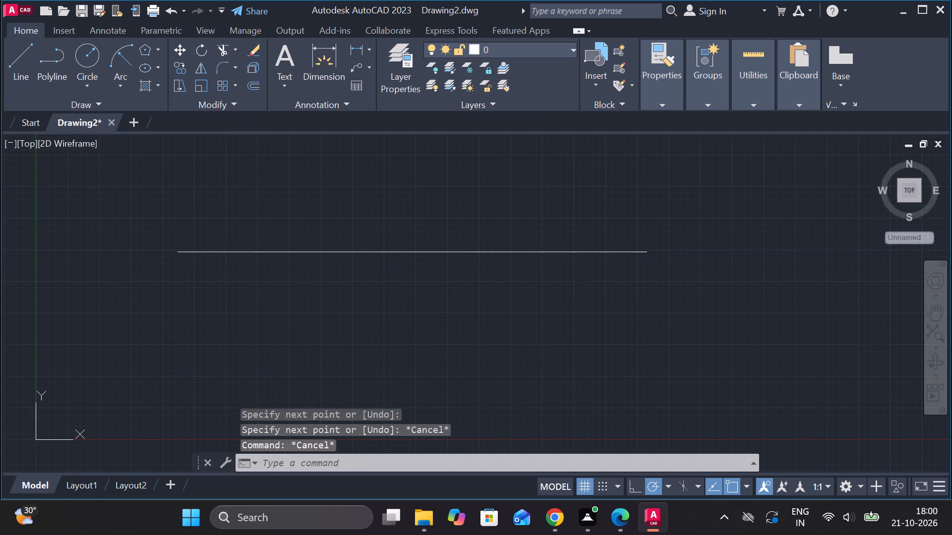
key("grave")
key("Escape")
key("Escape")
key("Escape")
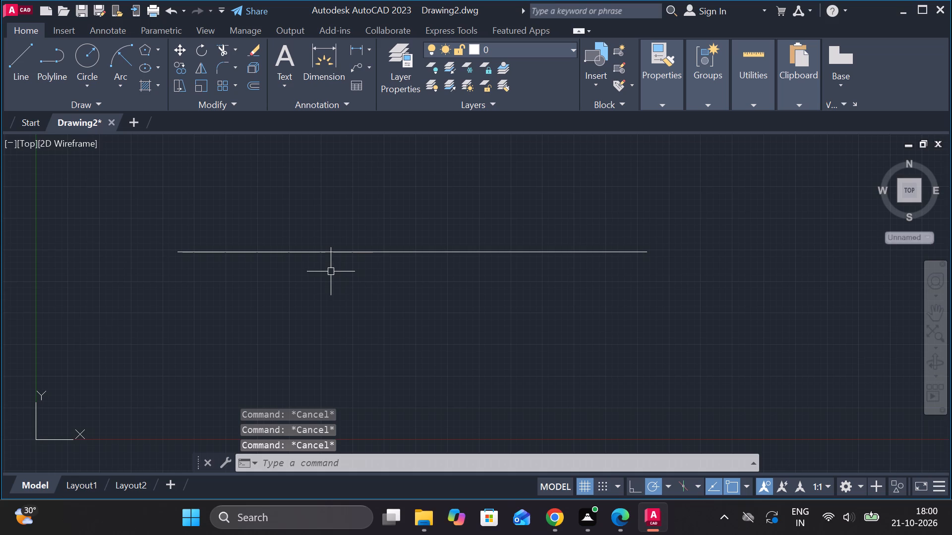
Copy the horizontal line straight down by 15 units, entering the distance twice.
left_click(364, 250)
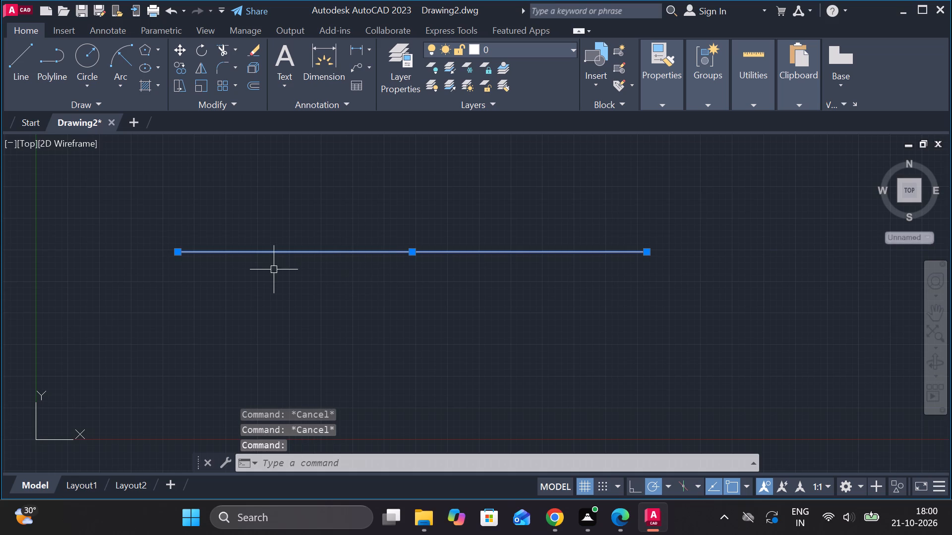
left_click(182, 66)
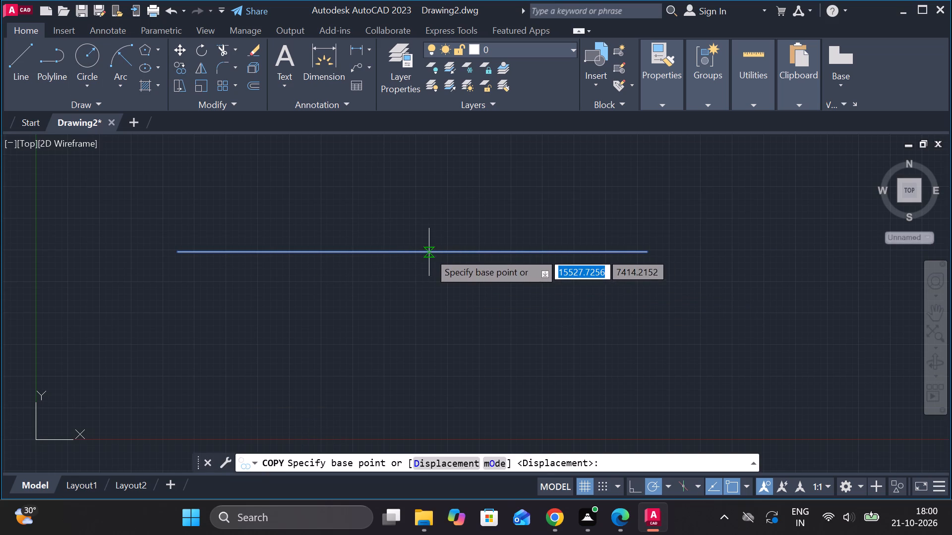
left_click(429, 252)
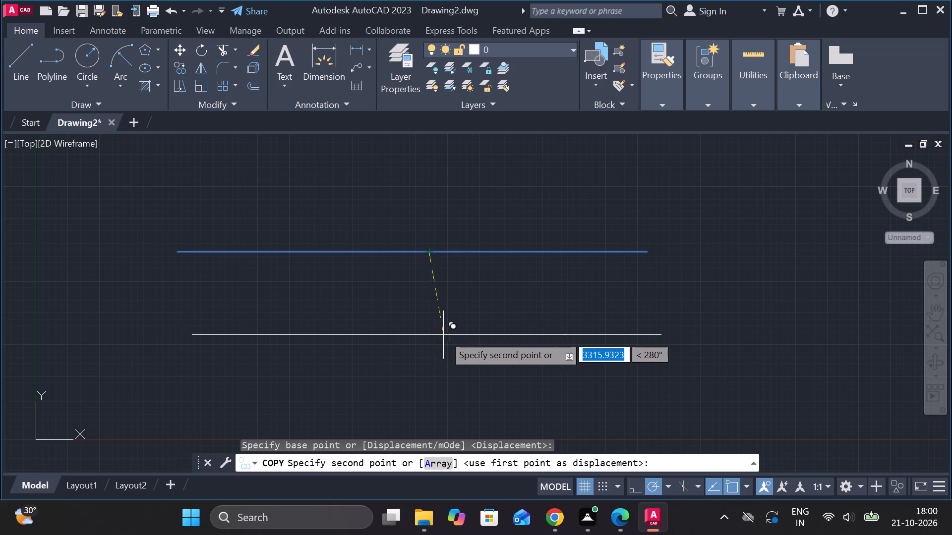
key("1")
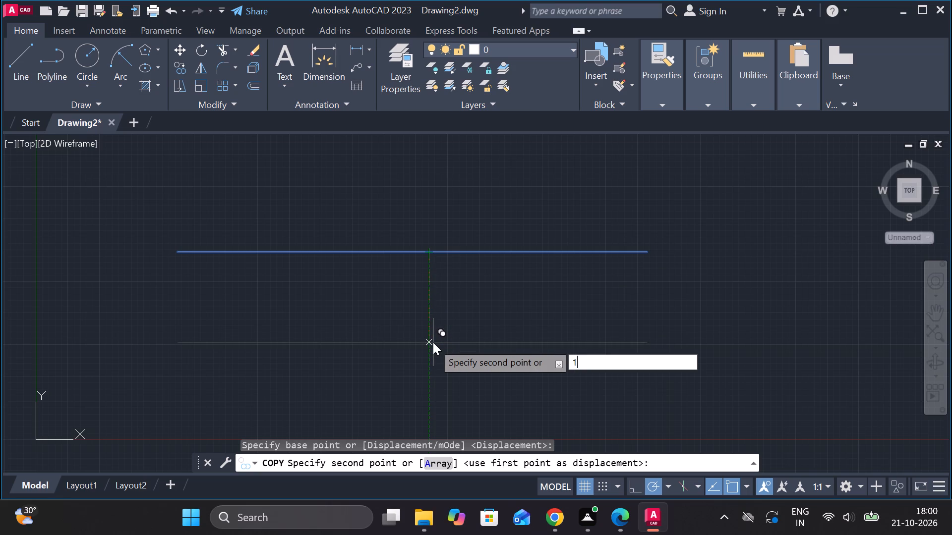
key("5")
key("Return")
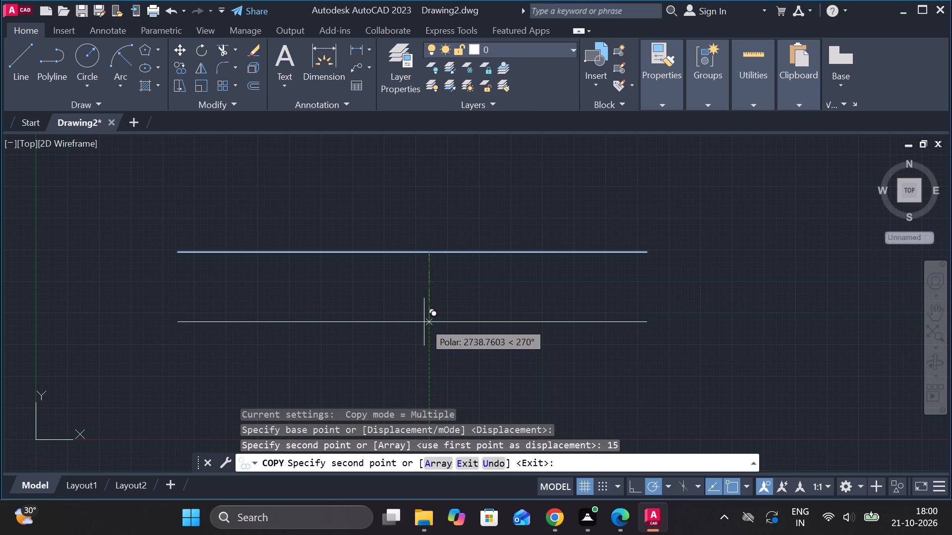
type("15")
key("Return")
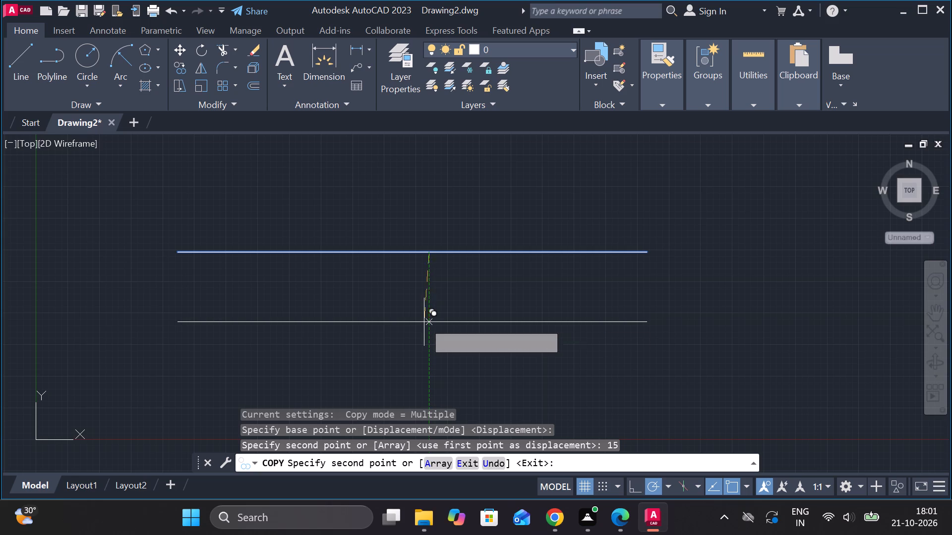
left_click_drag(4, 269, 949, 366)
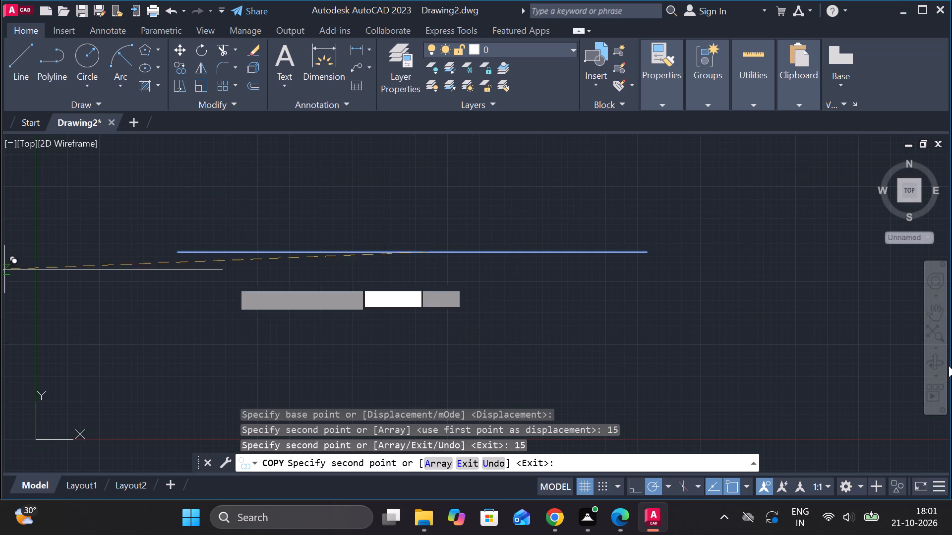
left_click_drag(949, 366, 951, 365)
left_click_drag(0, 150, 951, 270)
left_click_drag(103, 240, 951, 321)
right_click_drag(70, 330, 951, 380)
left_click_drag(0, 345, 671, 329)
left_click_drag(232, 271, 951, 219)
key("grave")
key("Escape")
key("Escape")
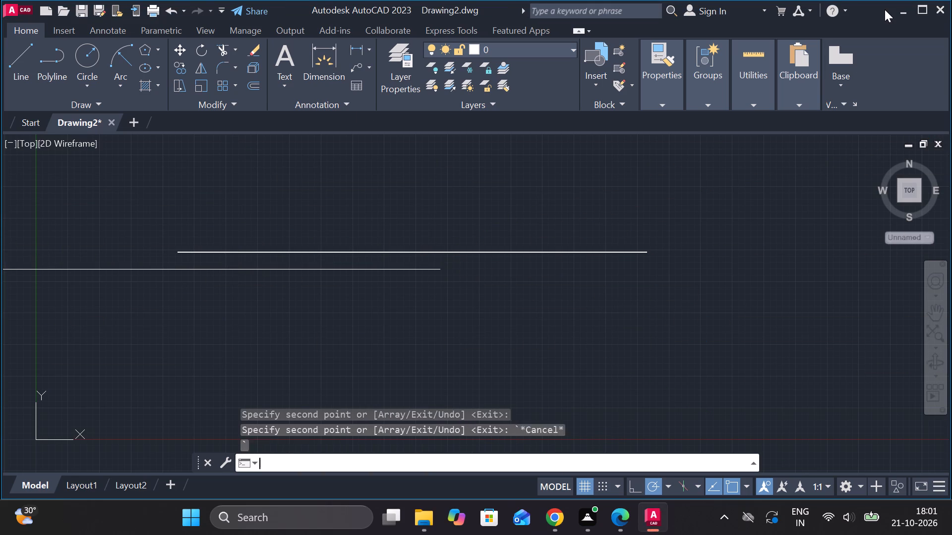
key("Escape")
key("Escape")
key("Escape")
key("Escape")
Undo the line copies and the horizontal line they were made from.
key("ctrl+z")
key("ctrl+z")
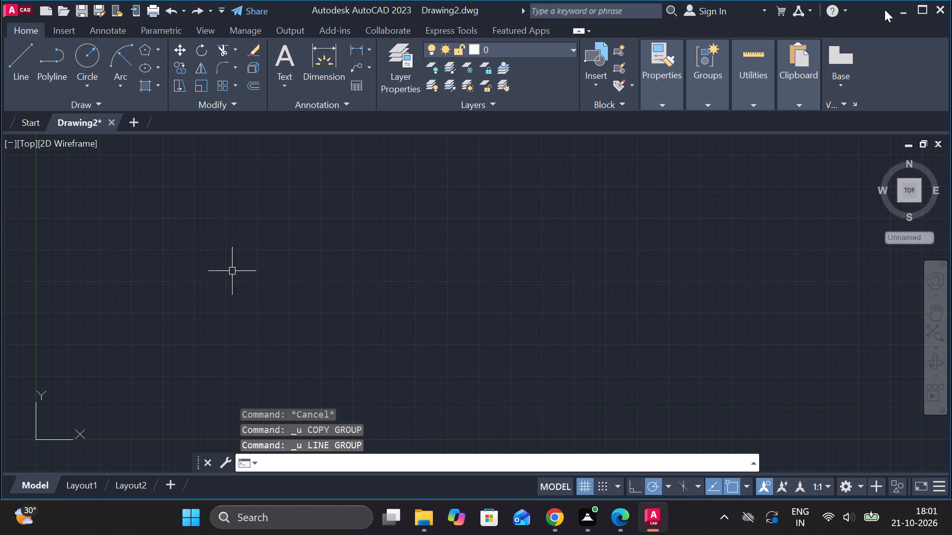
Draw a new single horizontal line above and to the right of the origin.
left_click(11, 60)
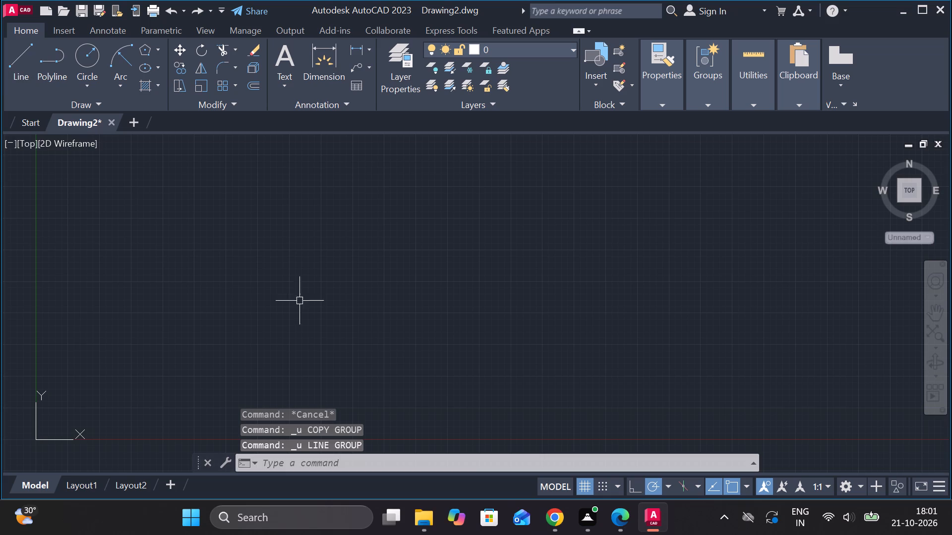
left_click(261, 311)
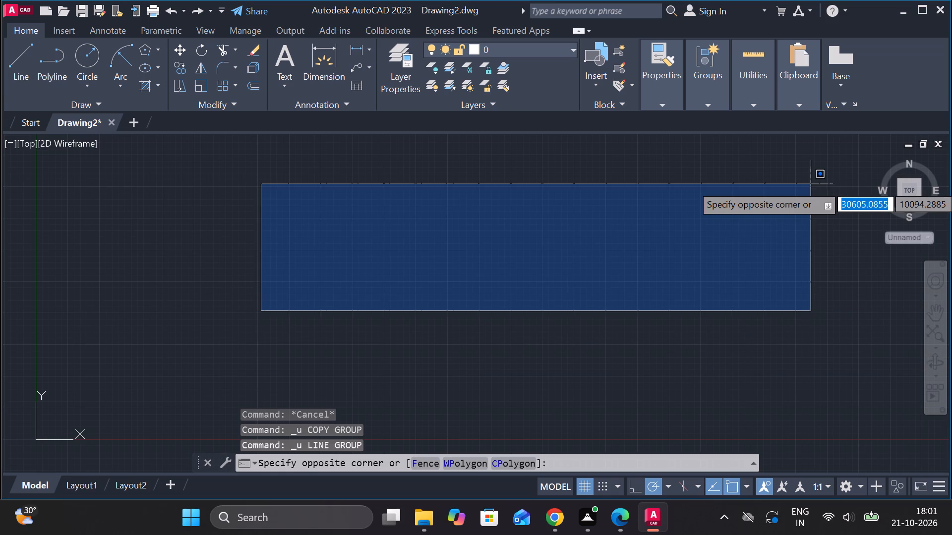
key("Escape")
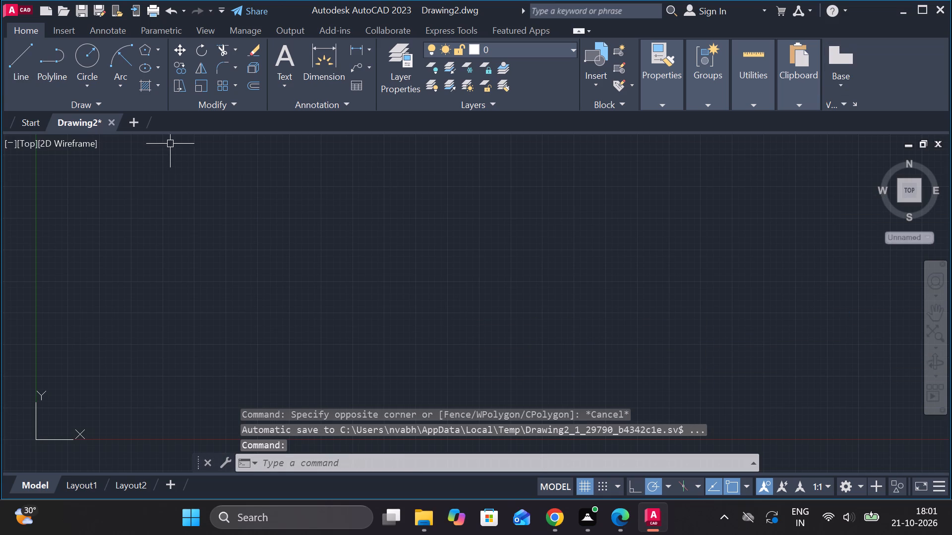
left_click(20, 60)
left_click(264, 293)
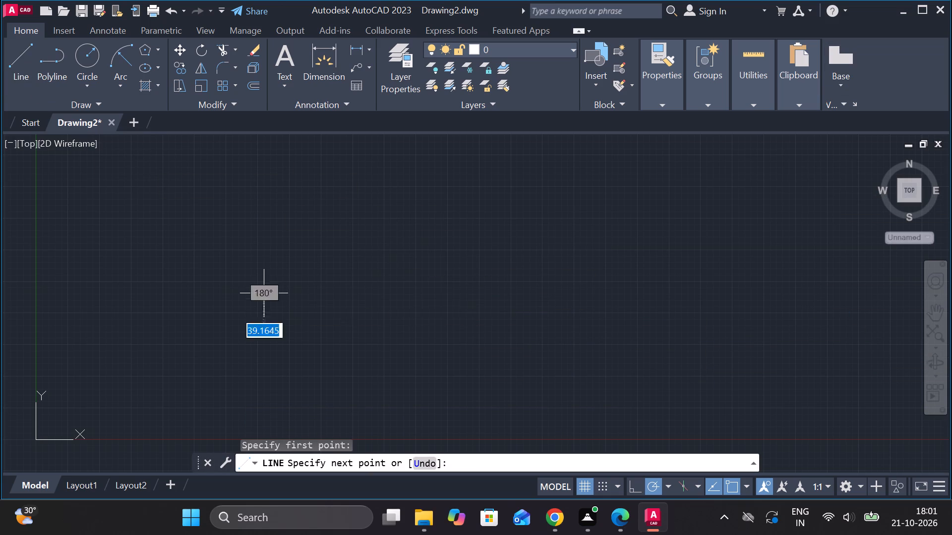
left_click(674, 293)
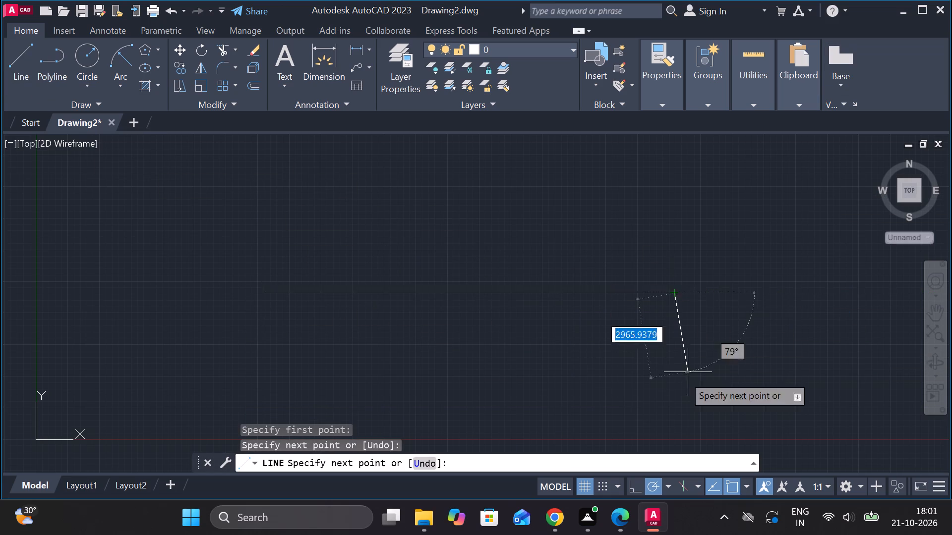
key("Escape")
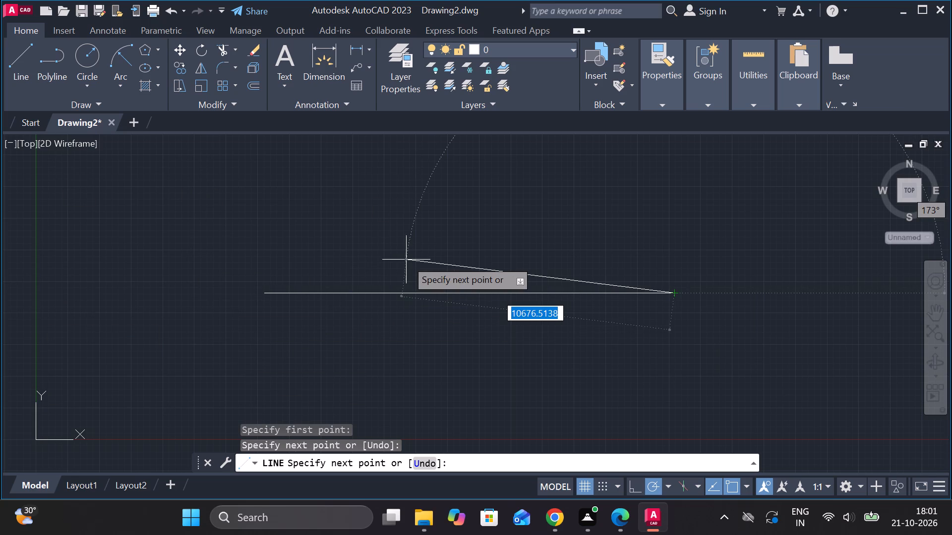
Copy the horizontal line straight up by 15 units from a base point on it, entering the distance twice.
left_click(460, 296)
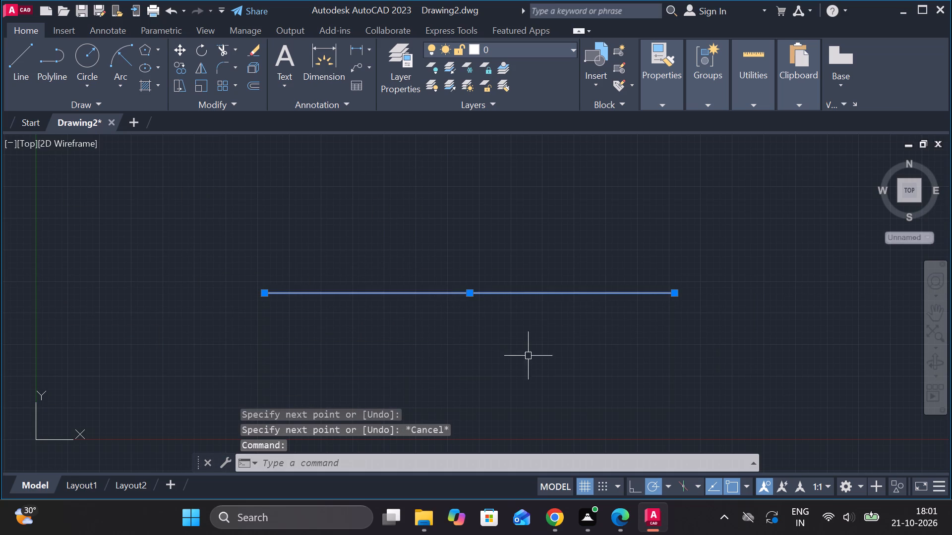
left_click(170, 64)
left_click_drag(181, 66, 181, 71)
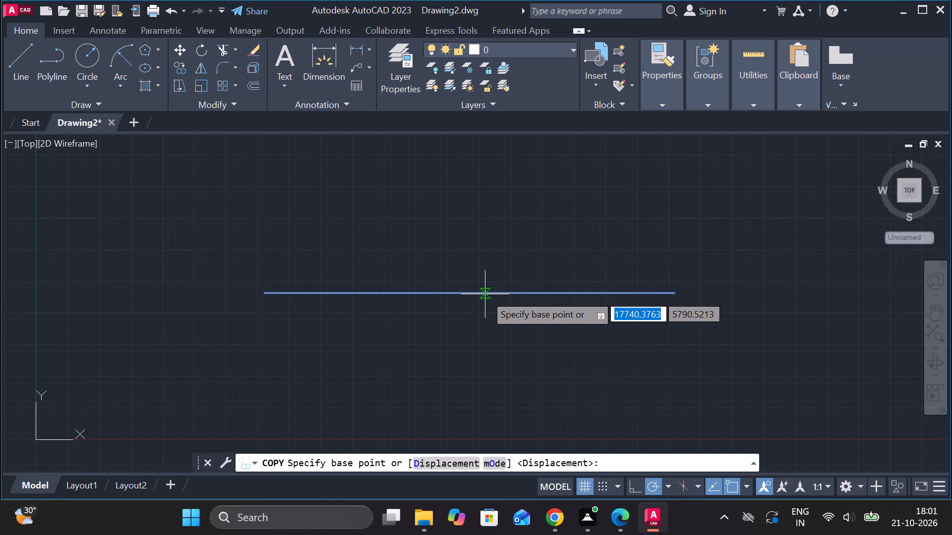
left_click(485, 294)
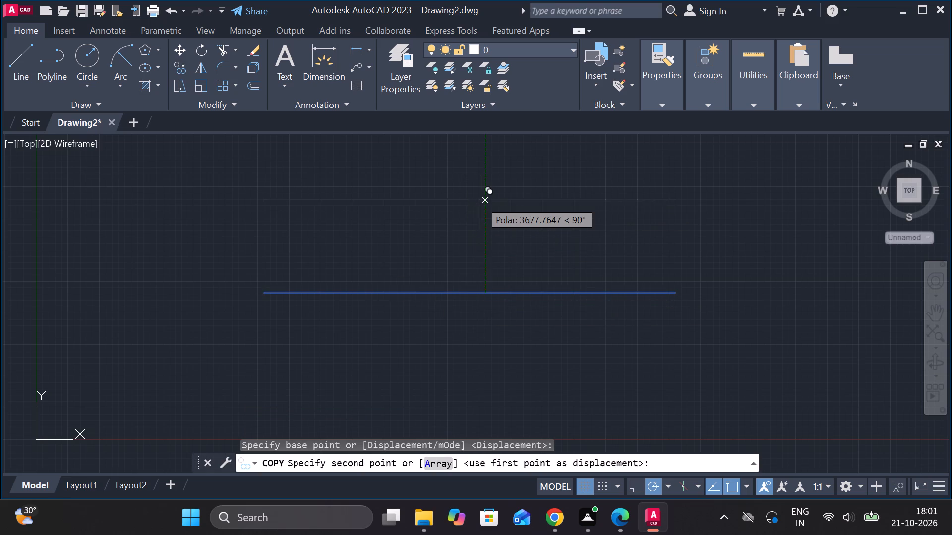
key("1")
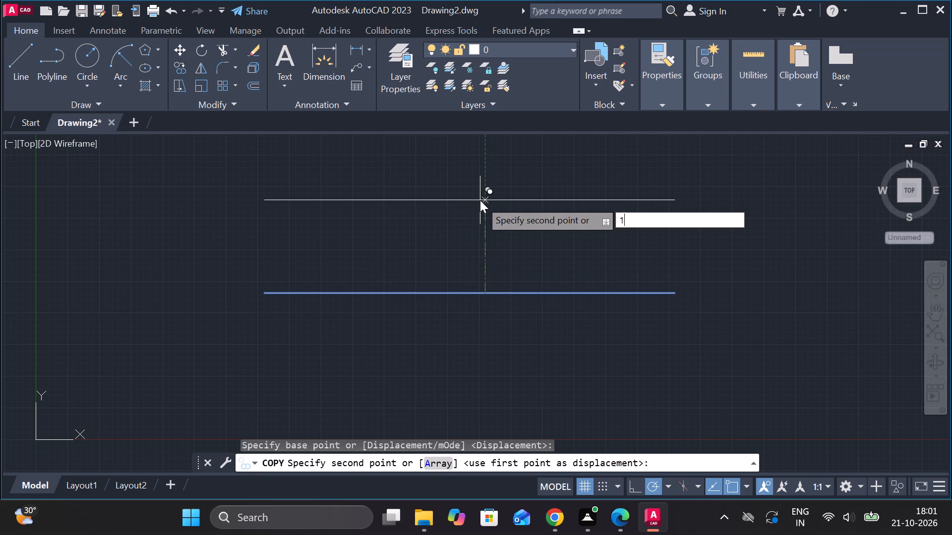
key("5")
key("Return")
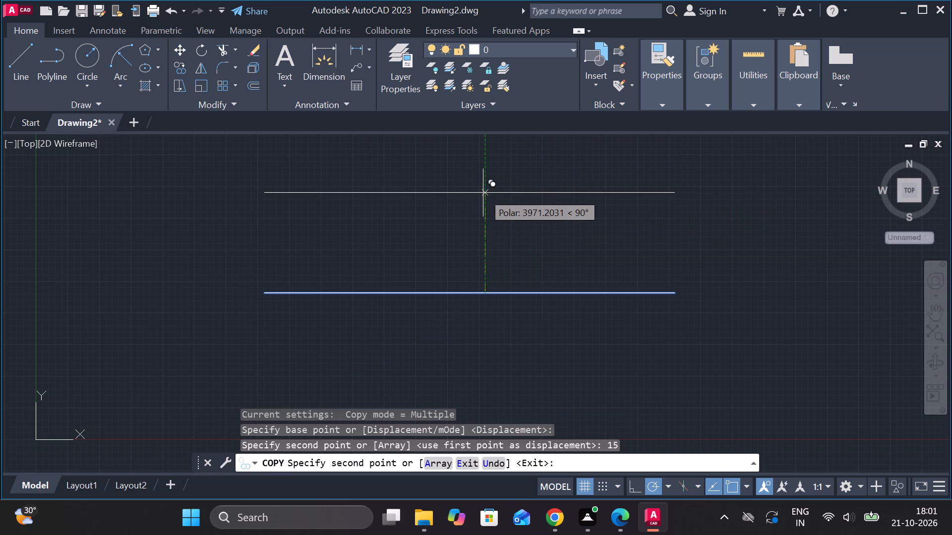
key("1")
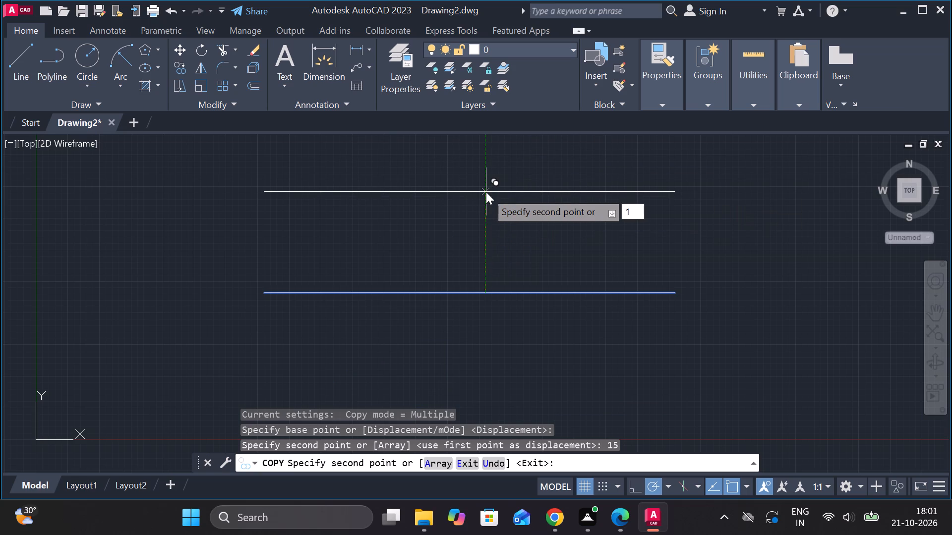
key("5")
key("Return")
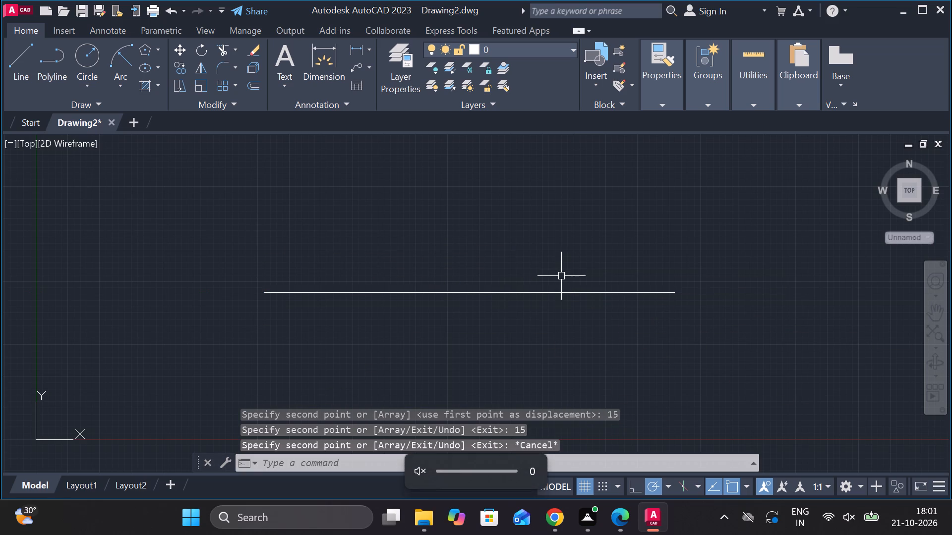
key("Escape")
key("Escape")
key("Escape")
key("Escape")
key("Escape")
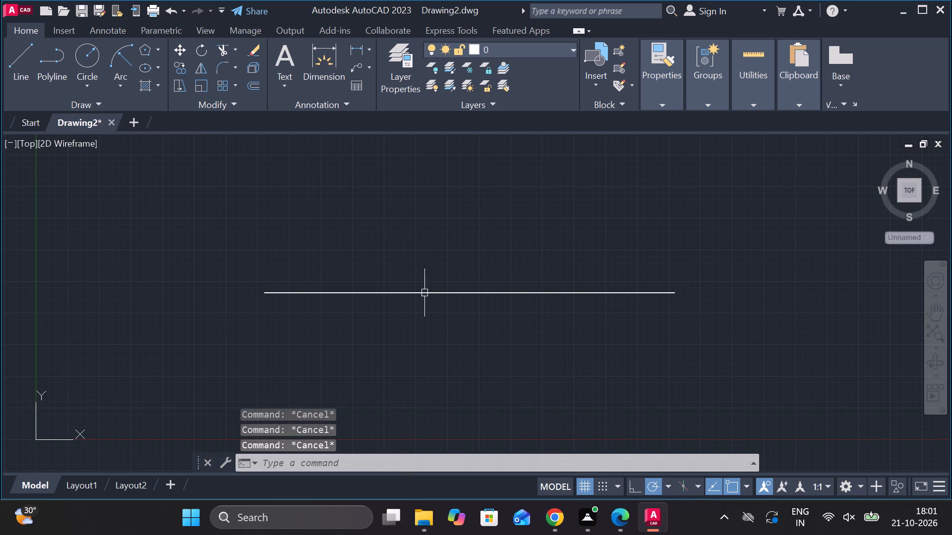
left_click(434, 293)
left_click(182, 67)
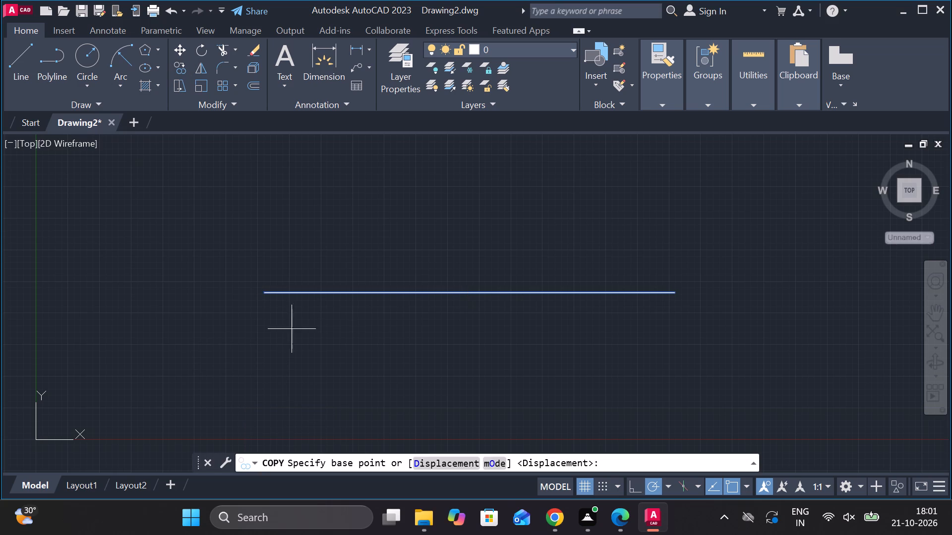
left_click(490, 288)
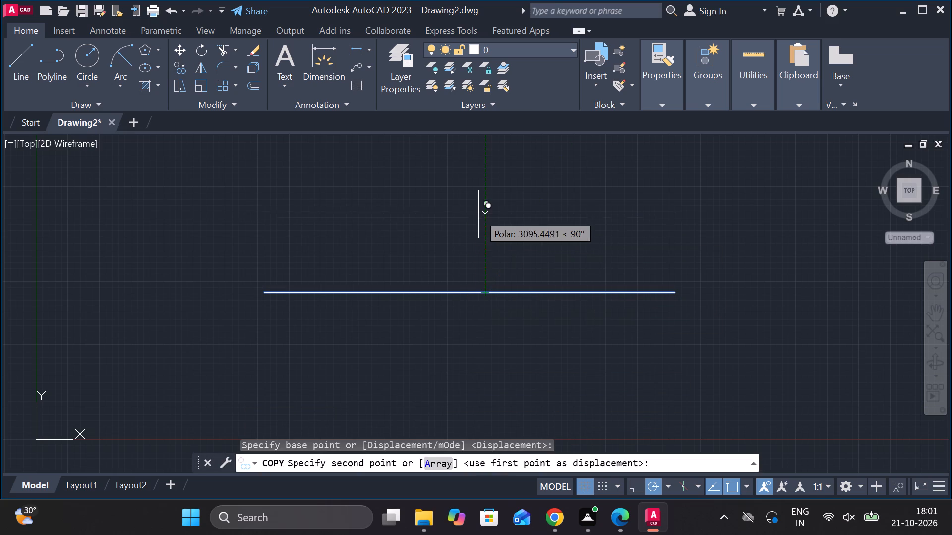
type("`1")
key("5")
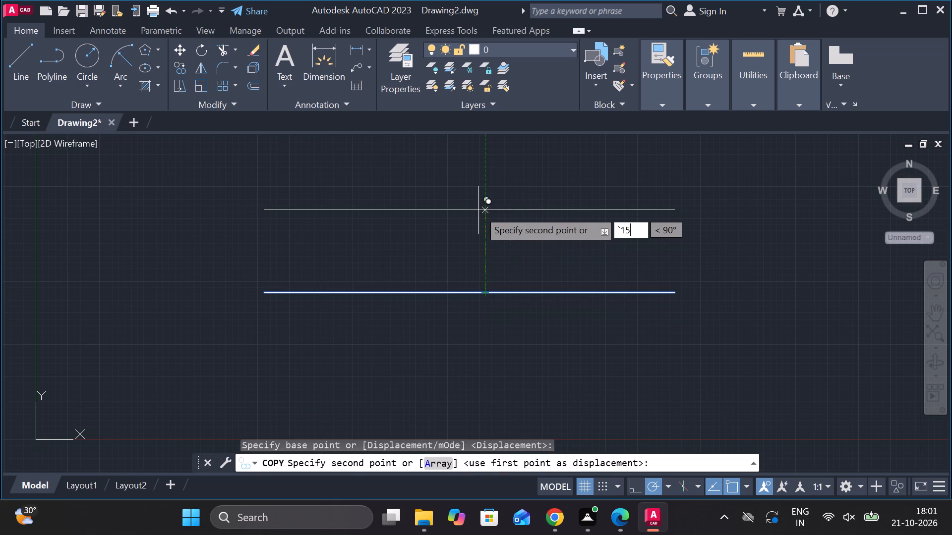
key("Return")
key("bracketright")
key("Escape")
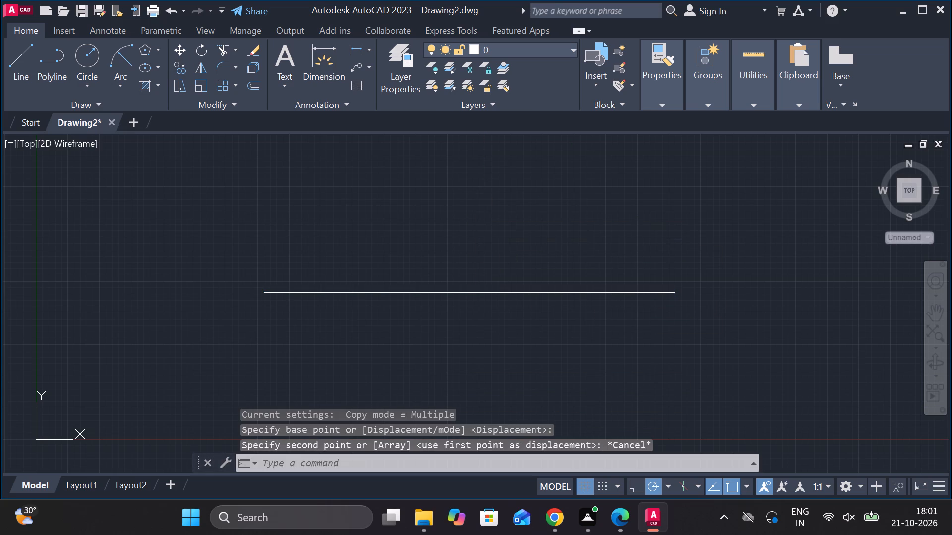
Copy the horizontal line straight up by 15 units, using its midpoint as the base point.
left_click(517, 292)
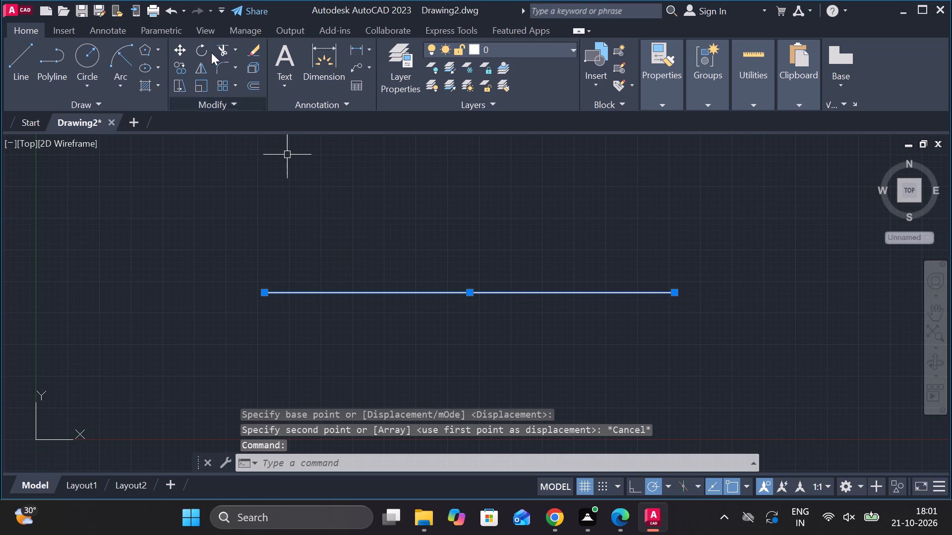
left_click(179, 67)
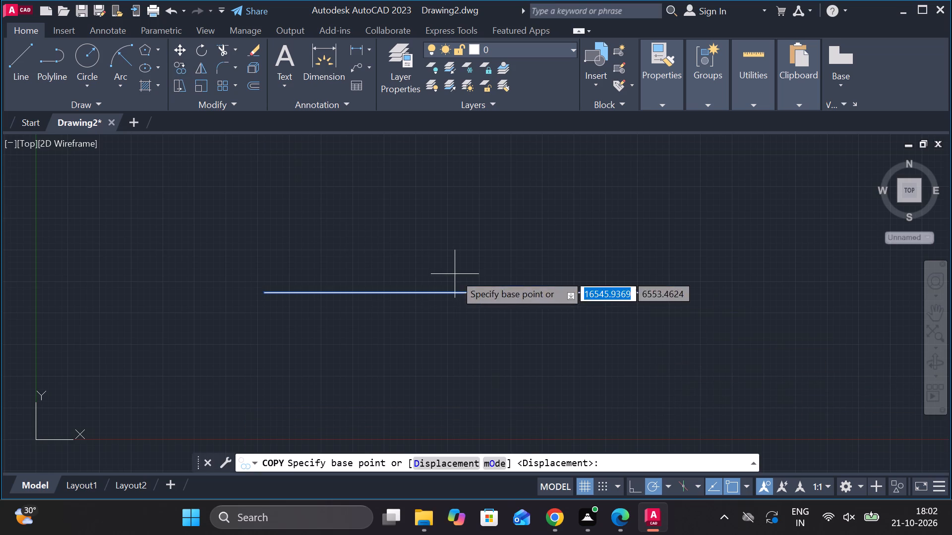
left_click(472, 293)
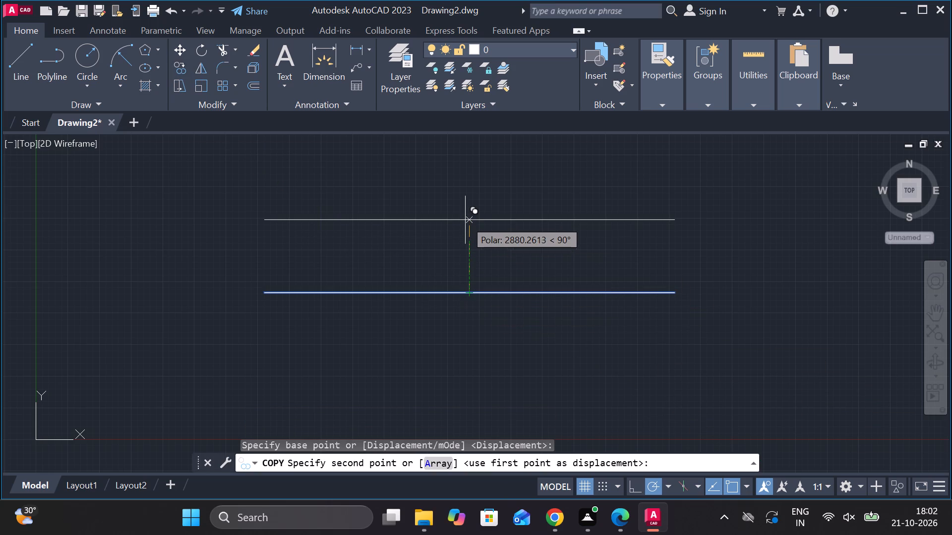
type("15")
key("Return")
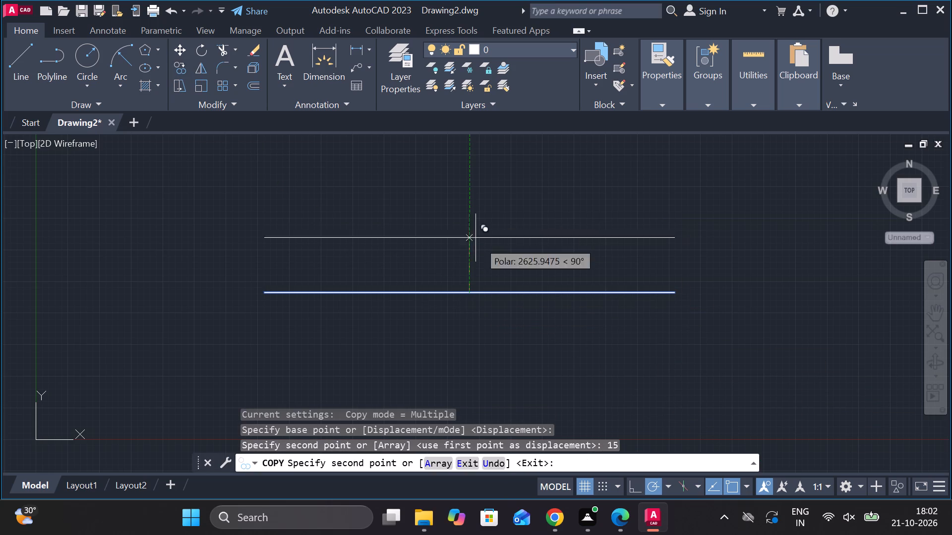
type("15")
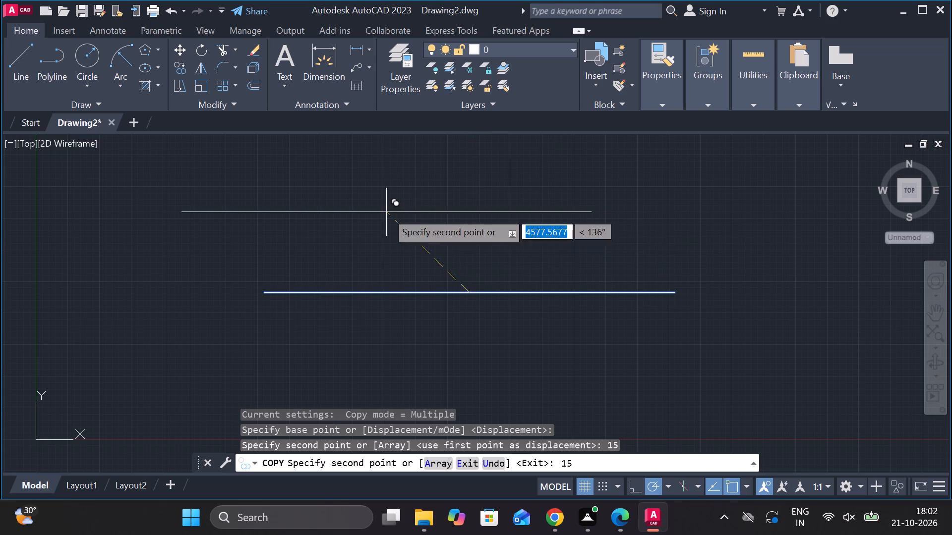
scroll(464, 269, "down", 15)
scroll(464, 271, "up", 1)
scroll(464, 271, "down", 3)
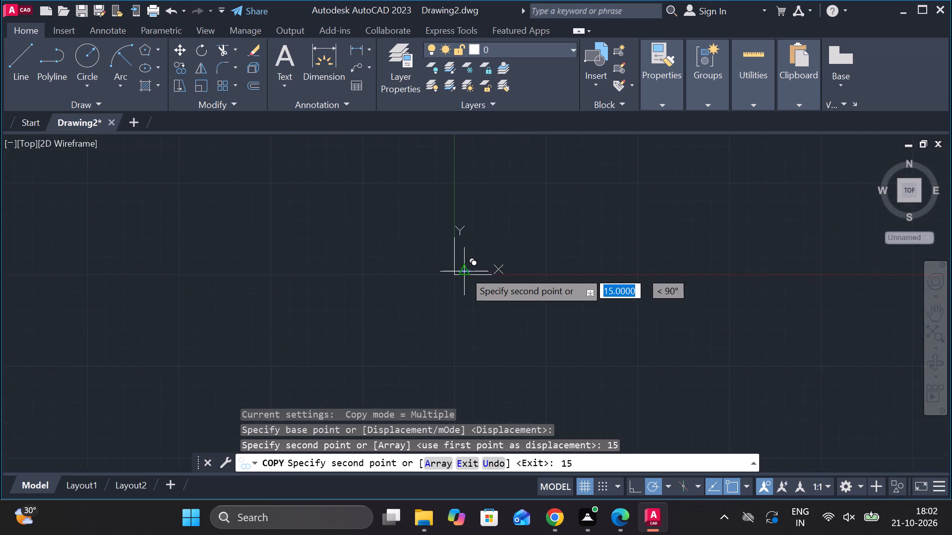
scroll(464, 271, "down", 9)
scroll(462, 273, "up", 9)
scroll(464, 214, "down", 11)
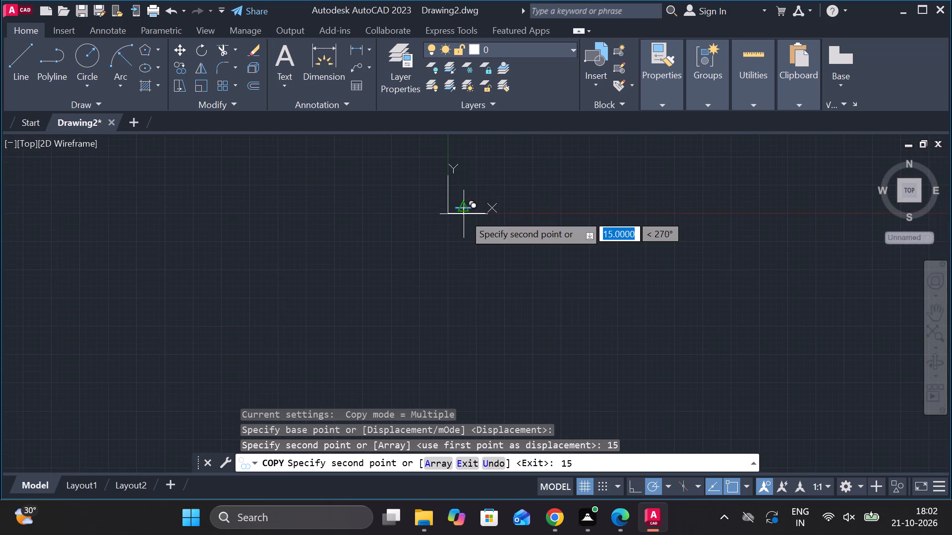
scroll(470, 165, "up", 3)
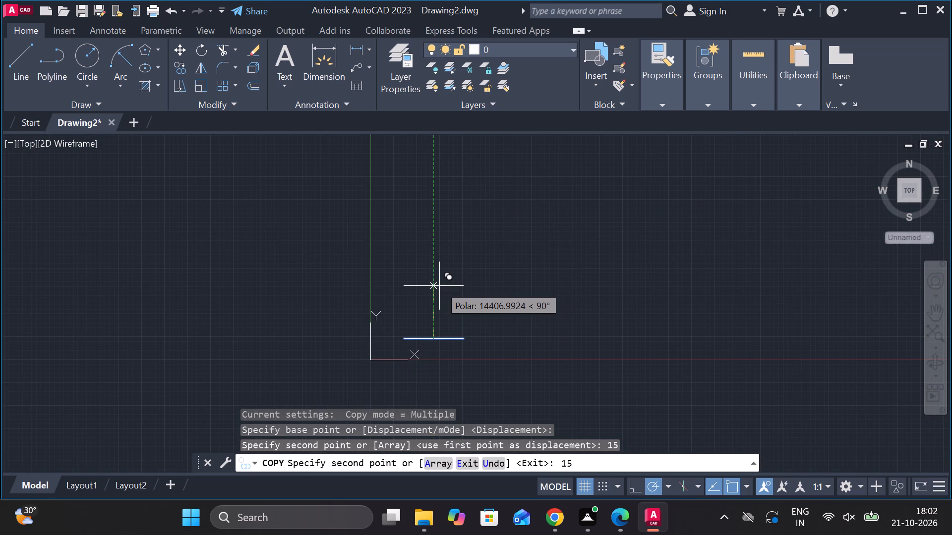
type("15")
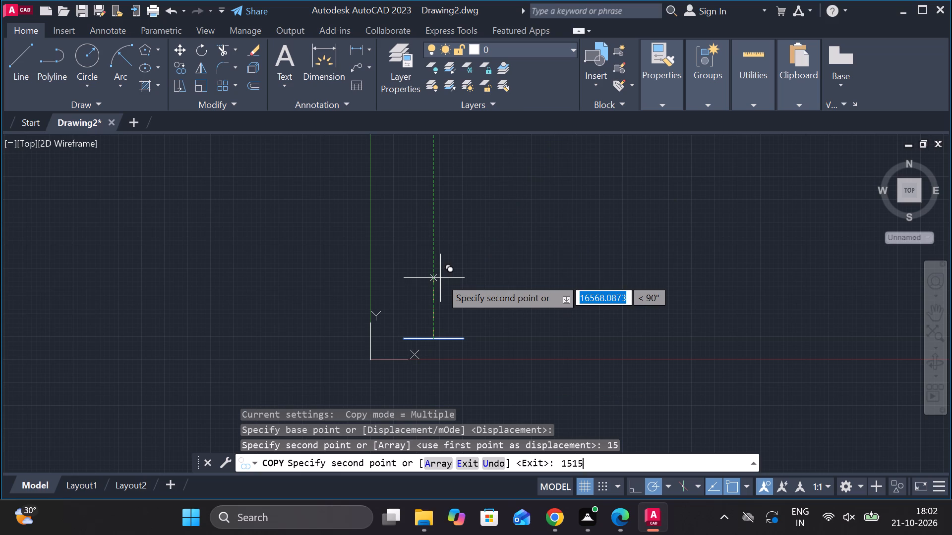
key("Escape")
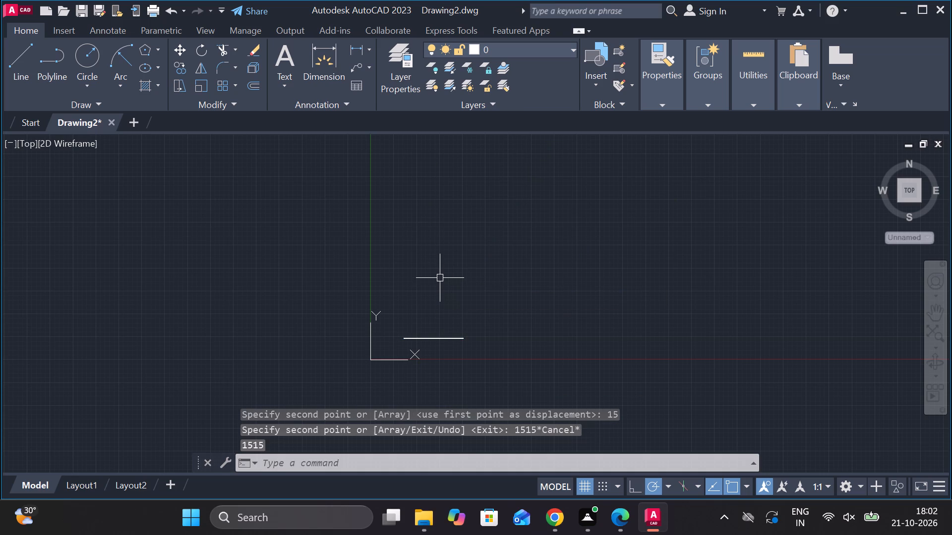
Move the coordinate system origin about 12636 units at 203°, down and away from the horizontal lines.
scroll(384, 377, "up", 3)
scroll(341, 277, "up", 2)
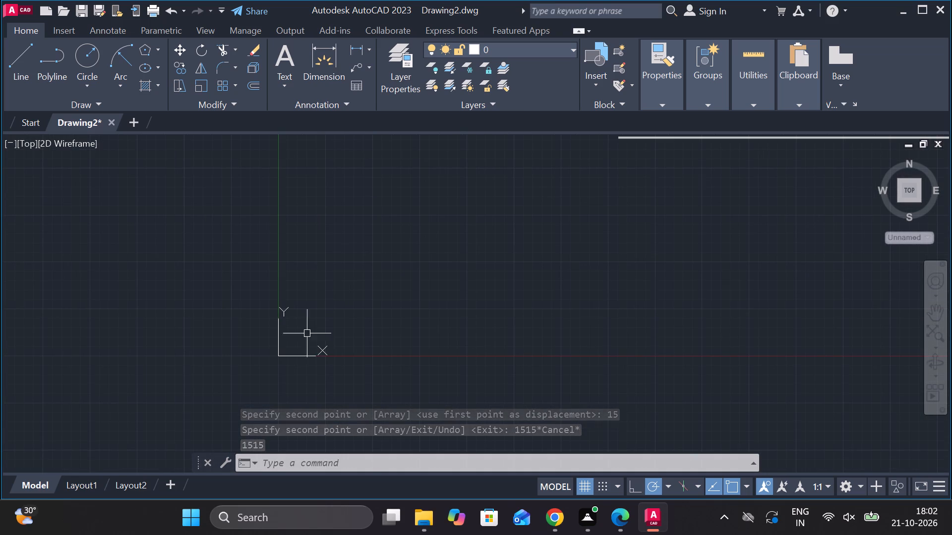
scroll(284, 342, "up", 3)
scroll(284, 342, "down", 4)
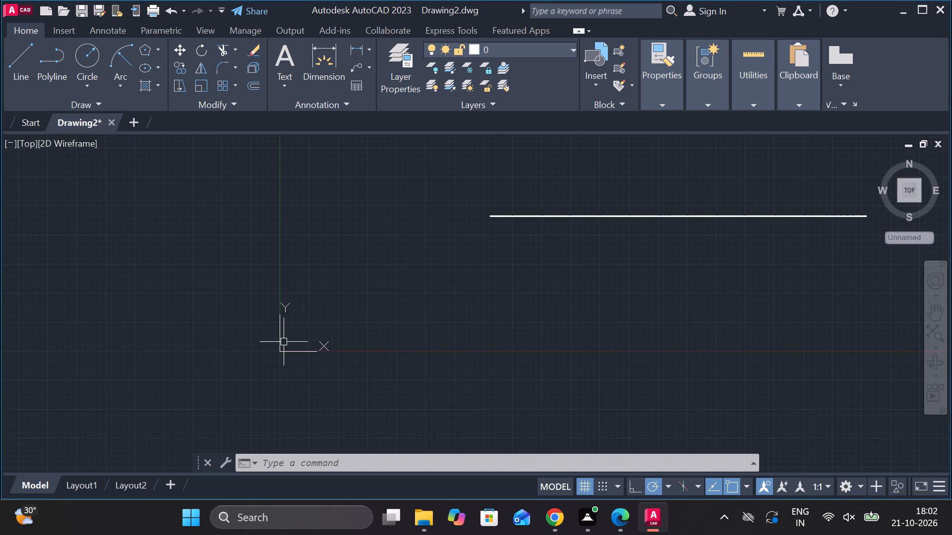
left_click(280, 347)
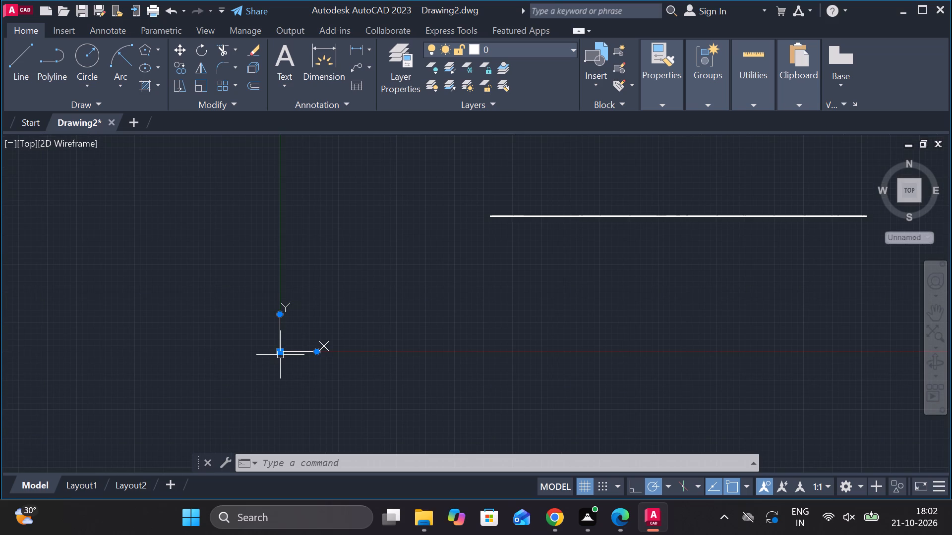
left_click(280, 355)
left_click(280, 348)
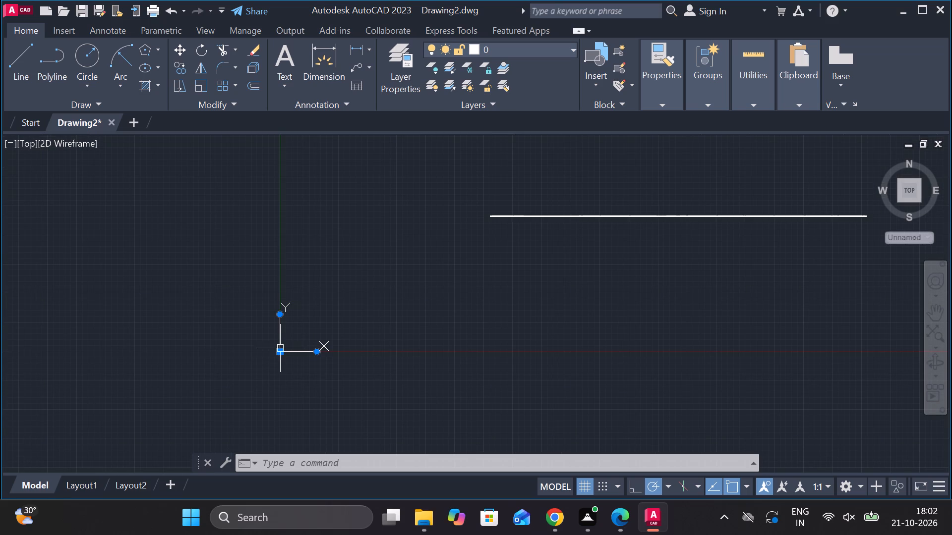
left_click(280, 353)
left_click(9, 467)
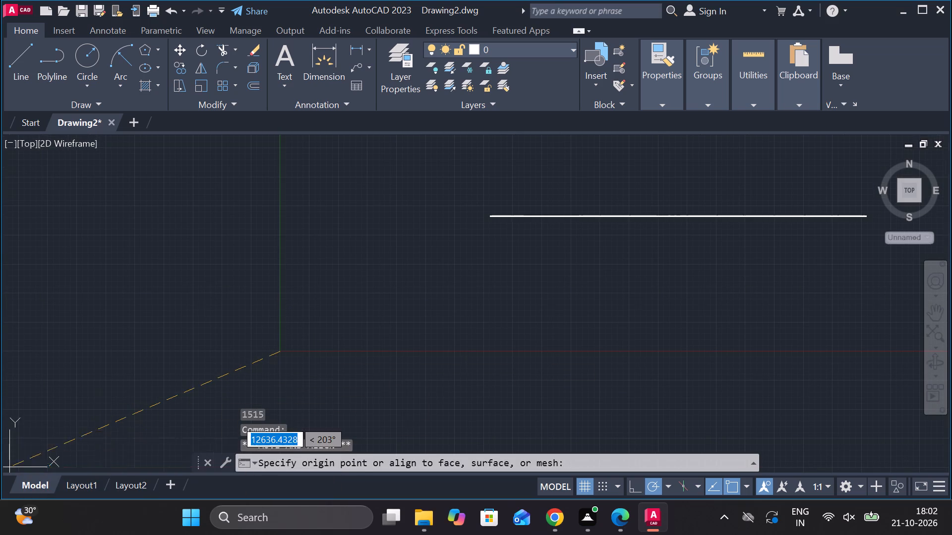
Copy the horizontal line straight up by 15 units from its midpoint, entering the distance twice.
scroll(487, 271, "down", 4)
scroll(530, 265, "up", 5)
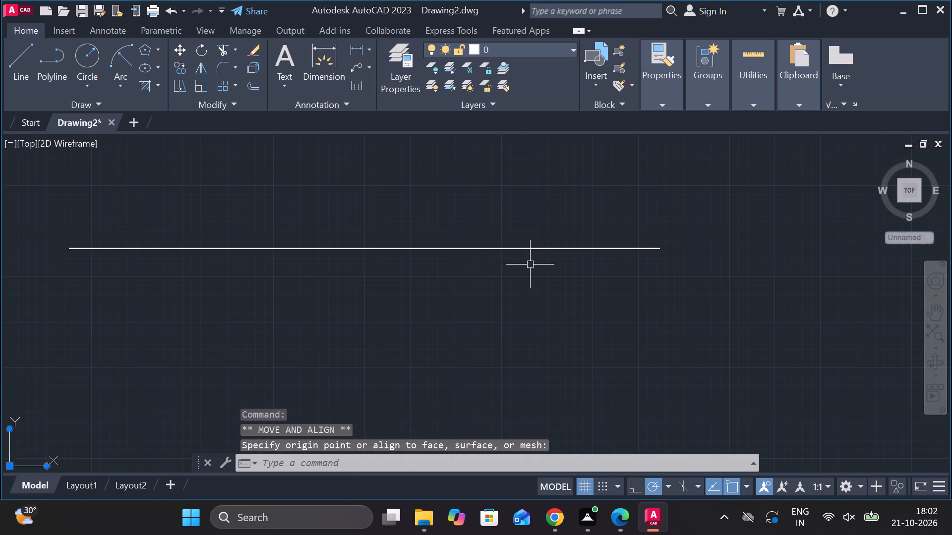
left_click(275, 249)
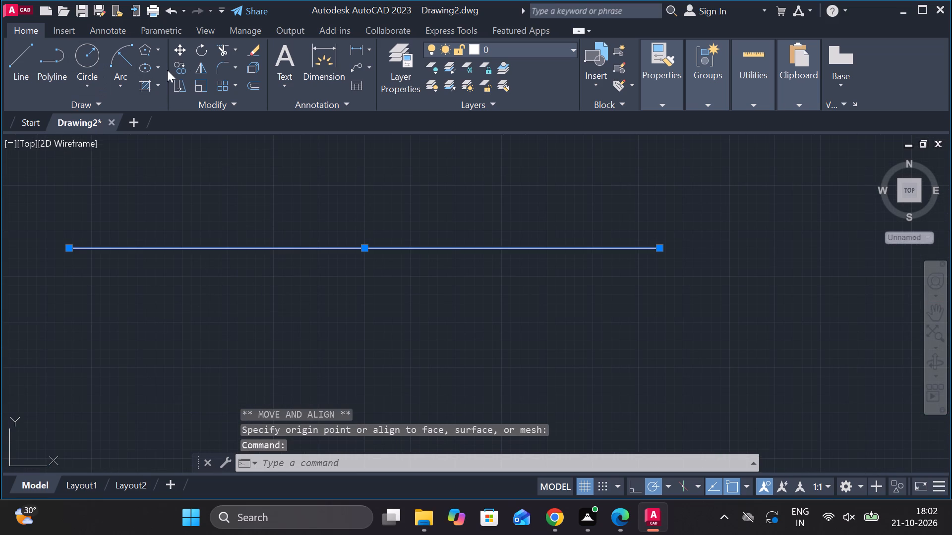
left_click(182, 62)
left_click(361, 249)
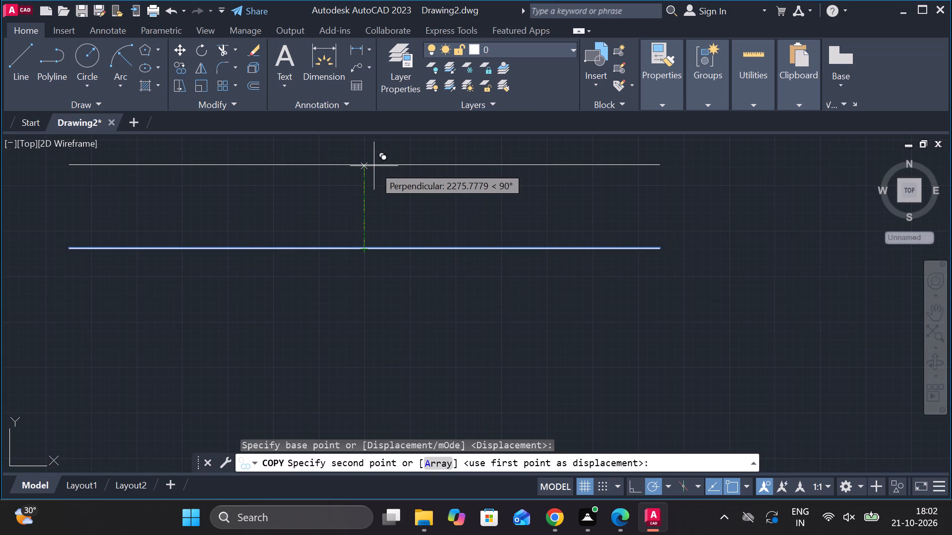
type("15")
key("Return")
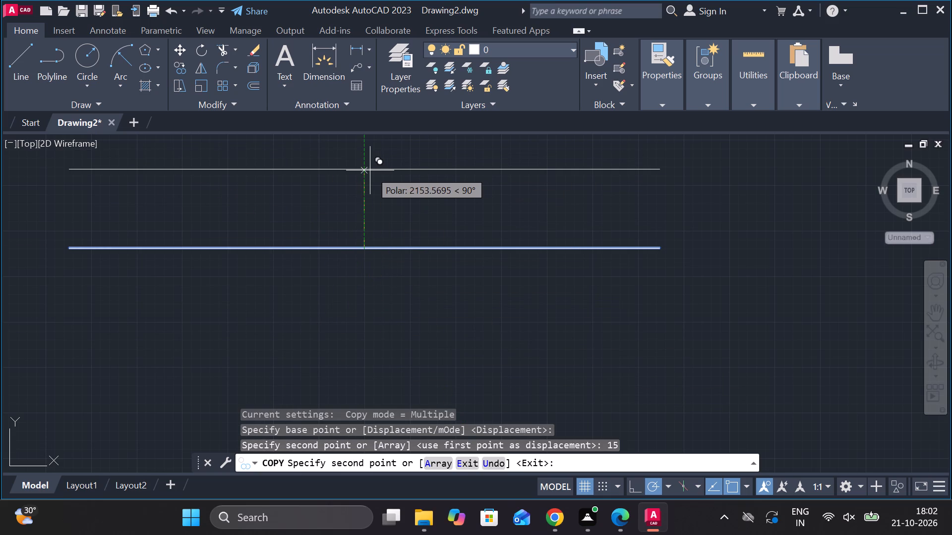
type("15")
key("Return")
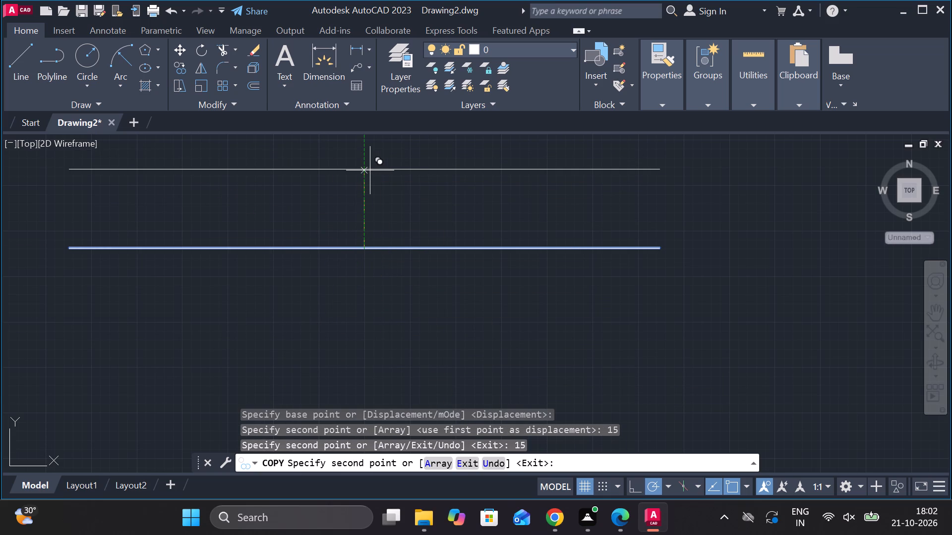
scroll(627, 204, "down", 5)
key("Escape")
key("grave")
key("Tab")
key("Escape")
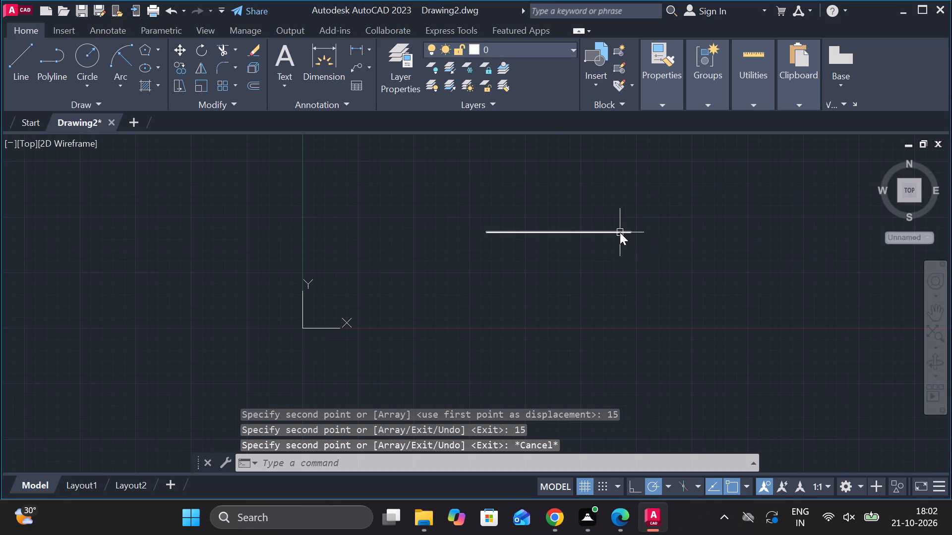
key("grave")
key("Escape")
key("Escape")
key("Escape")
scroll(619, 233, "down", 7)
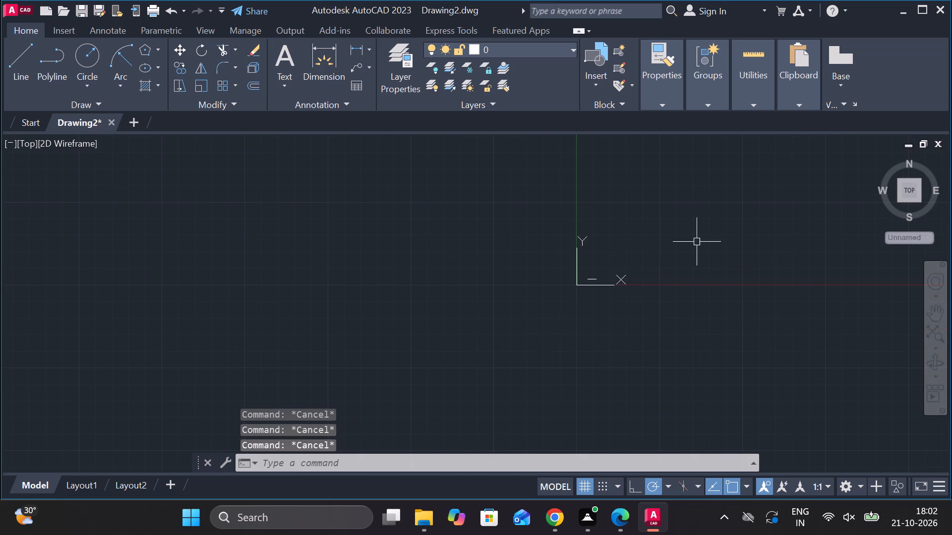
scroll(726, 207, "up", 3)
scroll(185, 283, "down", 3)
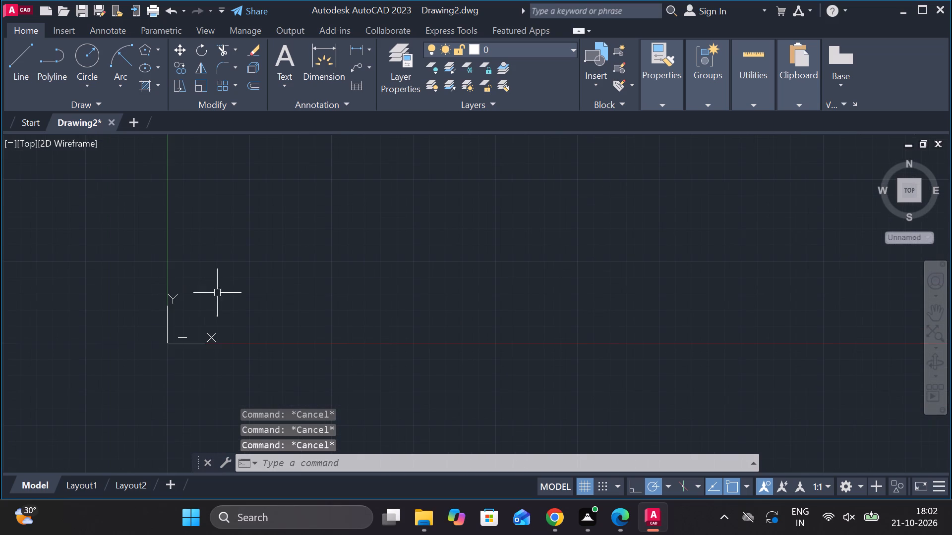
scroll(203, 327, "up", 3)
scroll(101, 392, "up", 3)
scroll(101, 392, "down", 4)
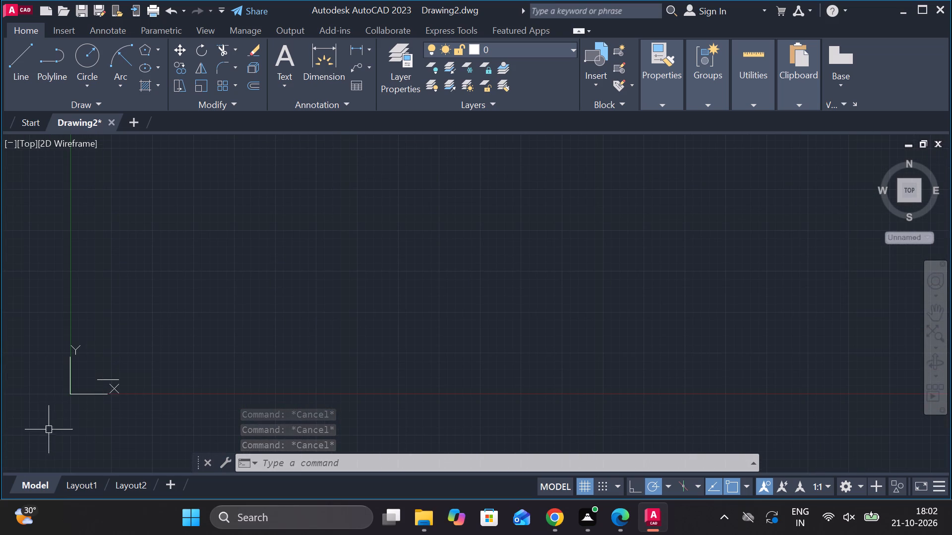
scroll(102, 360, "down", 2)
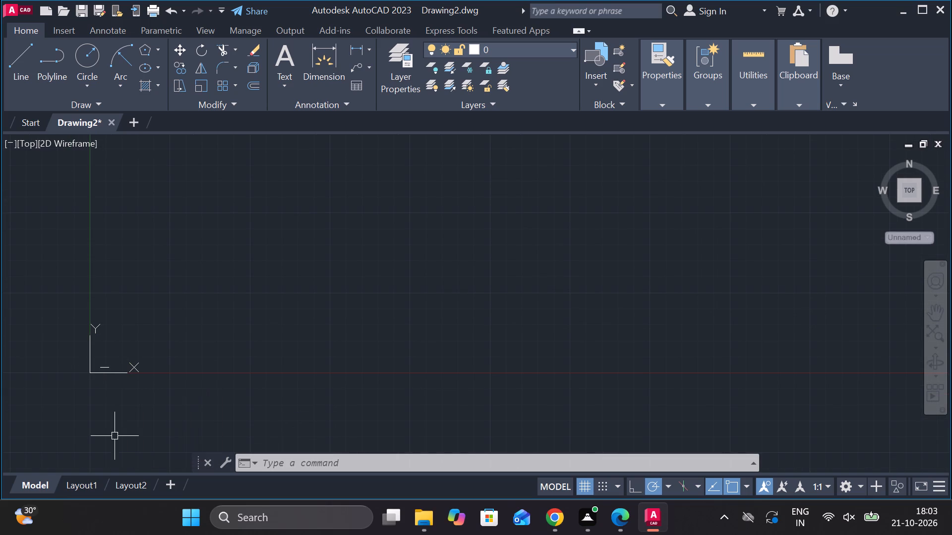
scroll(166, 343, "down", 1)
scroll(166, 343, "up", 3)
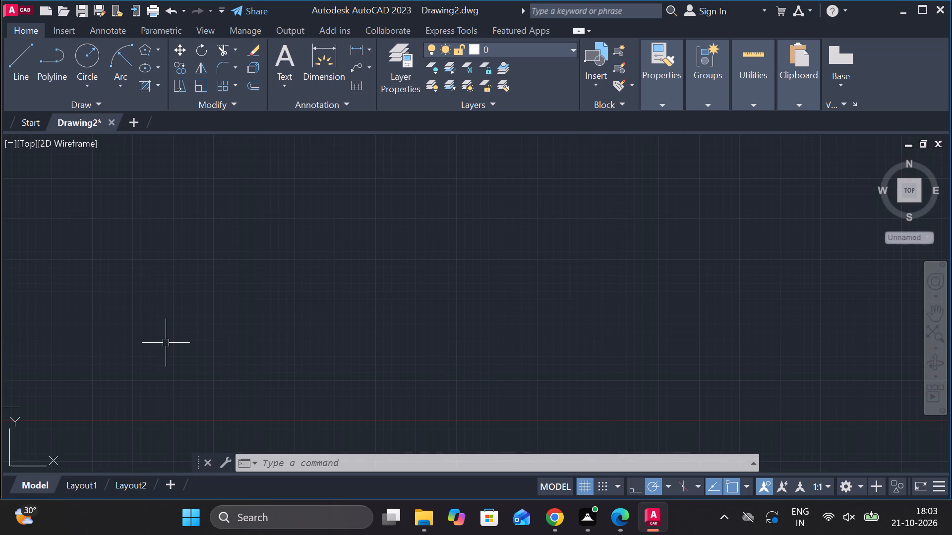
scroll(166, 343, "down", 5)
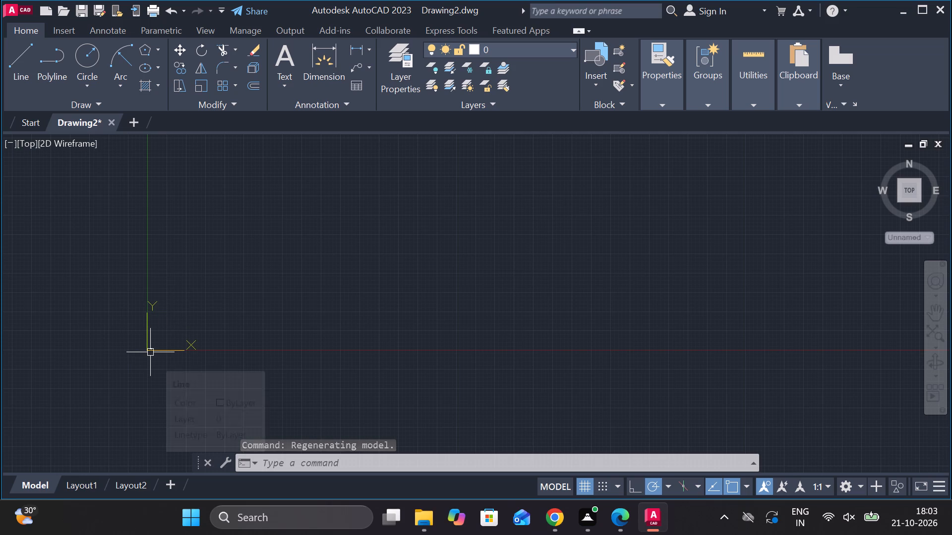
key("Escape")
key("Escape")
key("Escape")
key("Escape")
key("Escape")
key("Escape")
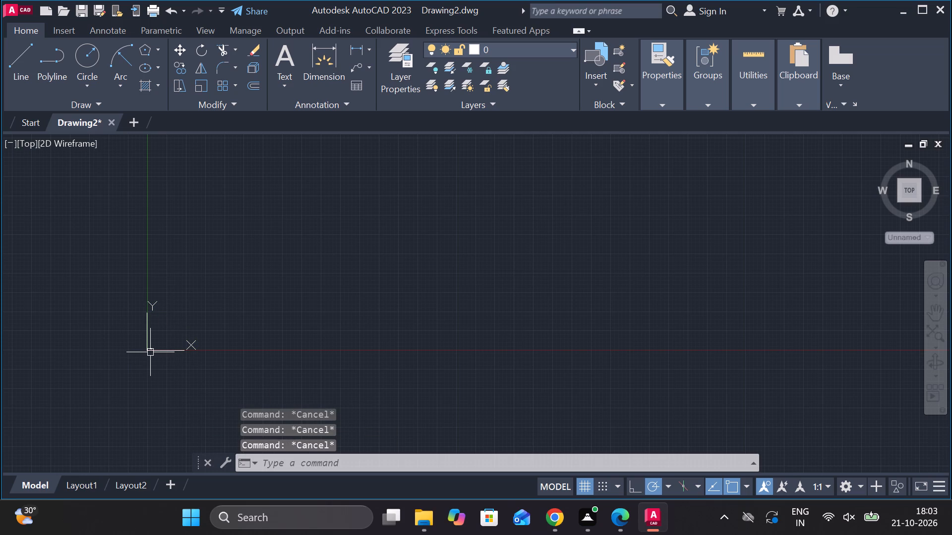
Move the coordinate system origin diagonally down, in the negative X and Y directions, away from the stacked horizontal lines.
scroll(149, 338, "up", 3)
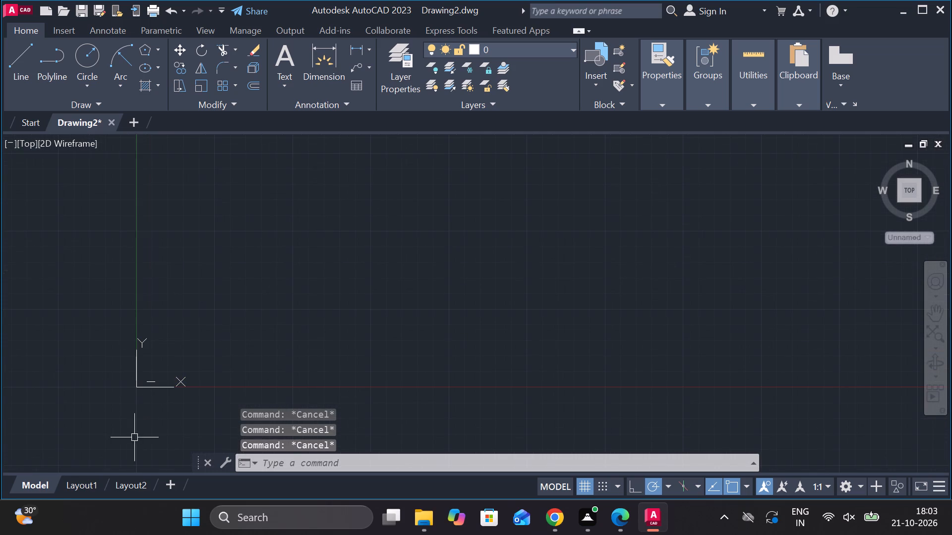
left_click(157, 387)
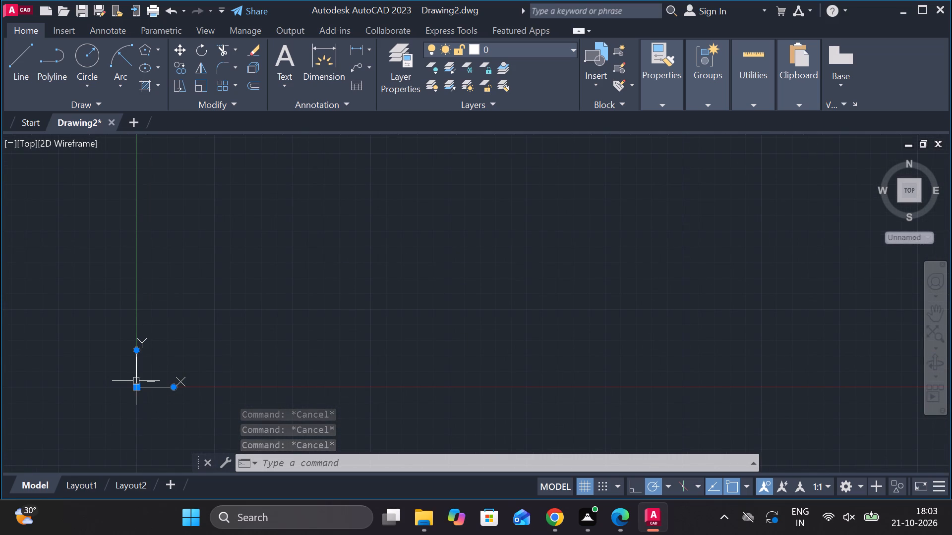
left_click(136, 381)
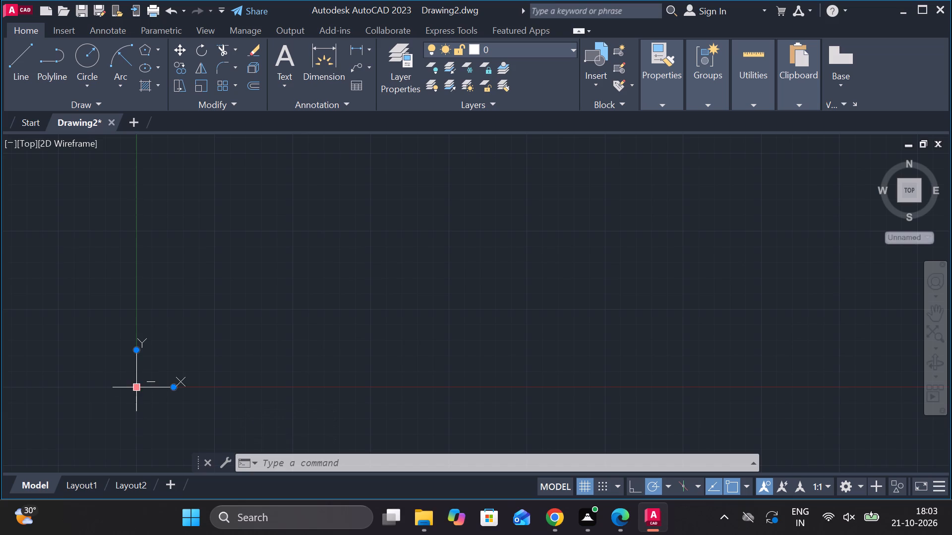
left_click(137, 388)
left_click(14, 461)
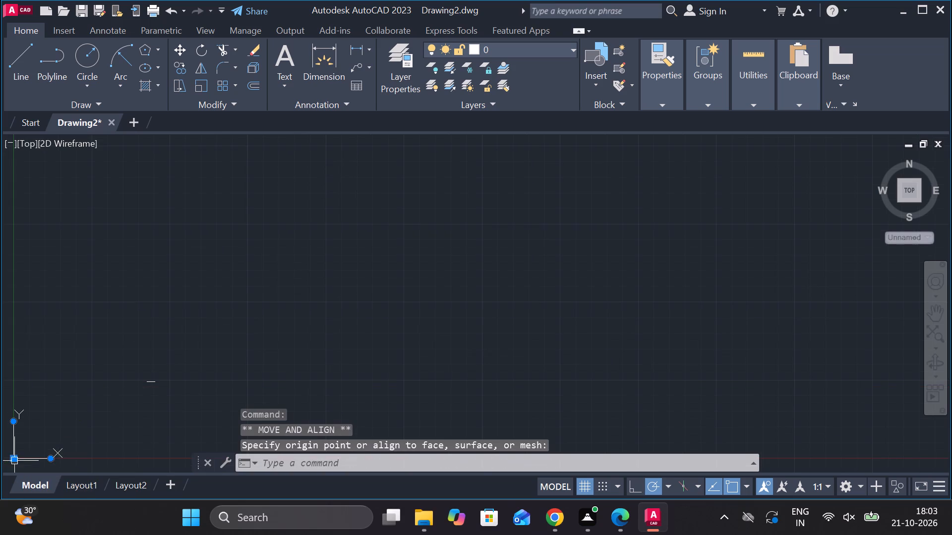
Erase the topmost line of the closely stacked horizontal lines.
scroll(109, 389, "up", 4)
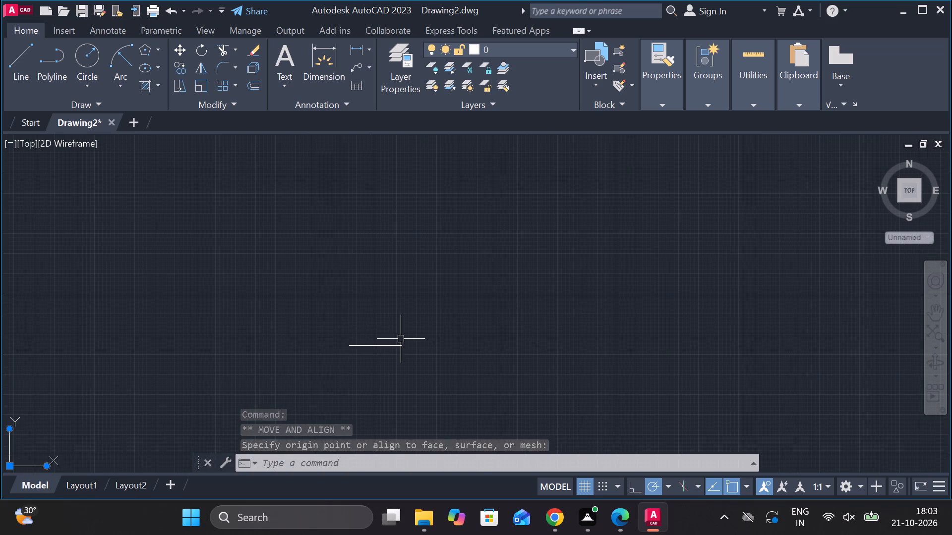
scroll(401, 339, "up", 2)
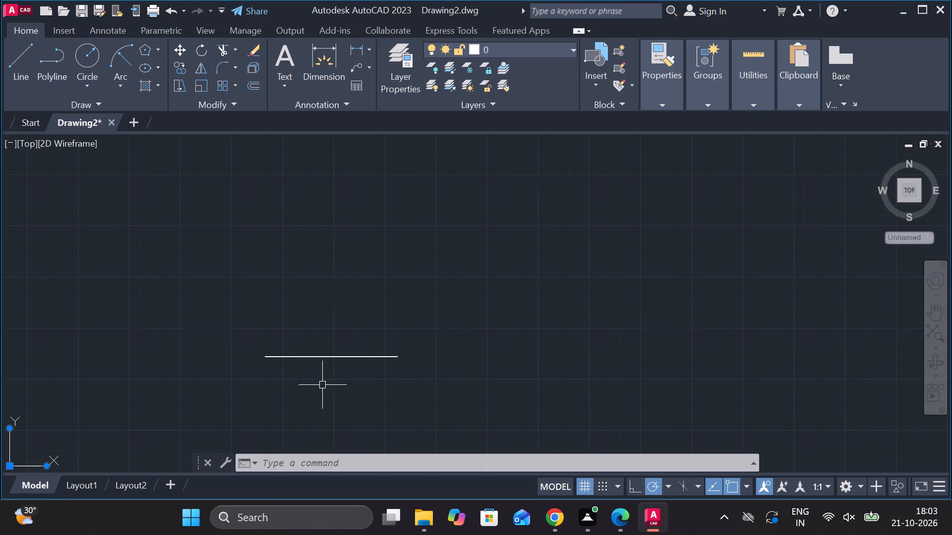
scroll(346, 359, "up", 3)
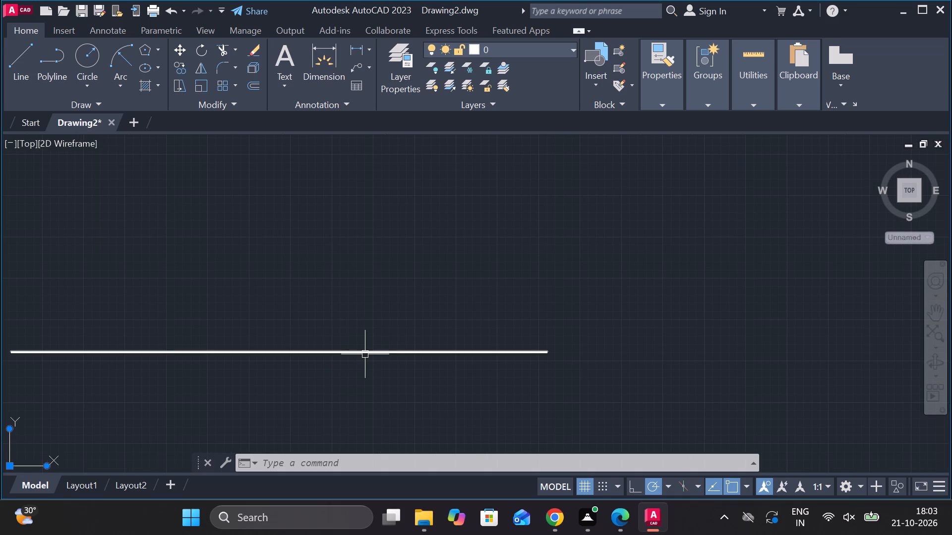
left_click(365, 354)
scroll(262, 362, "up", 5)
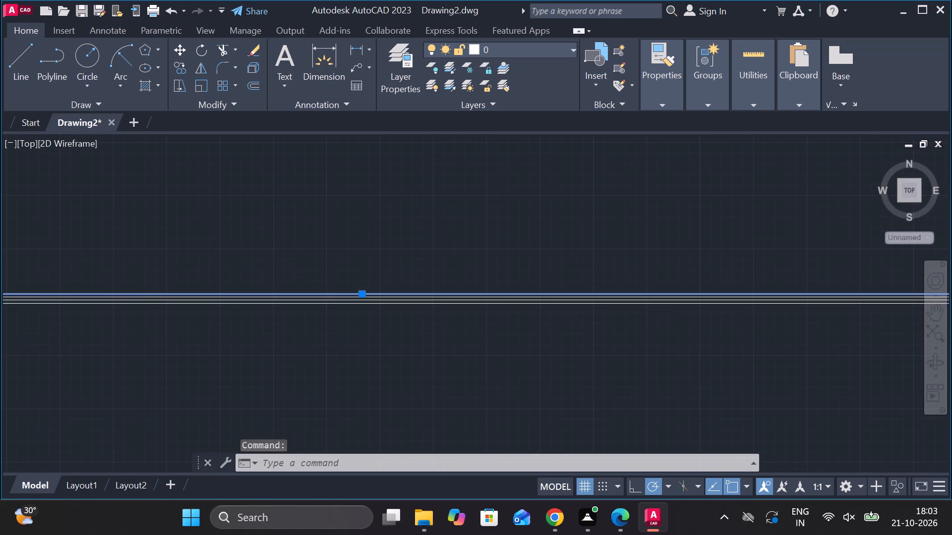
scroll(415, 234, "up", 3)
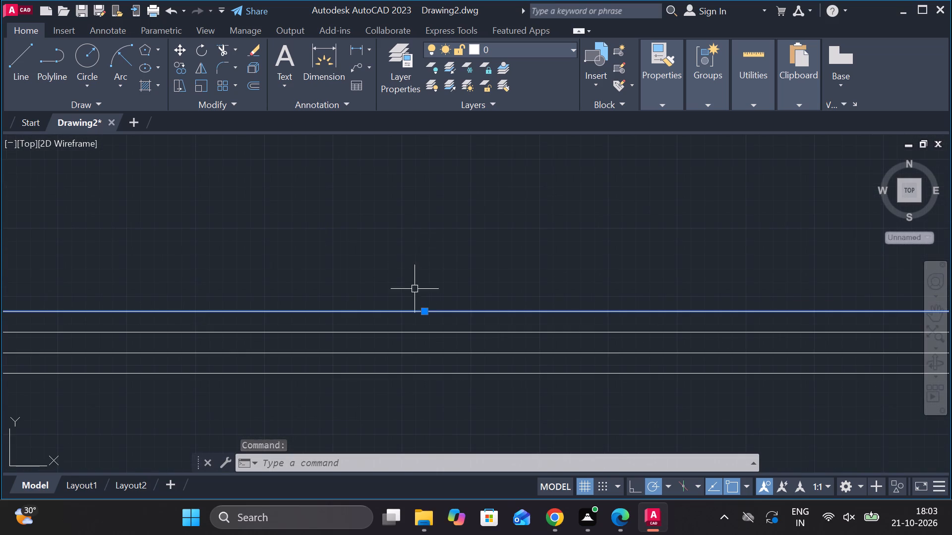
scroll(404, 314, "up", 7)
scroll(394, 338, "down", 20)
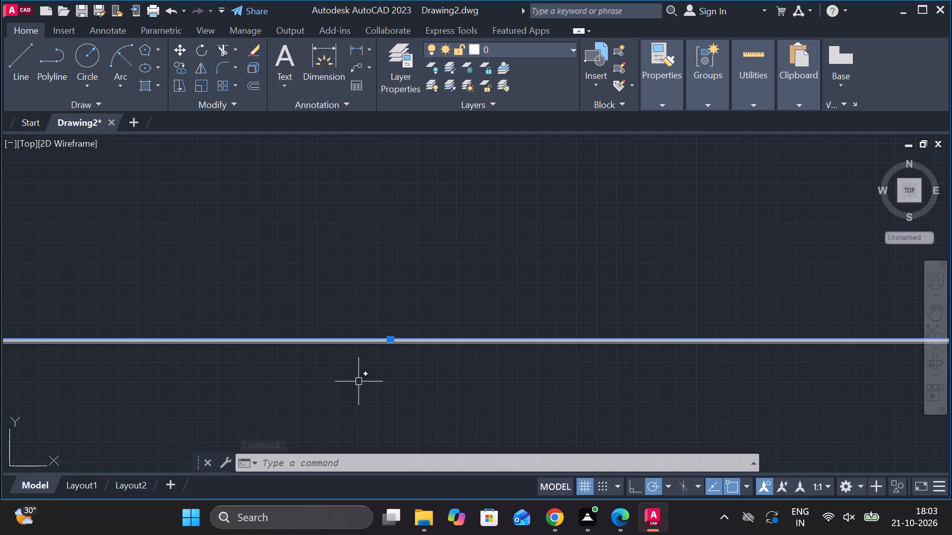
scroll(318, 333, "down", 9)
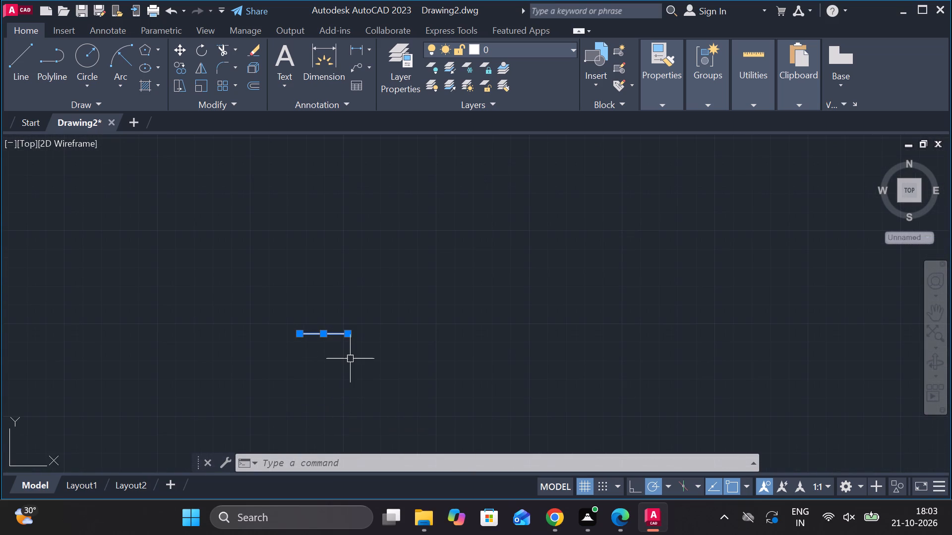
key("Delete")
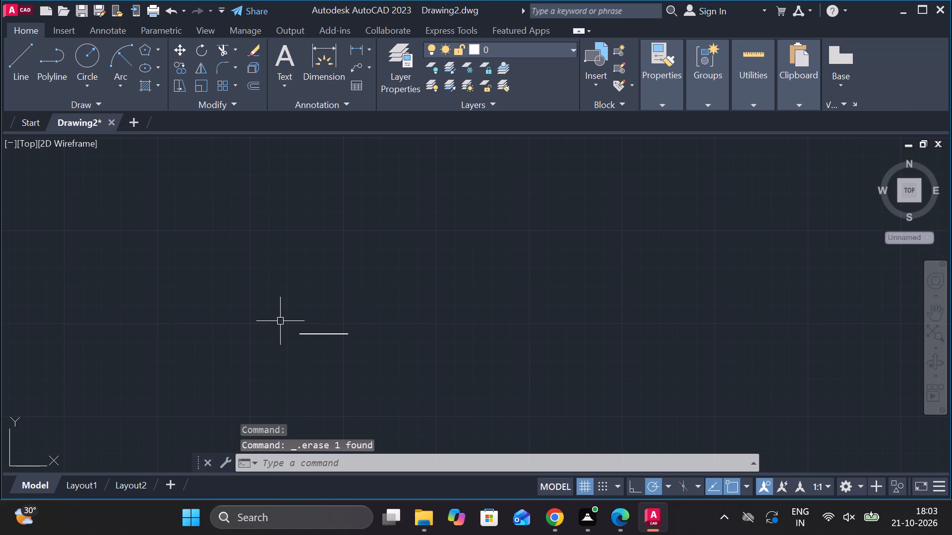
Erase all the remaining stacked horizontal lines together with one window selection.
left_click(288, 315)
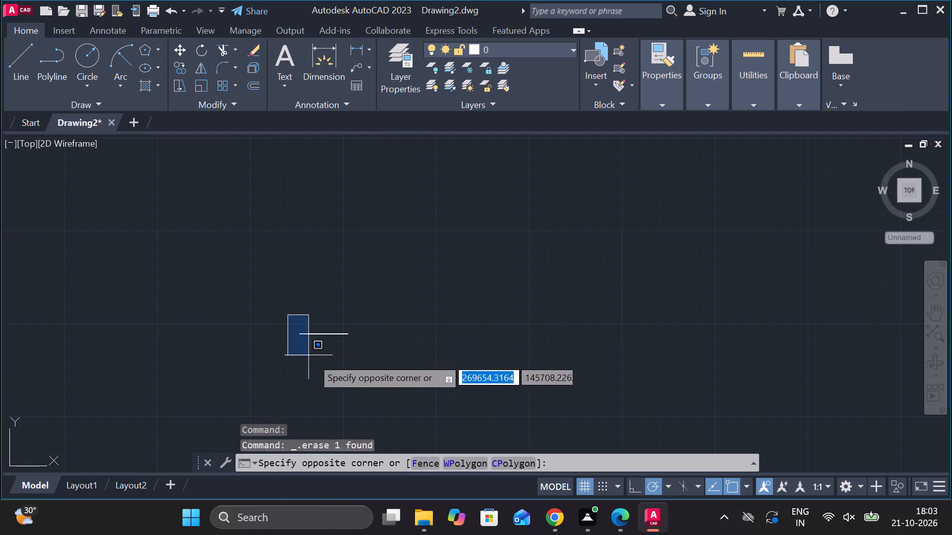
left_click(405, 361)
key("Delete")
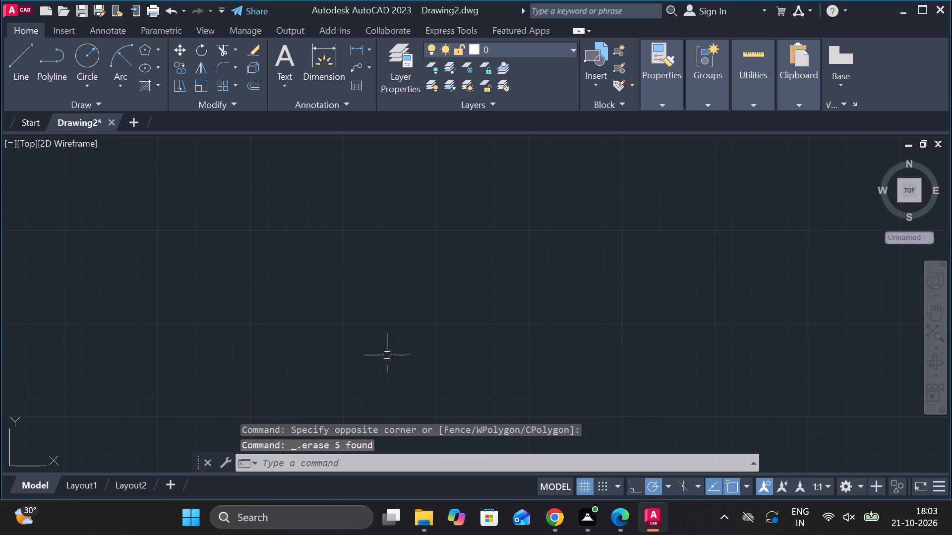
Move the coordinate system origin again in the negative X and Y directions, leaving open space above it for the figure.
scroll(233, 332, "down", 3)
scroll(281, 326, "down", 1)
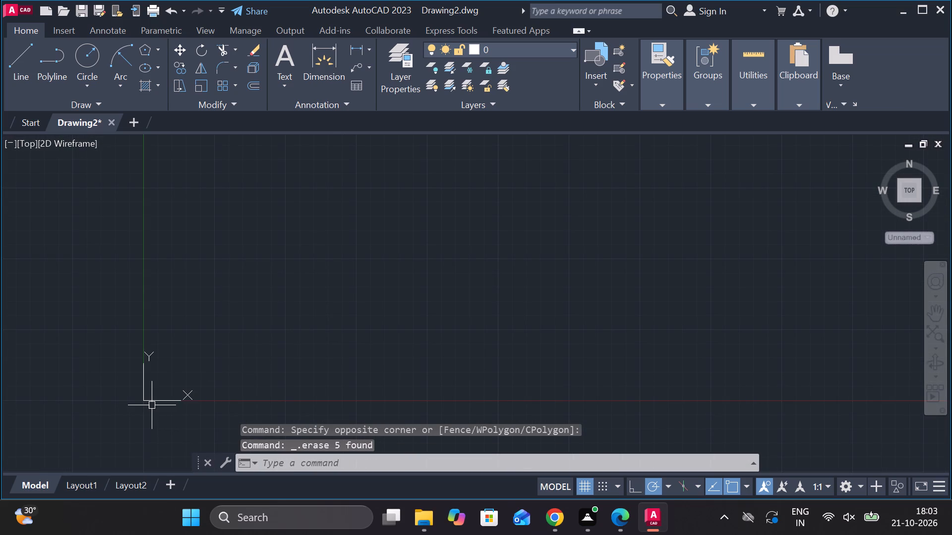
left_click(153, 399)
left_click(140, 401)
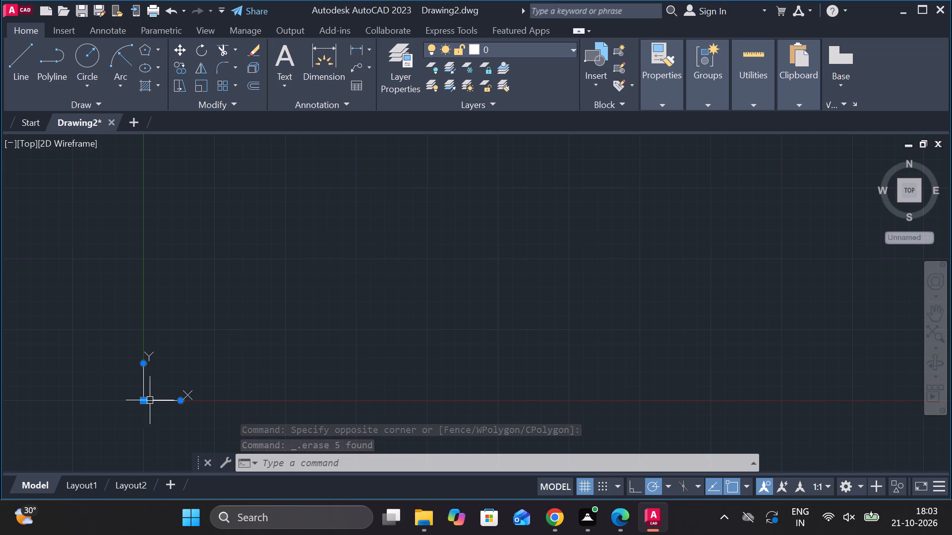
left_click(140, 400)
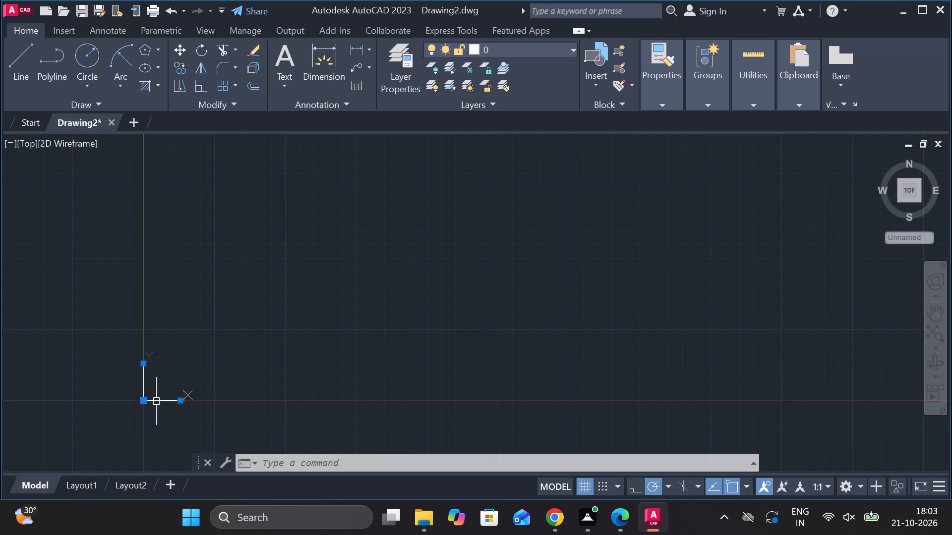
left_click(141, 400)
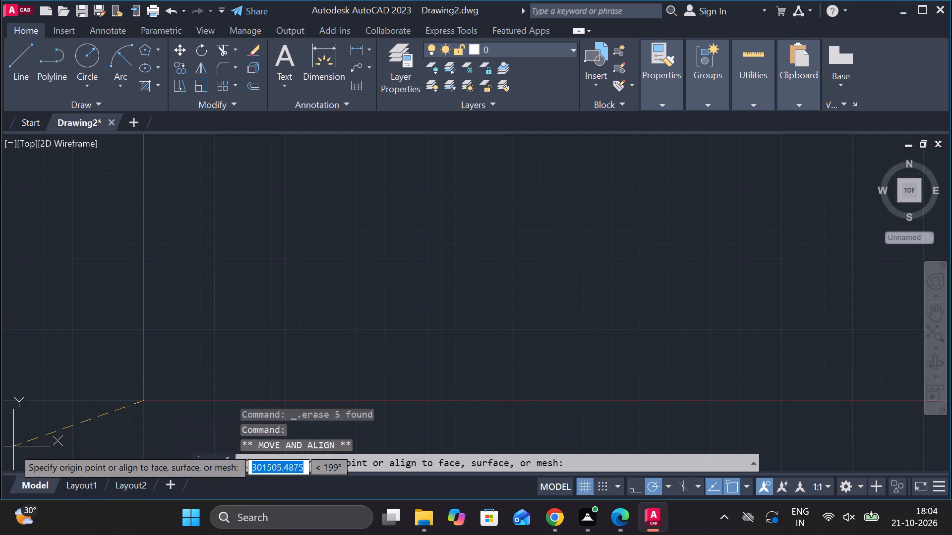
left_click(10, 463)
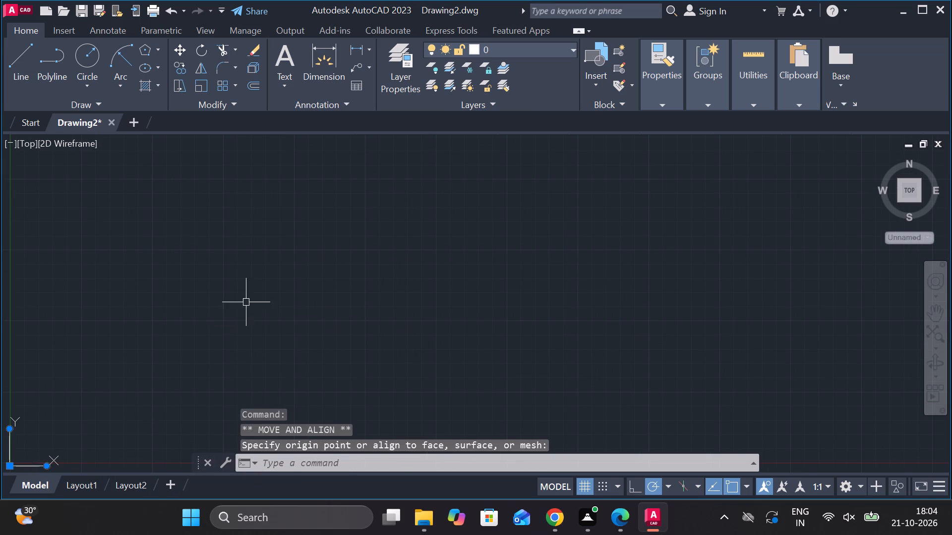
Draw a single freehand-length horizontal line in the empty area above the coordinate system origin.
left_click(20, 63)
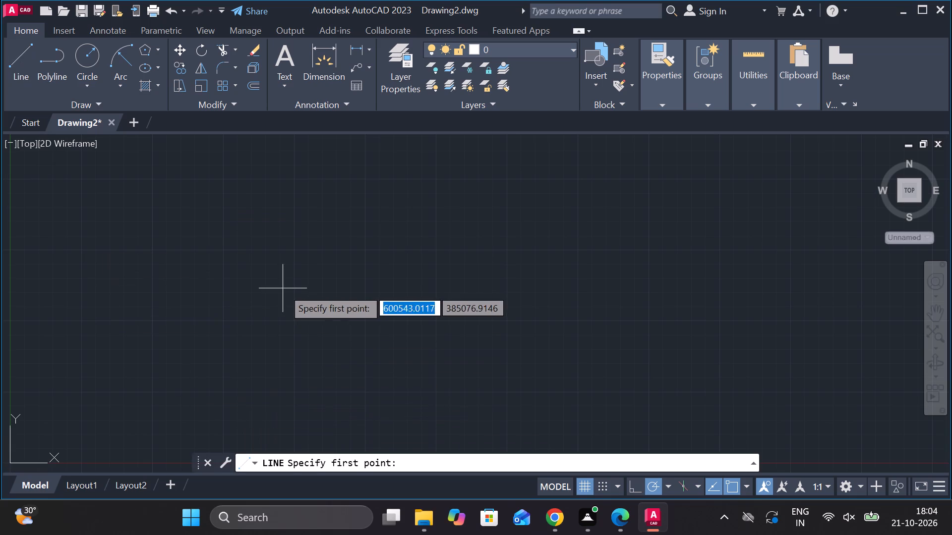
left_click(242, 306)
left_click(522, 312)
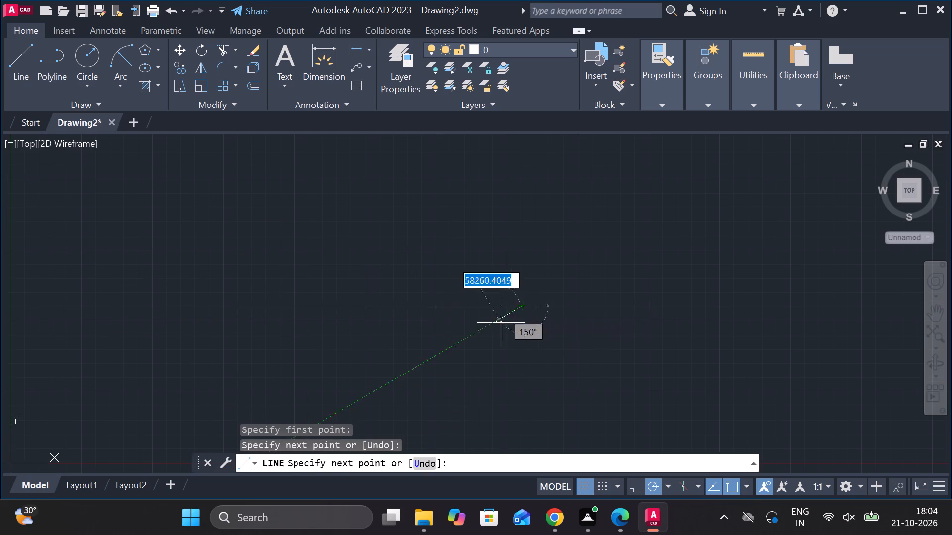
key("Escape")
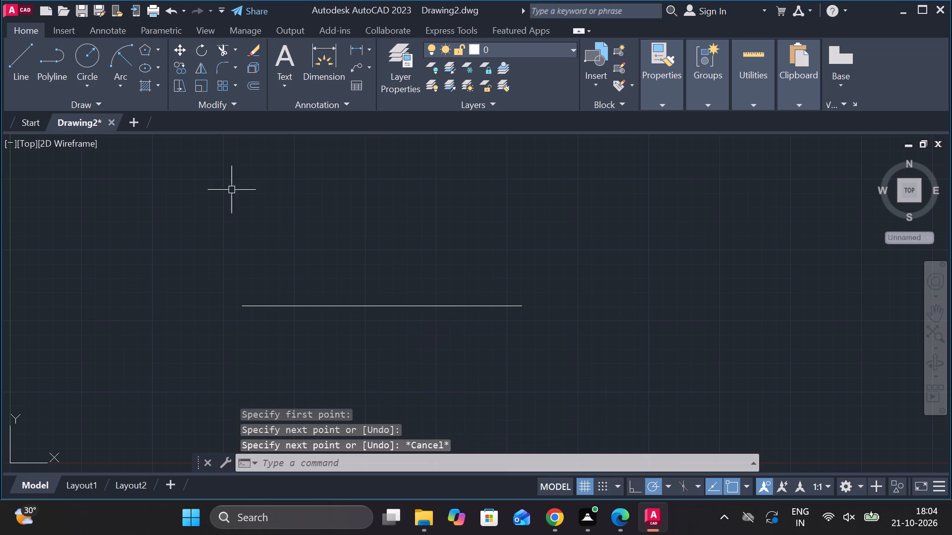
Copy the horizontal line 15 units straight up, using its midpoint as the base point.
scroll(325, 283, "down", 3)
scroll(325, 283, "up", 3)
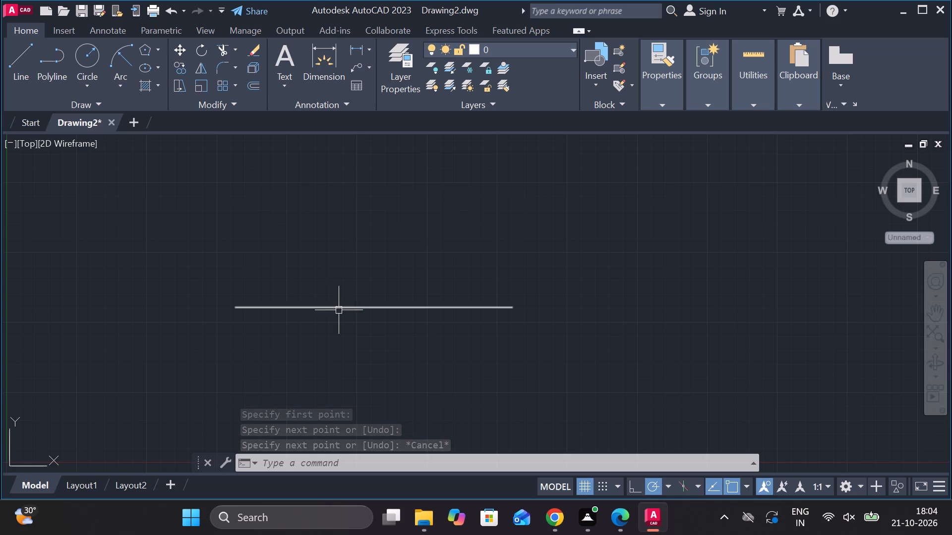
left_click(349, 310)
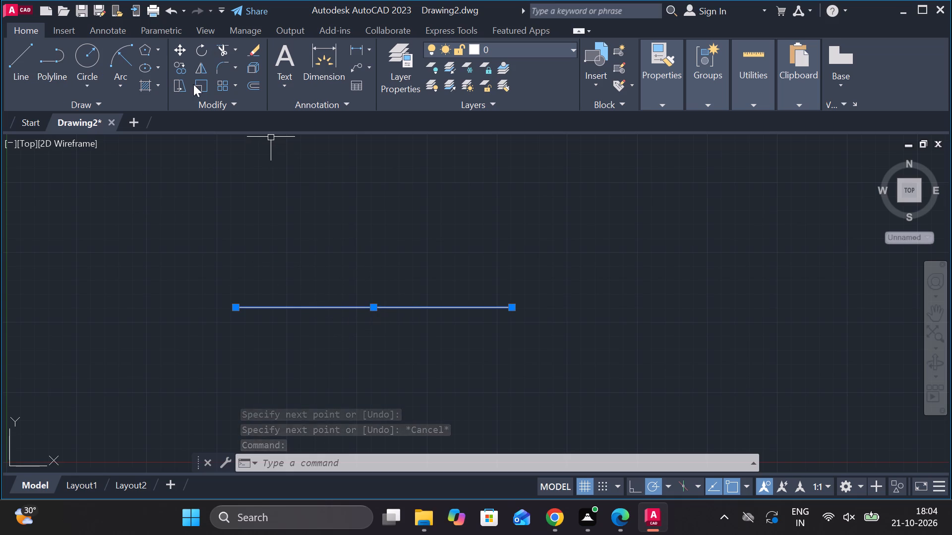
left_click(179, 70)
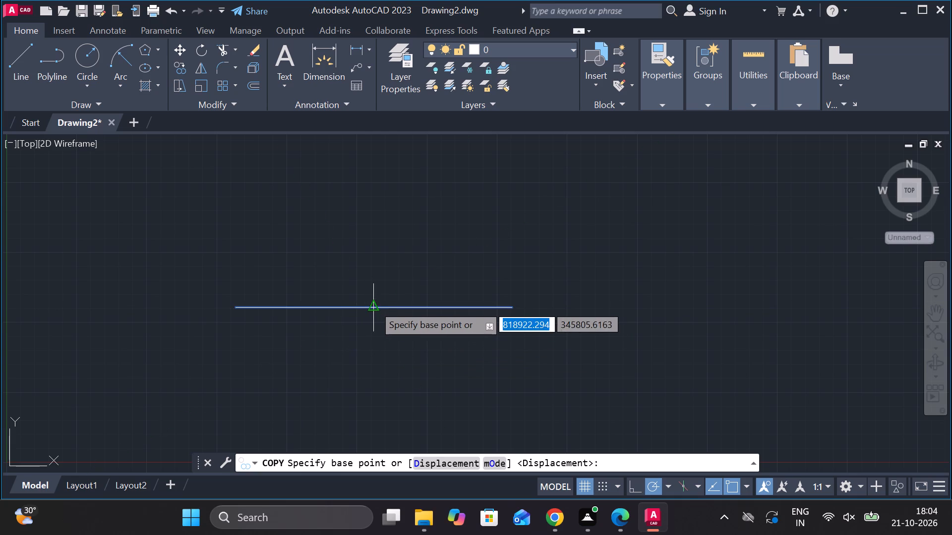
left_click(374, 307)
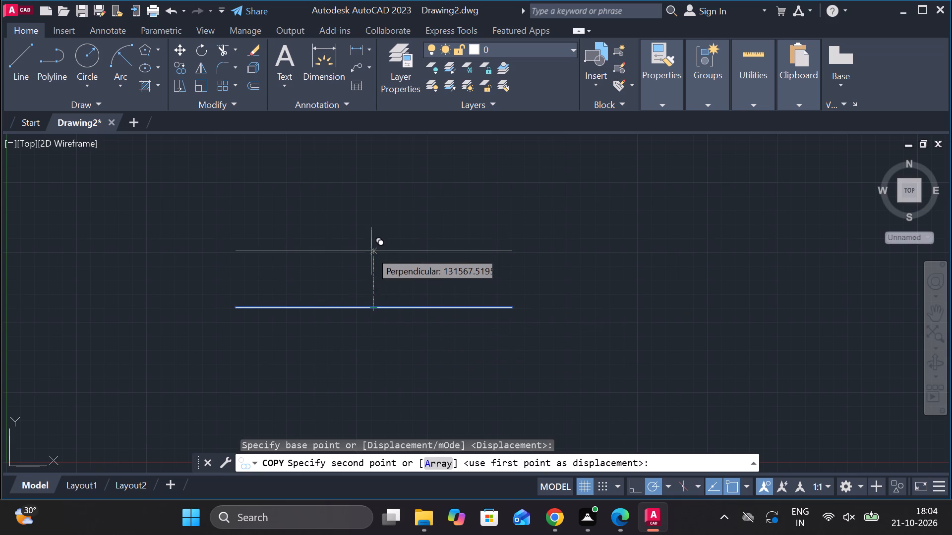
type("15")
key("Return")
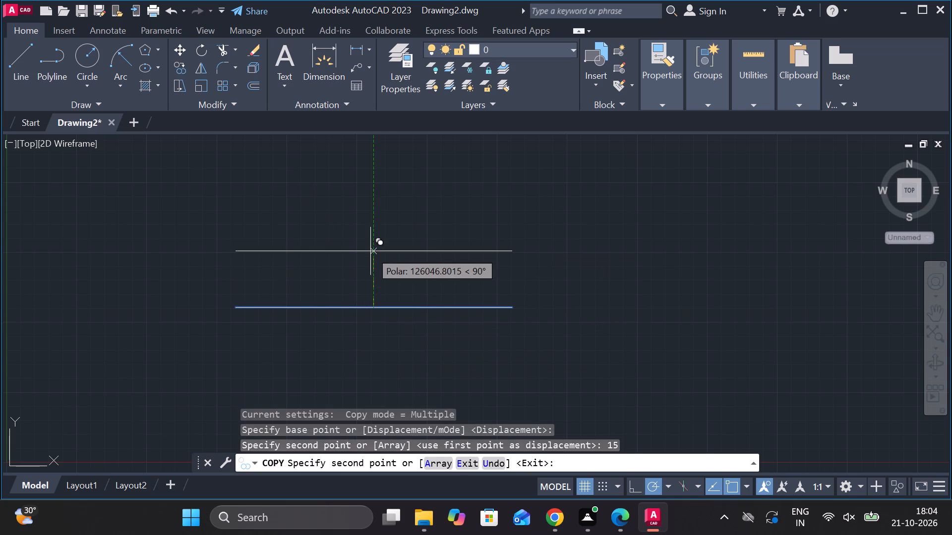
Examine the spacing between the original horizontal line and its copy at close range and at full length.
scroll(367, 336, "up", 3)
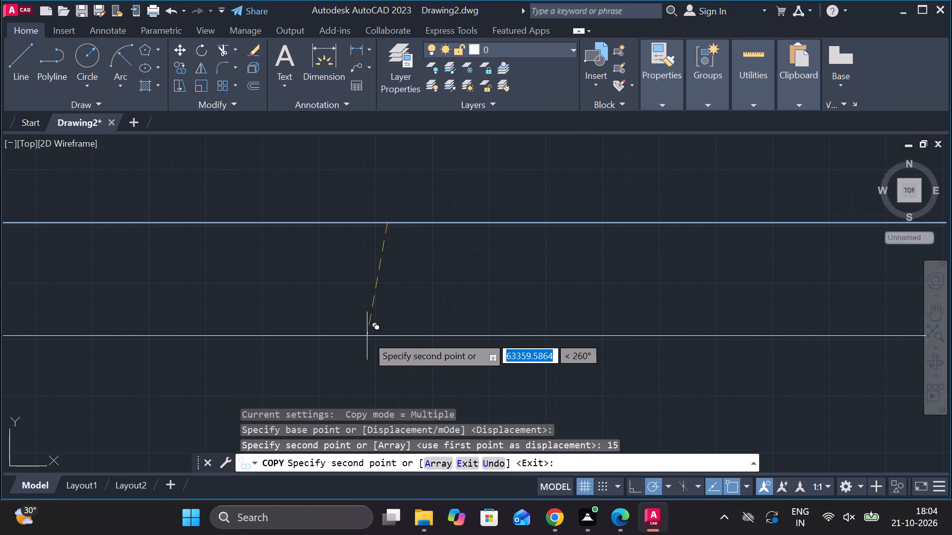
scroll(394, 238, "up", 4)
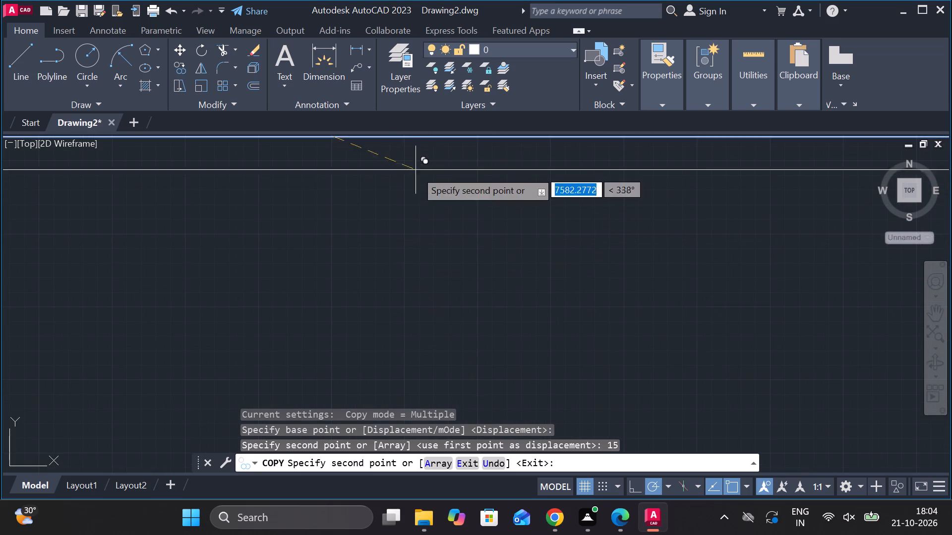
scroll(407, 309, "down", 3)
scroll(402, 281, "up", 4)
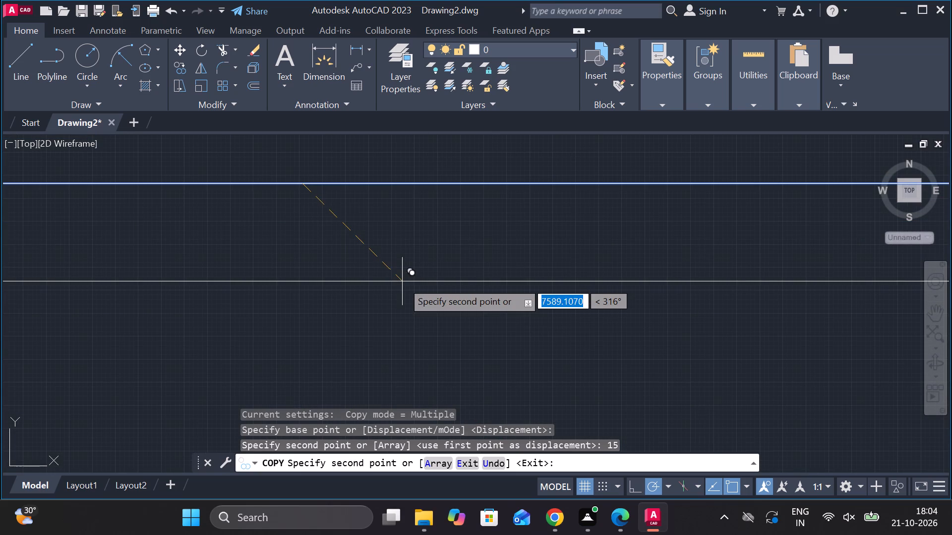
scroll(386, 188, "up", 5)
scroll(398, 141, "up", 3)
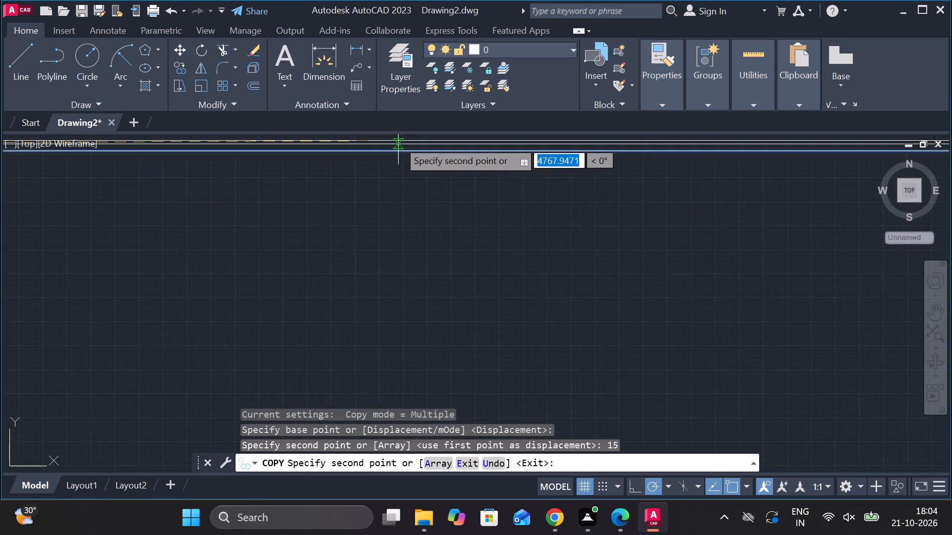
scroll(398, 141, "up", 1)
scroll(389, 188, "up", 5)
scroll(389, 187, "down", 5)
scroll(388, 153, "up", 1)
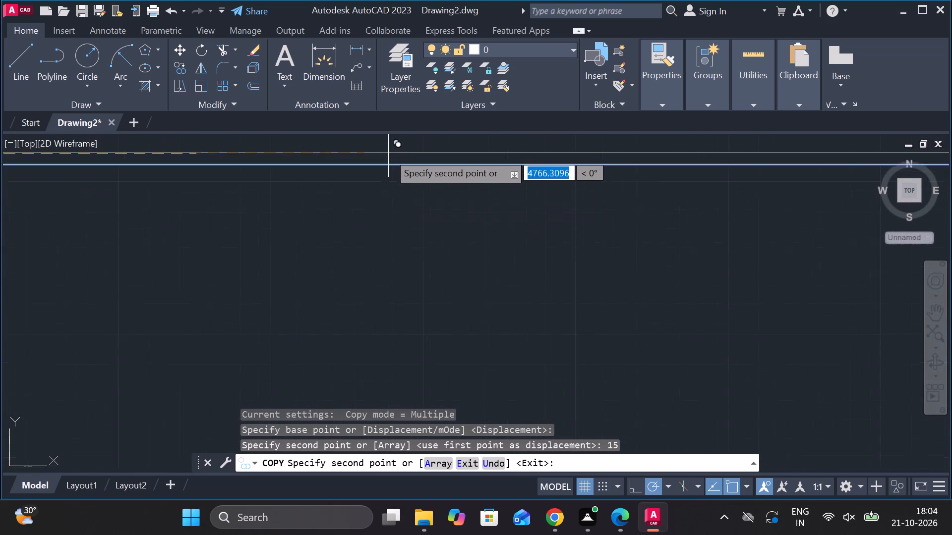
scroll(388, 153, "up", 4)
scroll(382, 276, "up", 6)
scroll(382, 276, "down", 17)
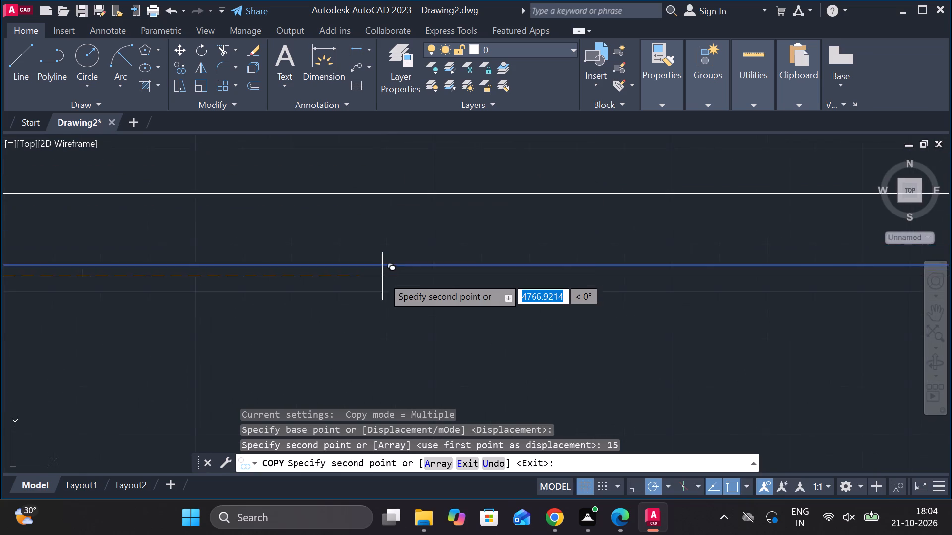
scroll(382, 276, "down", 20)
scroll(382, 276, "down", 9)
scroll(392, 277, "up", 10)
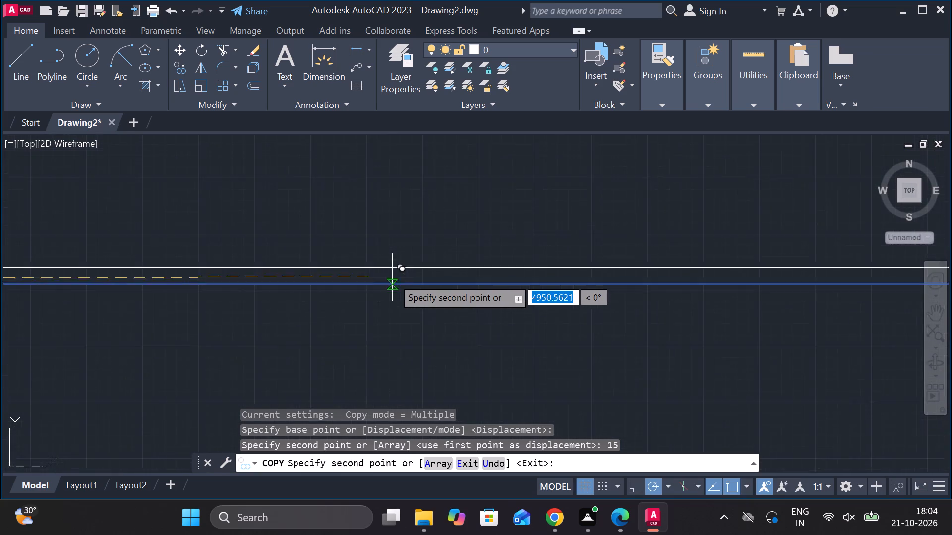
scroll(392, 277, "up", 7)
scroll(392, 277, "down", 6)
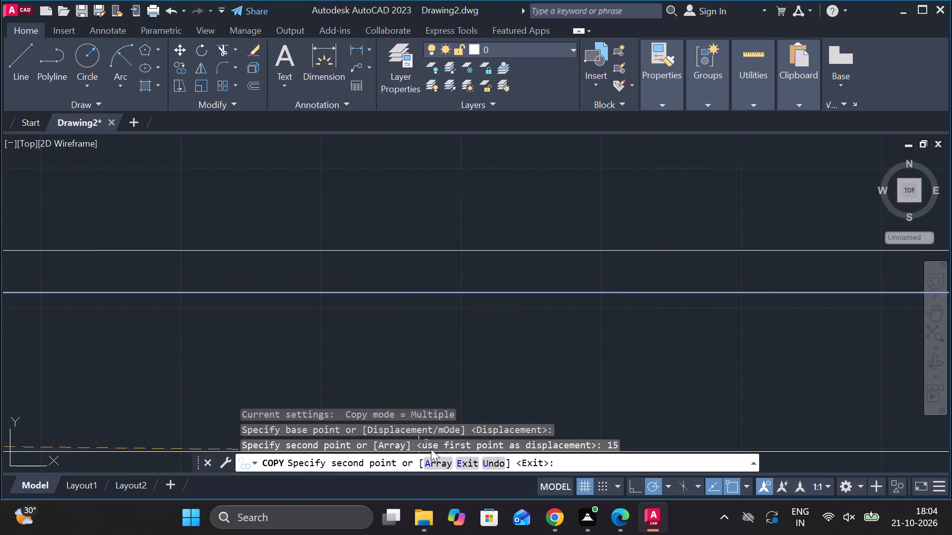
scroll(434, 337, "down", 6)
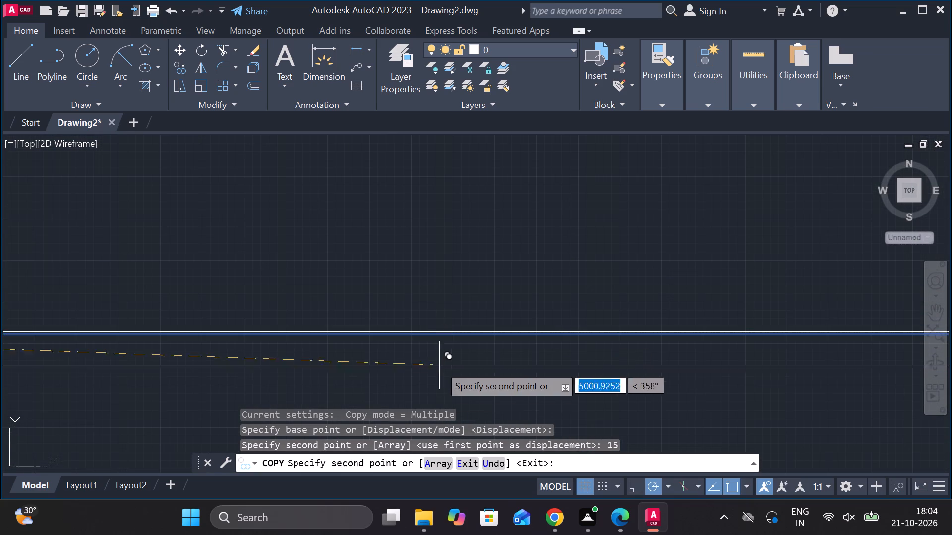
scroll(449, 381, "down", 20)
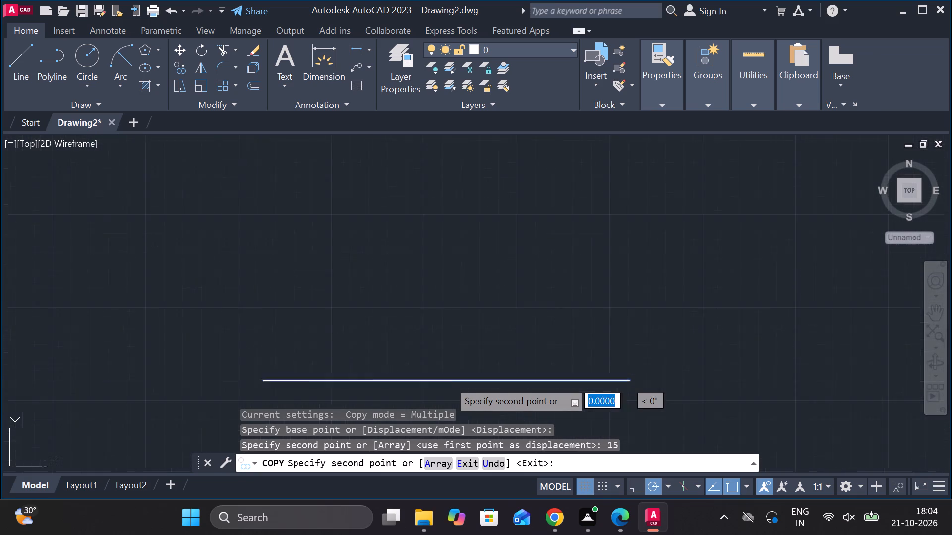
scroll(449, 381, "down", 8)
scroll(453, 401, "up", 7)
scroll(453, 401, "down", 5)
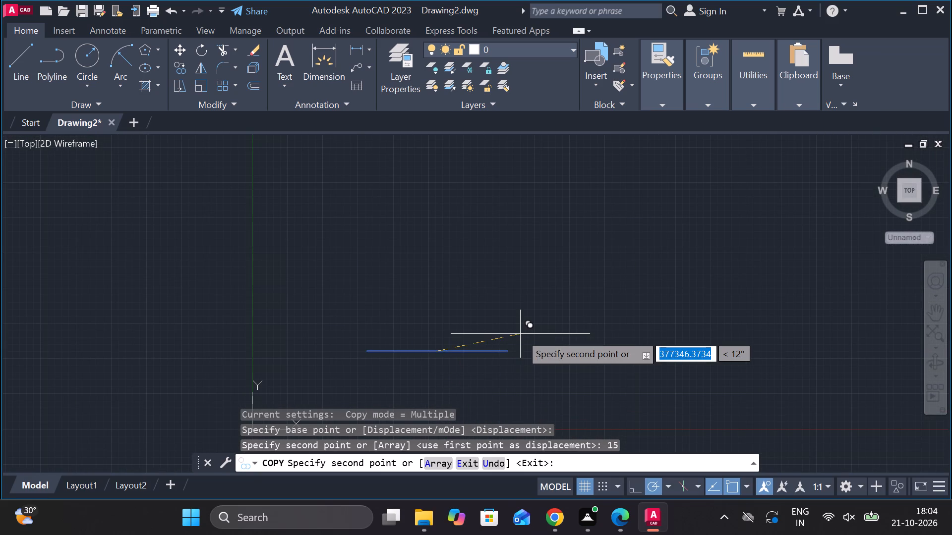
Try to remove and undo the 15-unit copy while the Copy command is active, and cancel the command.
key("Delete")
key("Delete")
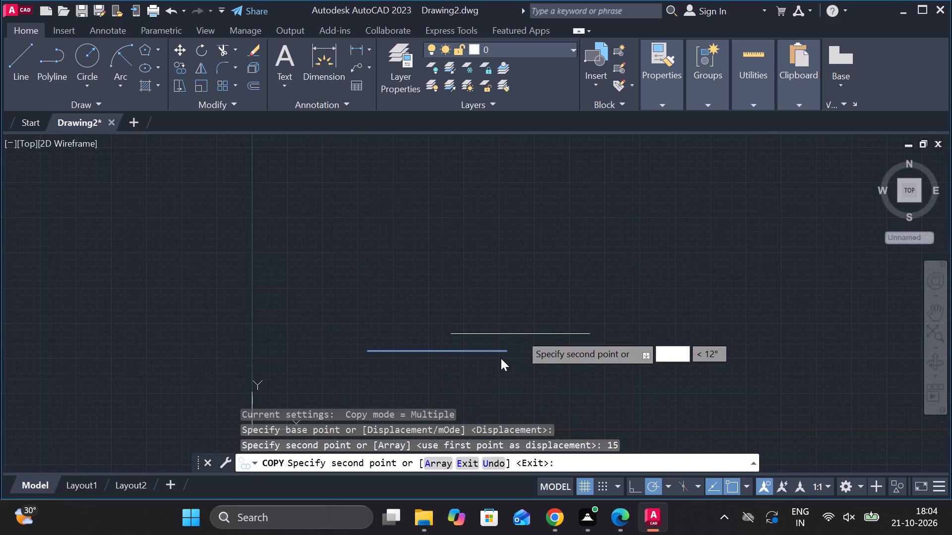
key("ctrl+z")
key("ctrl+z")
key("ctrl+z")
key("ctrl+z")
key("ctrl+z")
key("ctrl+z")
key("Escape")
Erase the horizontal line and its copy near the coordinate origin together with one crossing selection.
scroll(463, 362, "down", 2)
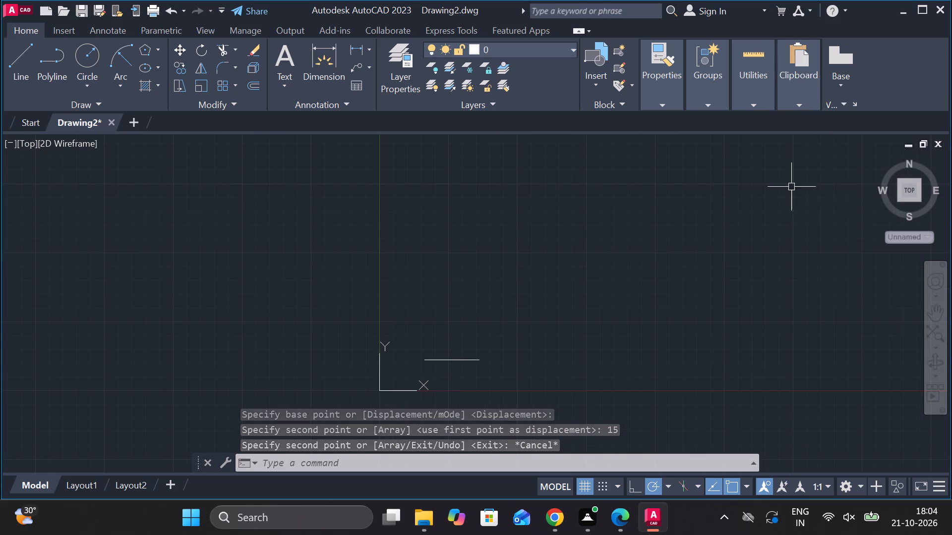
scroll(717, 410, "down", 7)
scroll(618, 318, "up", 5)
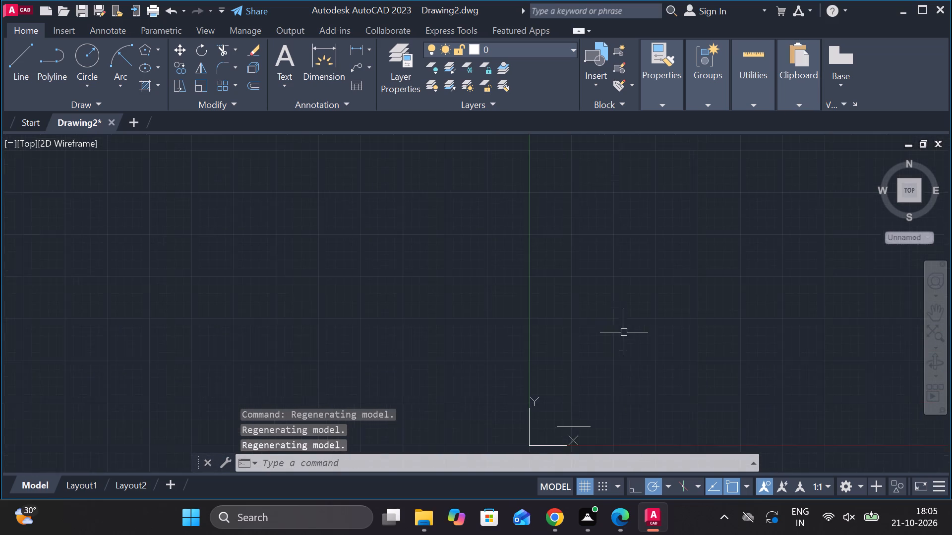
middle_click_drag(612, 332, 544, 211)
left_click(586, 357)
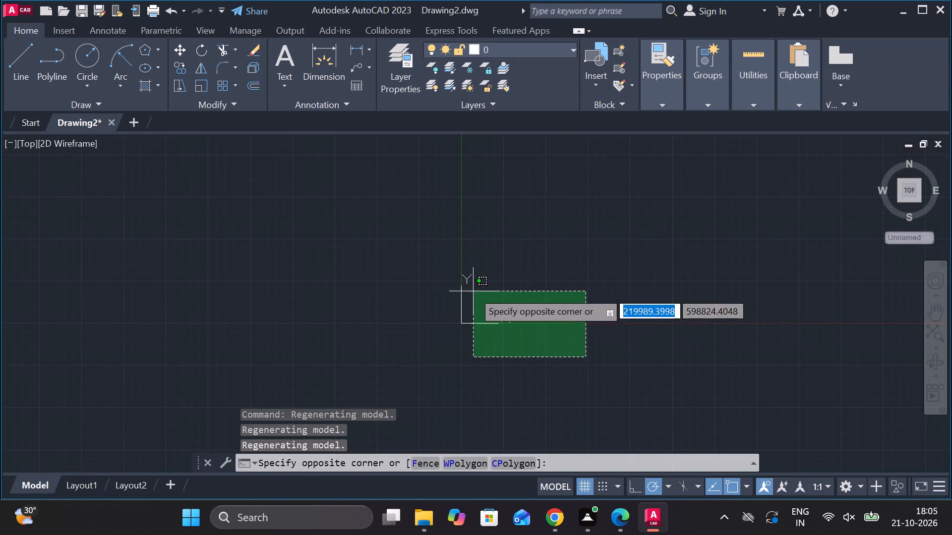
left_click(462, 260)
type("E")
key("space")
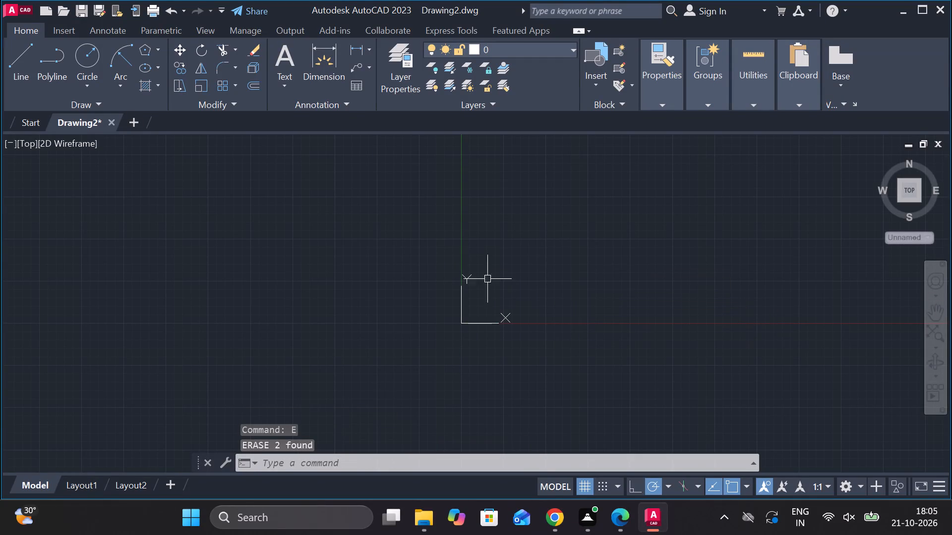
Draw a new horizontal base line in the empty area above the coordinate origin.
middle_click_drag(585, 221, 555, 280)
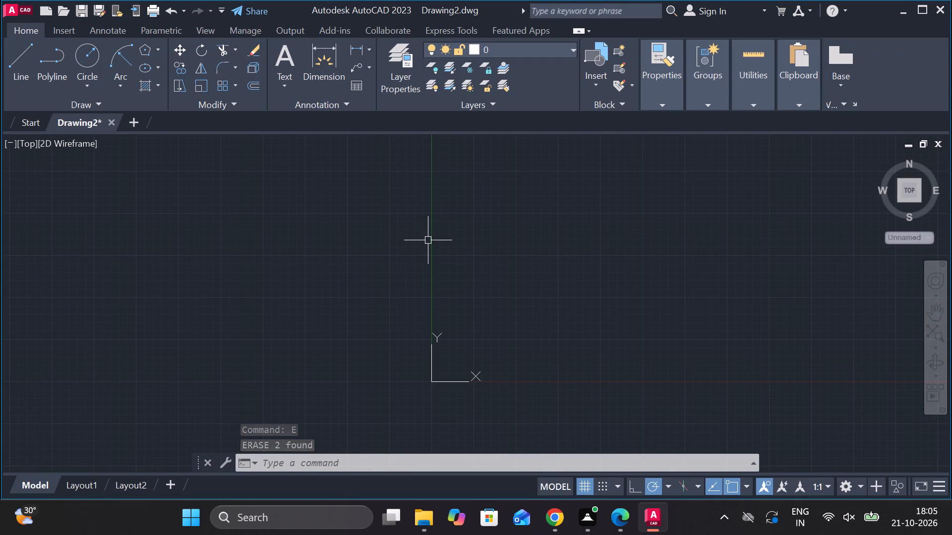
key("z")
key("Return")
key("e")
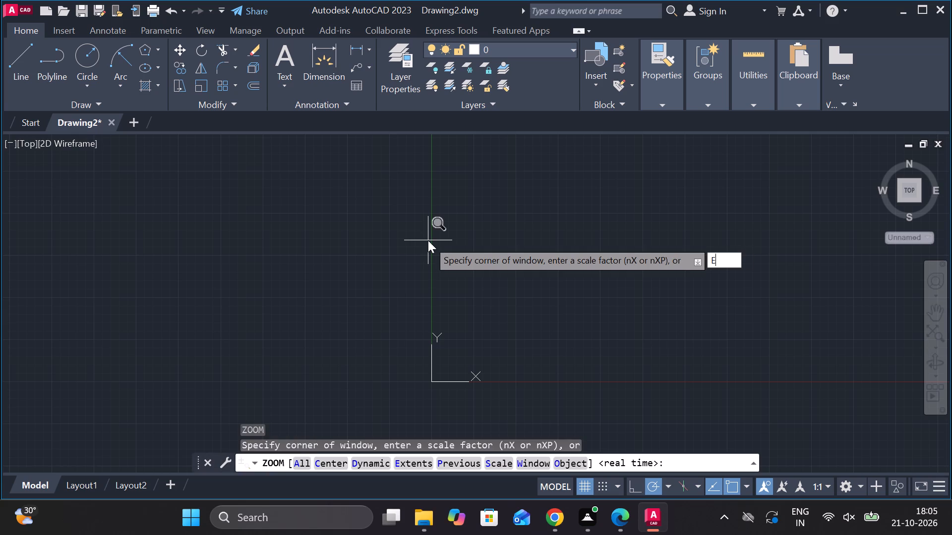
key("Return")
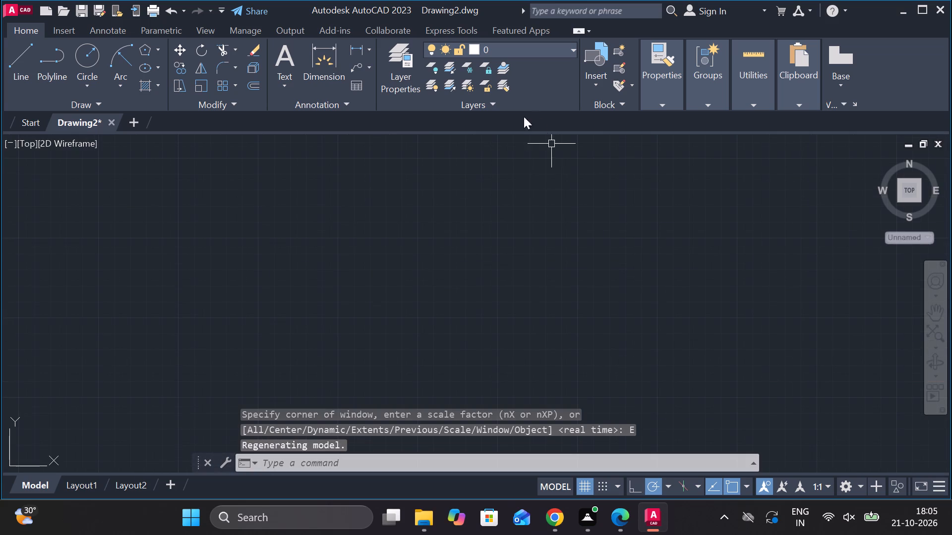
key("l")
key("Return")
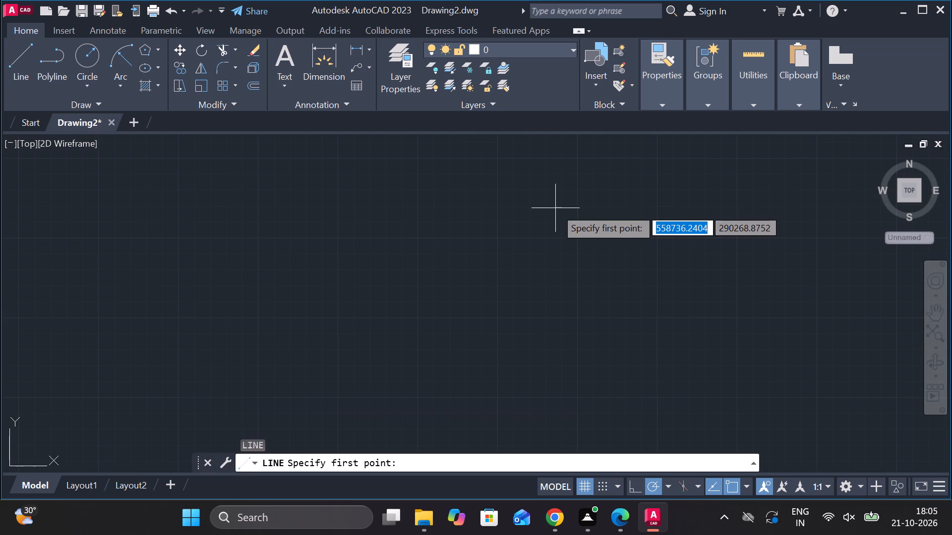
left_click(382, 296)
scroll(494, 290, "up", 2)
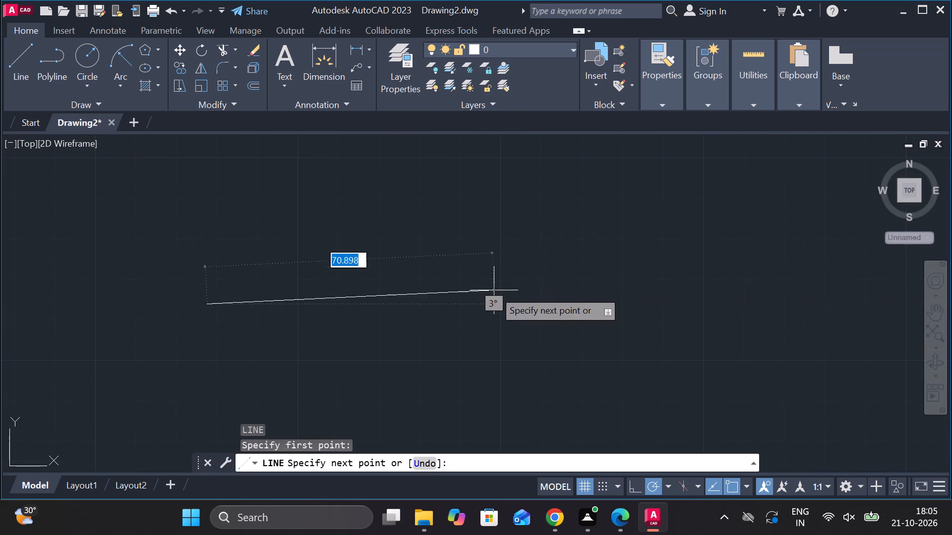
scroll(393, 299, "up", 1)
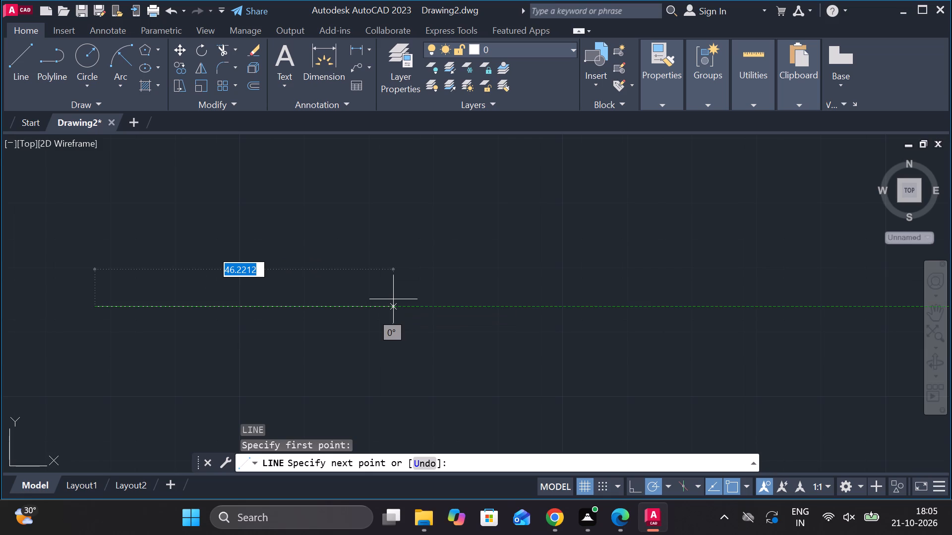
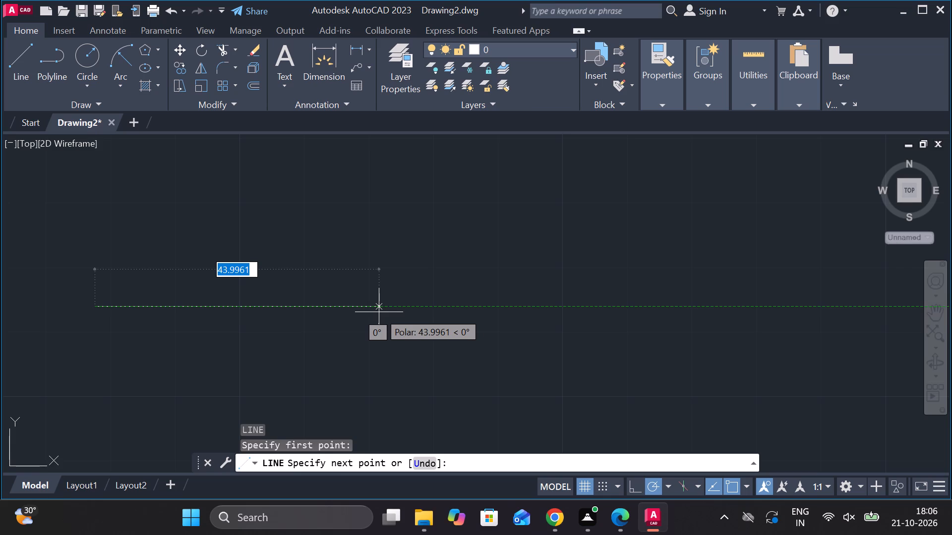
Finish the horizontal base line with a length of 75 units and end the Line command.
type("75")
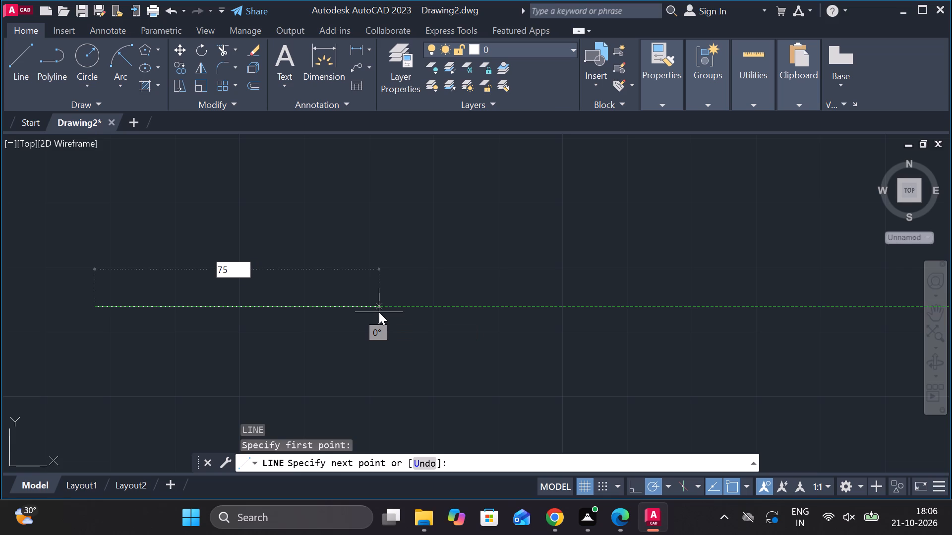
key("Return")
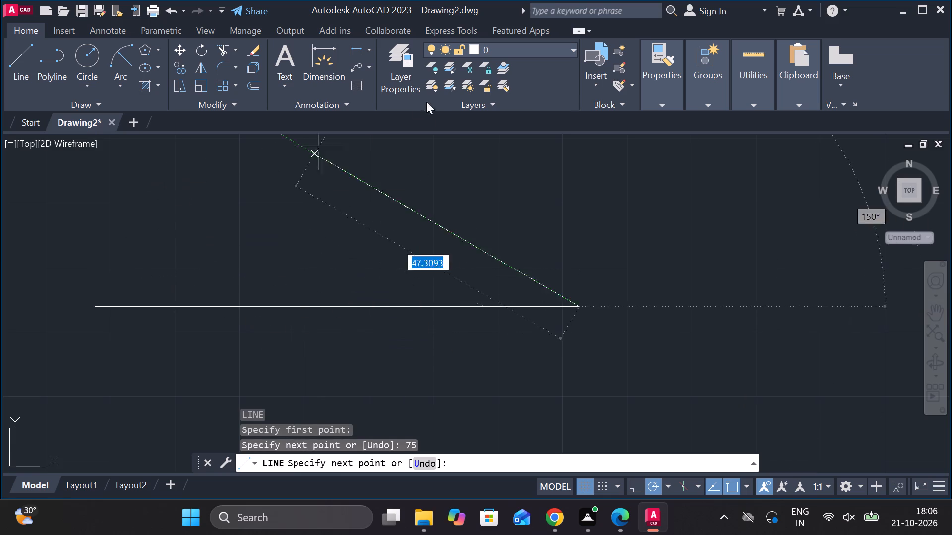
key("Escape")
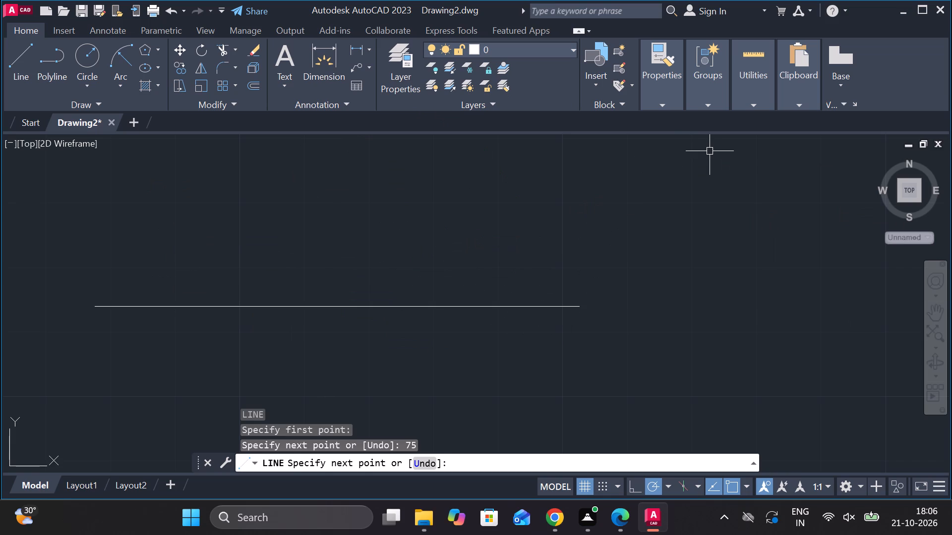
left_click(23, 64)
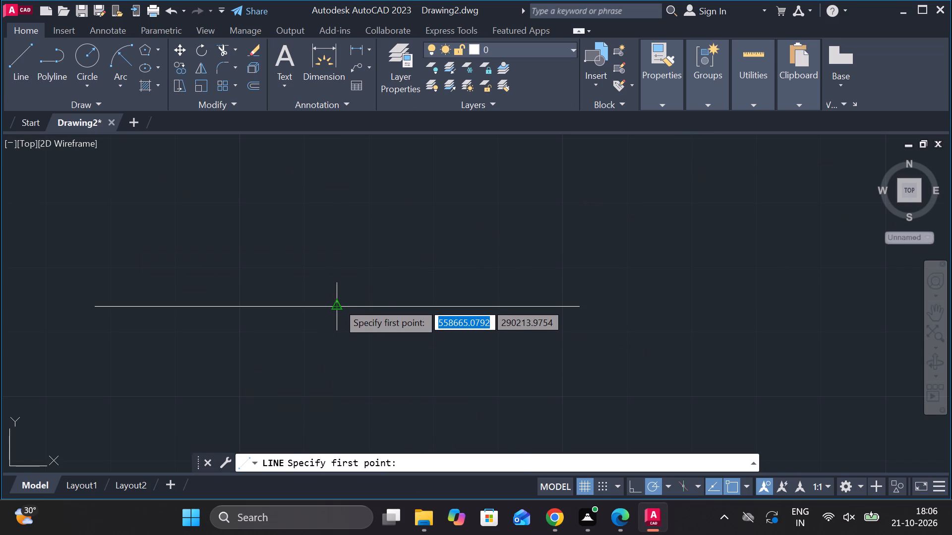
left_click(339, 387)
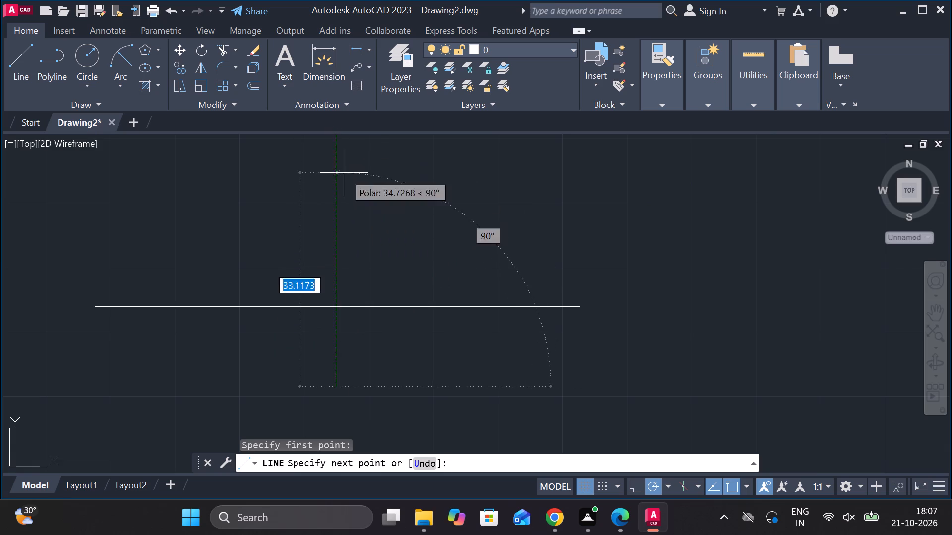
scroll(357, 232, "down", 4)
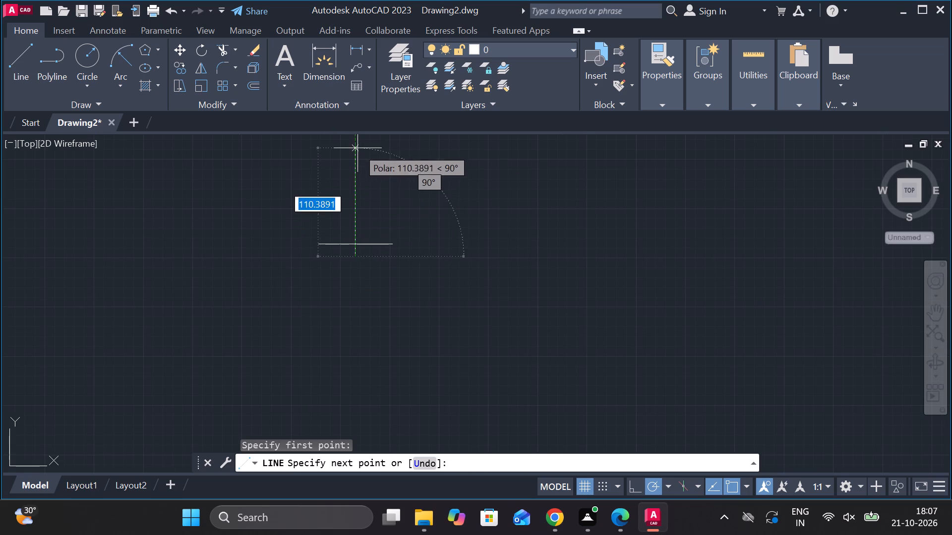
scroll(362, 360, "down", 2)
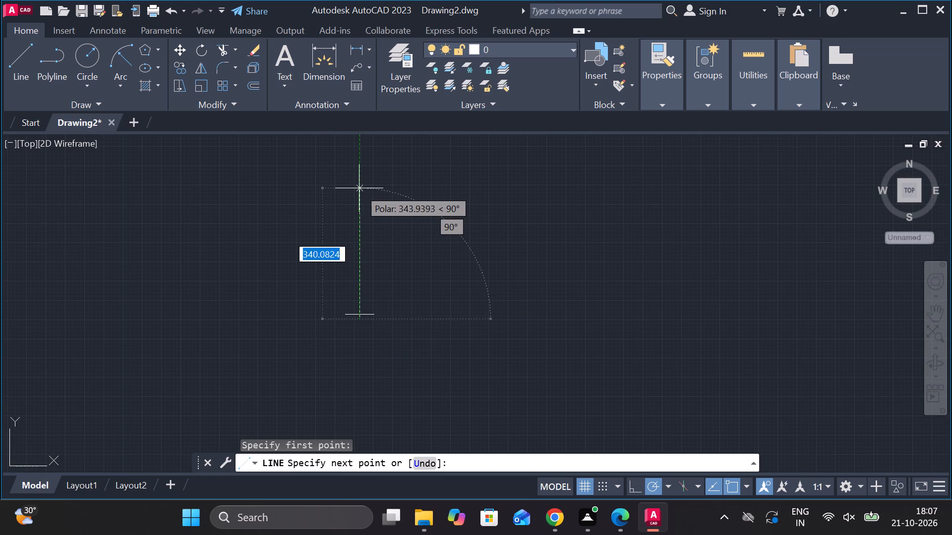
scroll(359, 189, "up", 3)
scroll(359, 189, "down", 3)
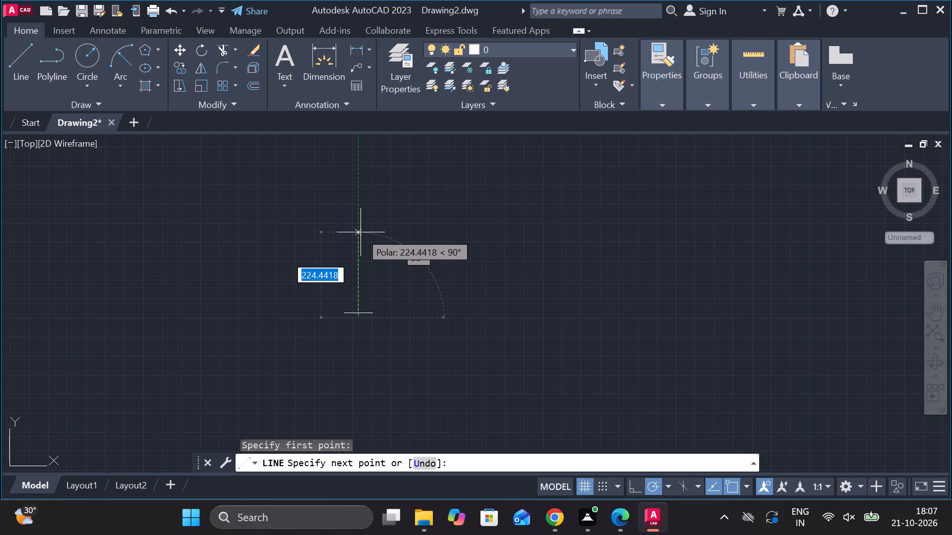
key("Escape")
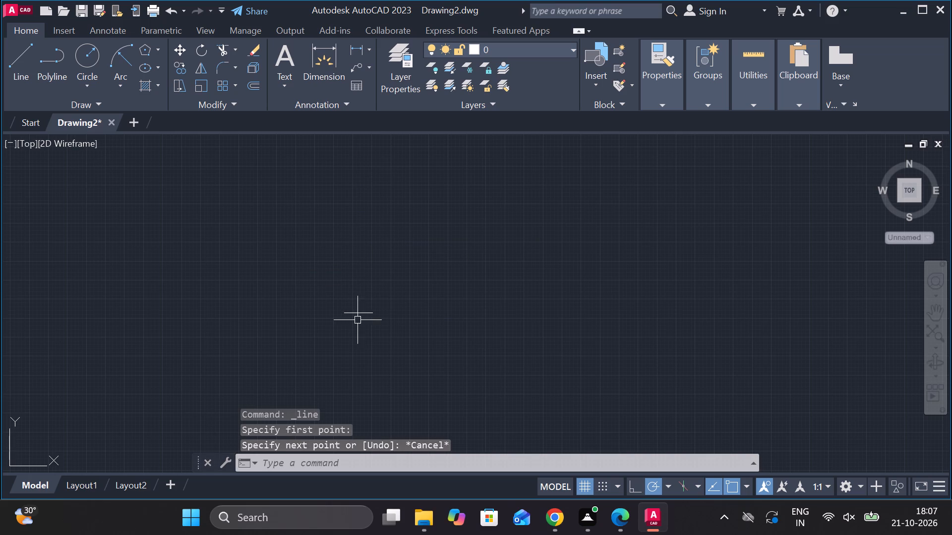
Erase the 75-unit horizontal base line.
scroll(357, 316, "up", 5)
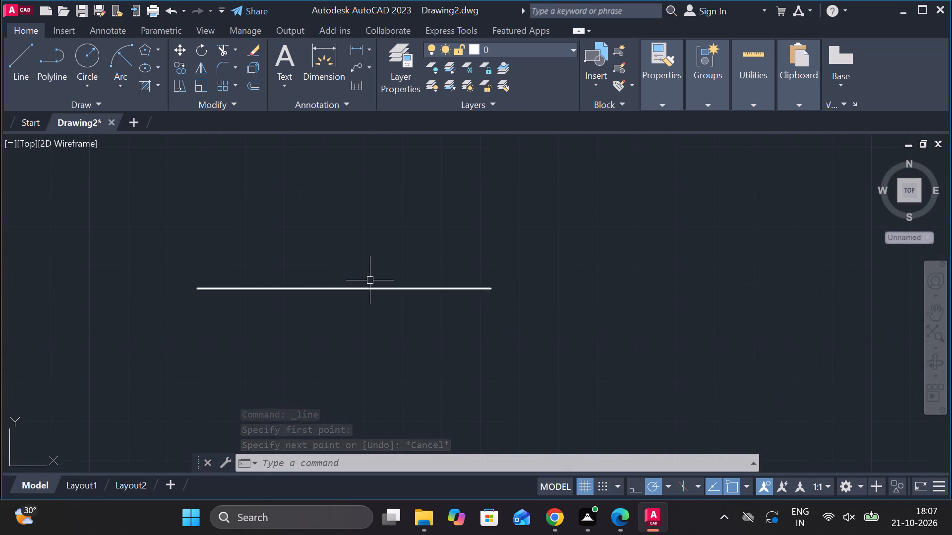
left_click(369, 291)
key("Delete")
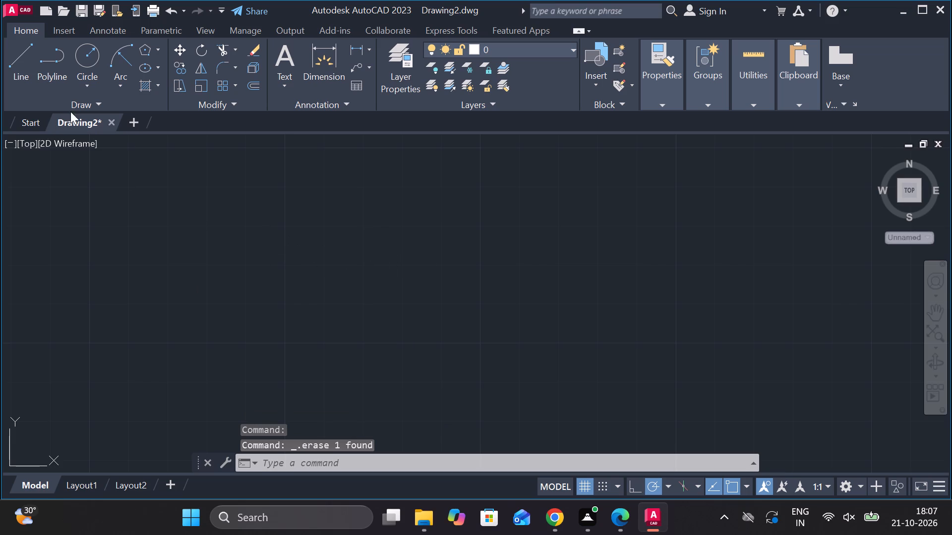
Draw a new horizontal base line 75 units long towards the right in an empty area of the drawing.
left_click(80, 104)
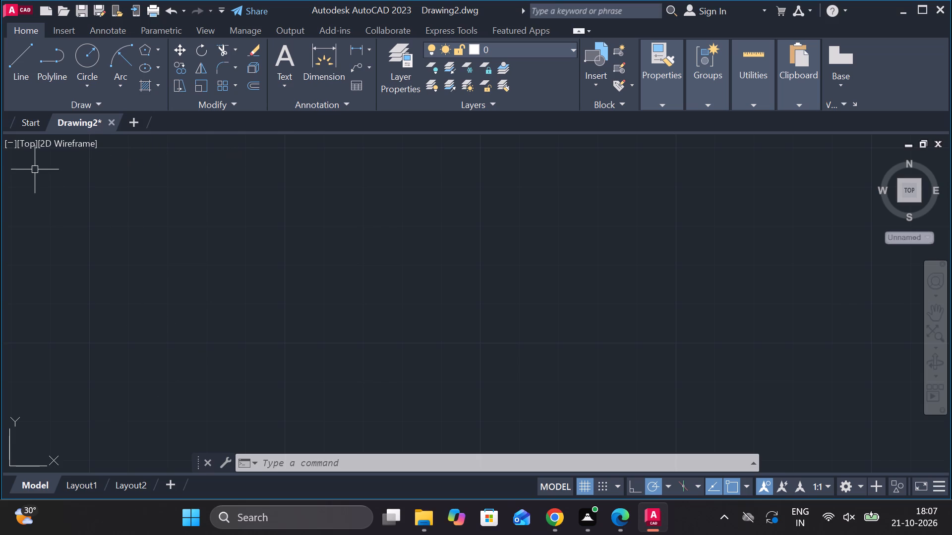
scroll(102, 124, "down", 1)
scroll(435, 222, "down", 6)
scroll(432, 230, "up", 3)
left_click(22, 52)
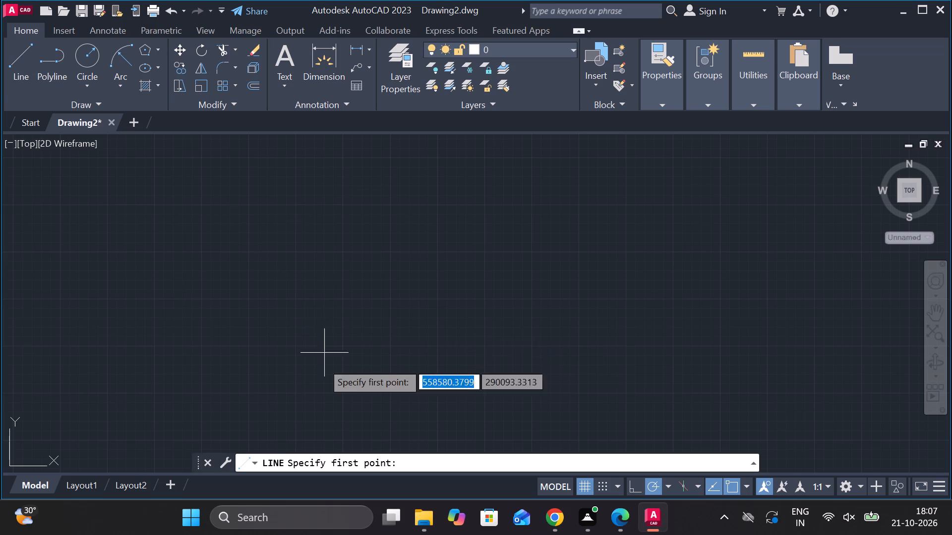
left_click(331, 380)
scroll(375, 372, "up", 1)
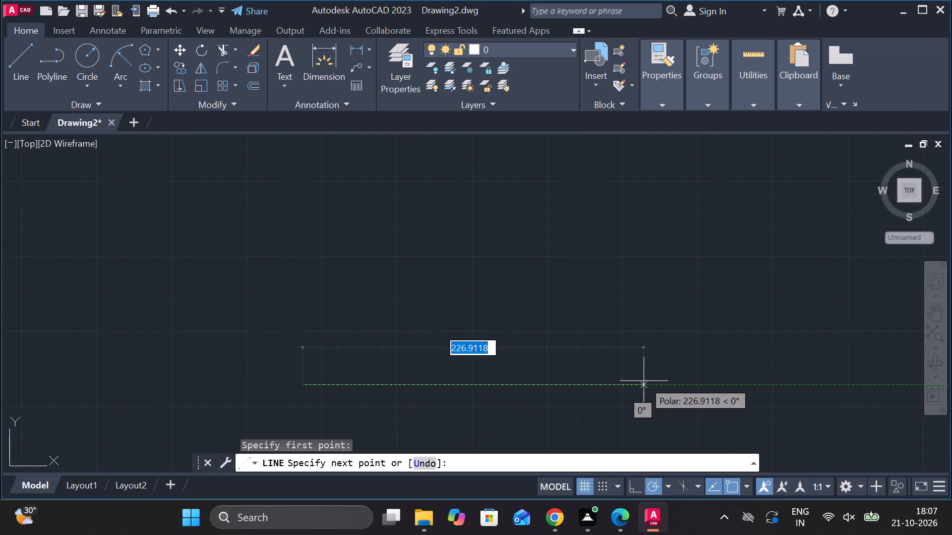
key("7")
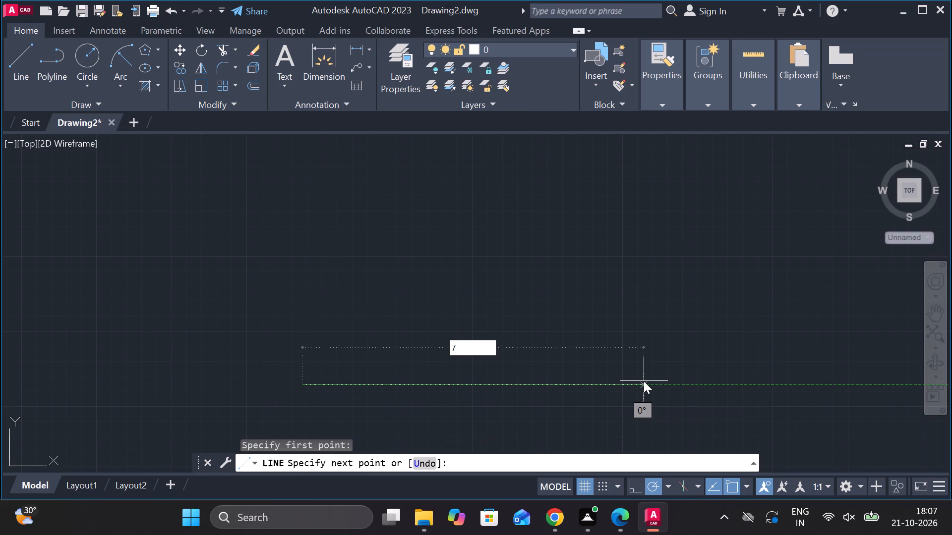
key("5")
key("Return")
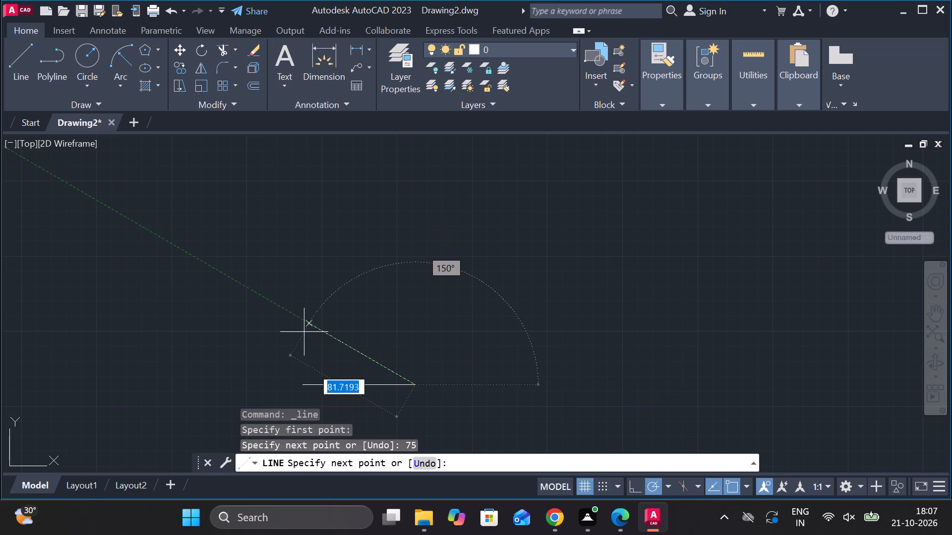
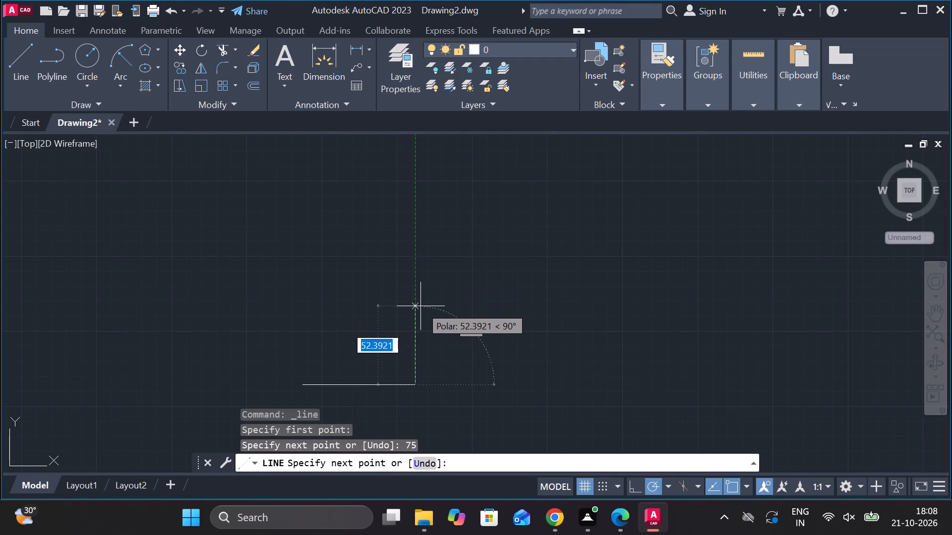
Complete the base rectangle with an 8-unit right side, a 75-unit top edge and a left side closing onto the start point.
key("8")
key("Return")
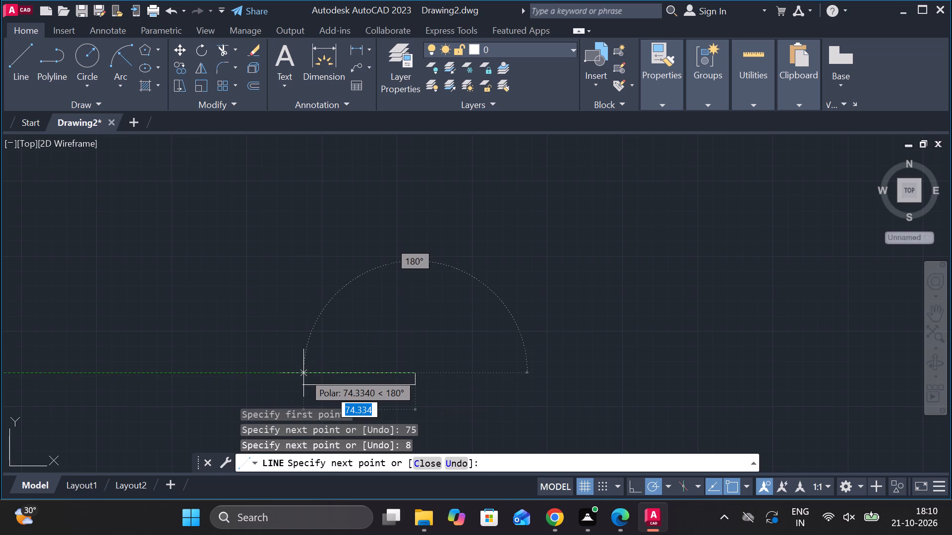
key("7")
key("5")
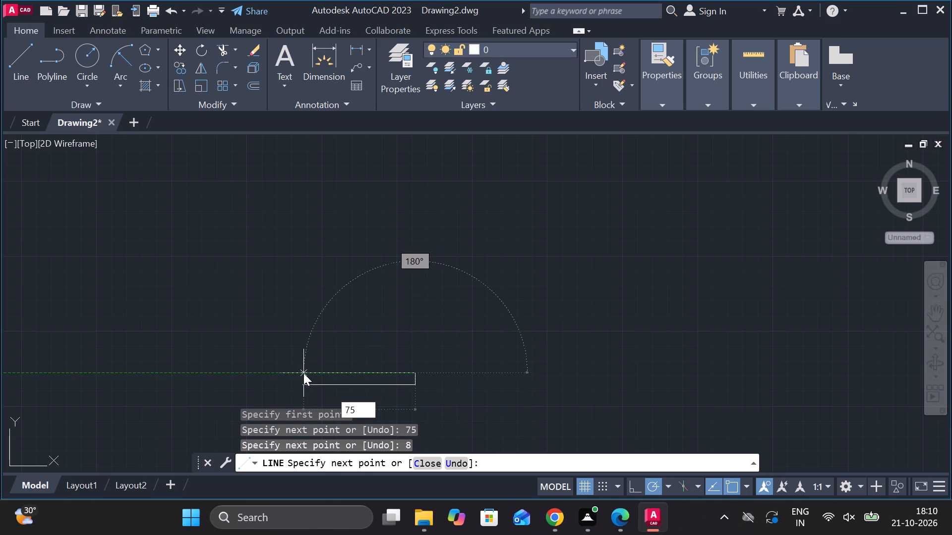
key("Return")
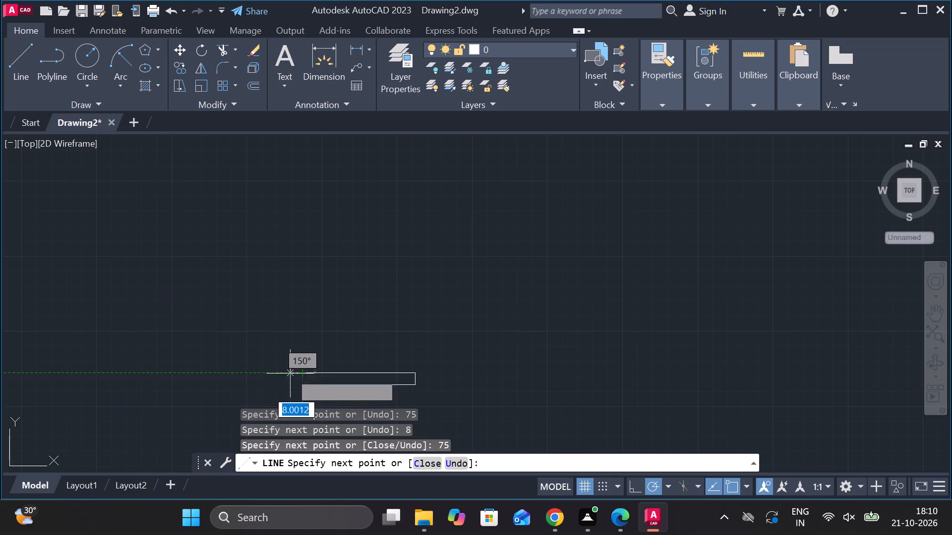
scroll(302, 394, "up", 4)
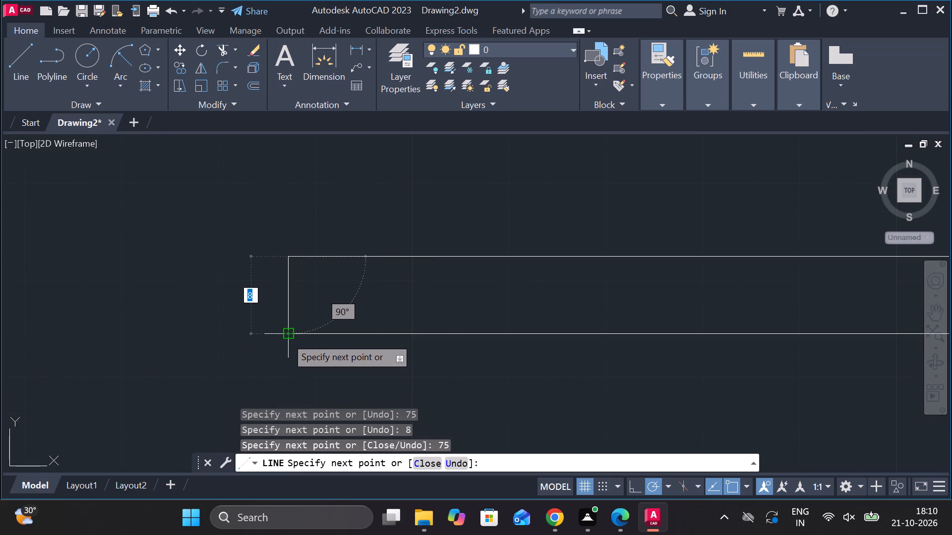
left_click(286, 337)
scroll(483, 322, "down", 4)
key("Escape")
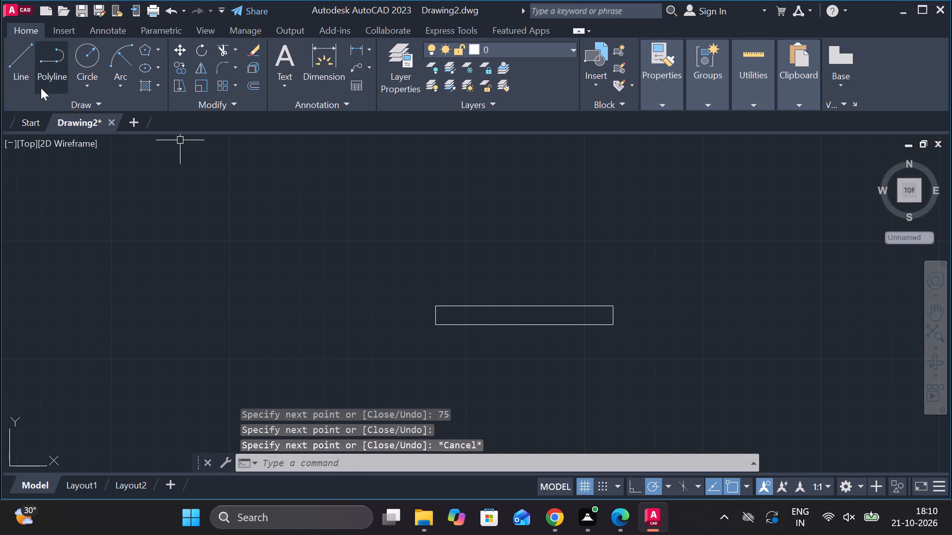
Draw a vertical centre line aligned with the rectangle's midpoint, from just below the base to well above it.
left_click(26, 60)
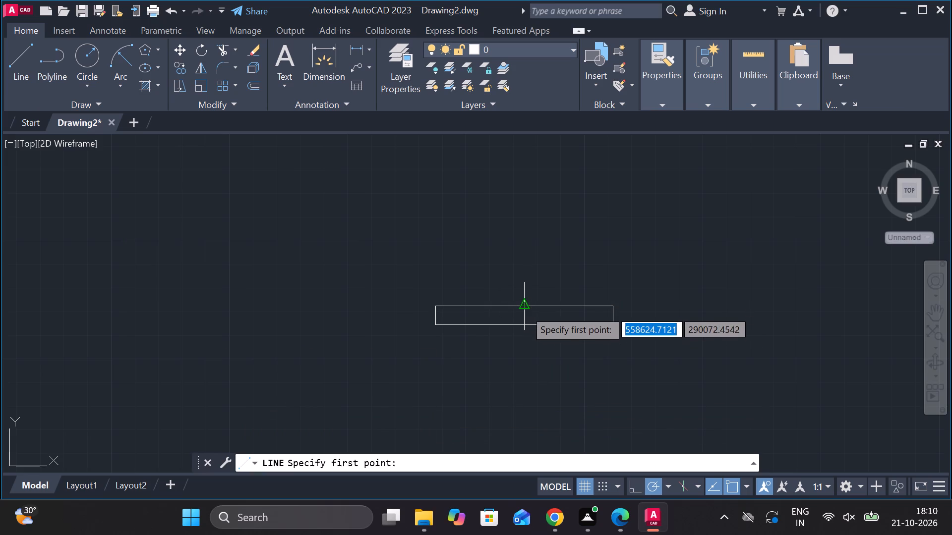
left_click(524, 376)
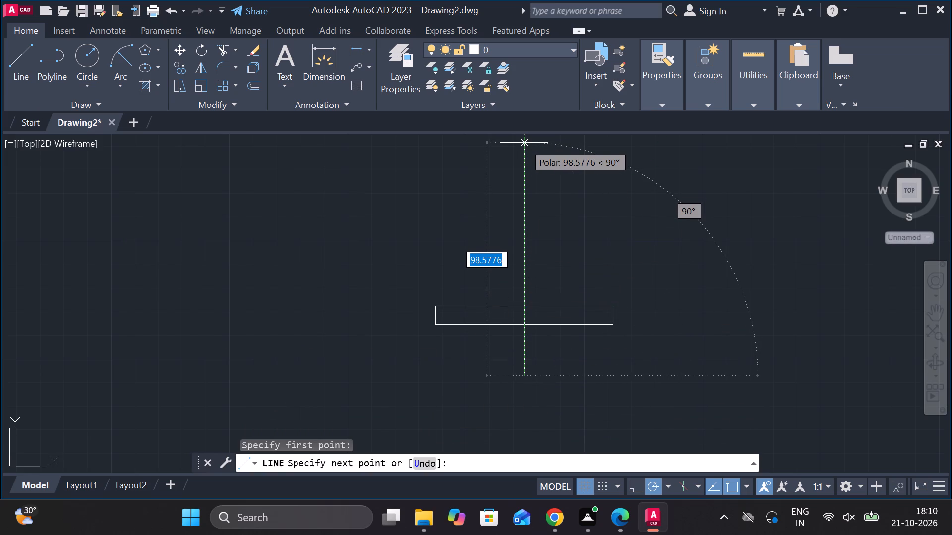
scroll(524, 143, "down", 2)
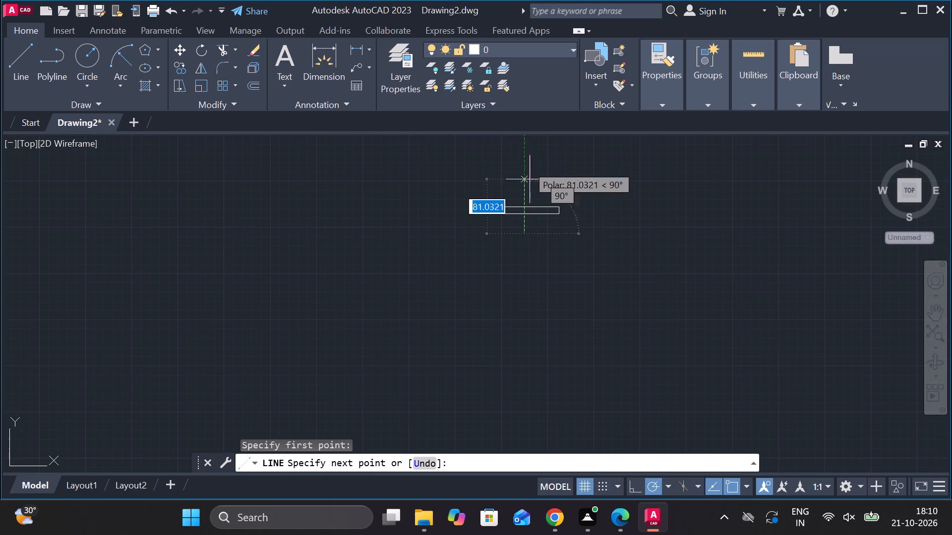
scroll(533, 384, "down", 2)
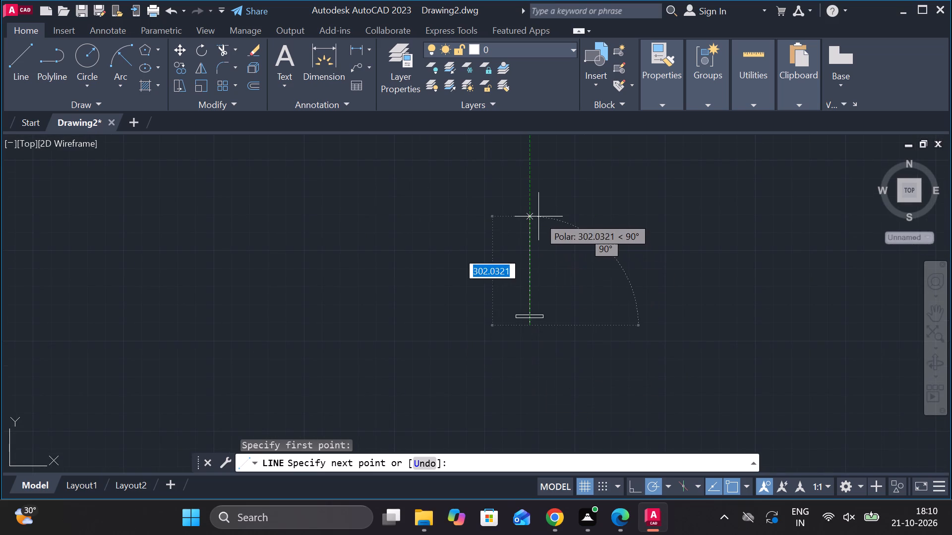
scroll(538, 216, "up", 3)
scroll(538, 216, "down", 3)
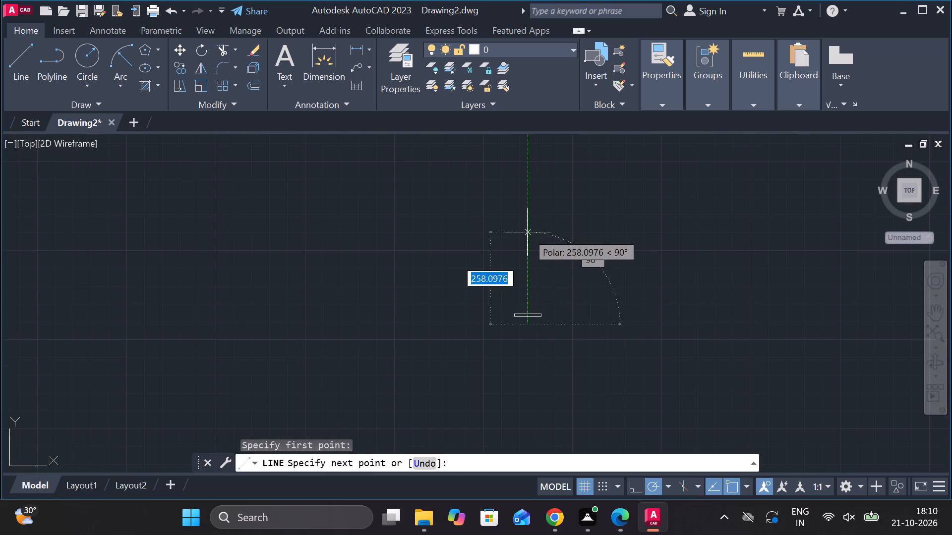
left_click(527, 252)
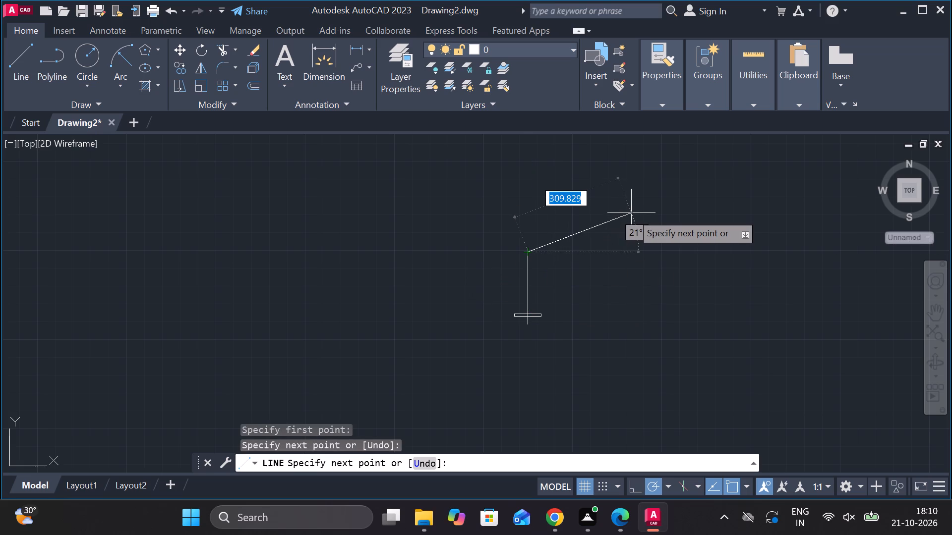
key("Escape")
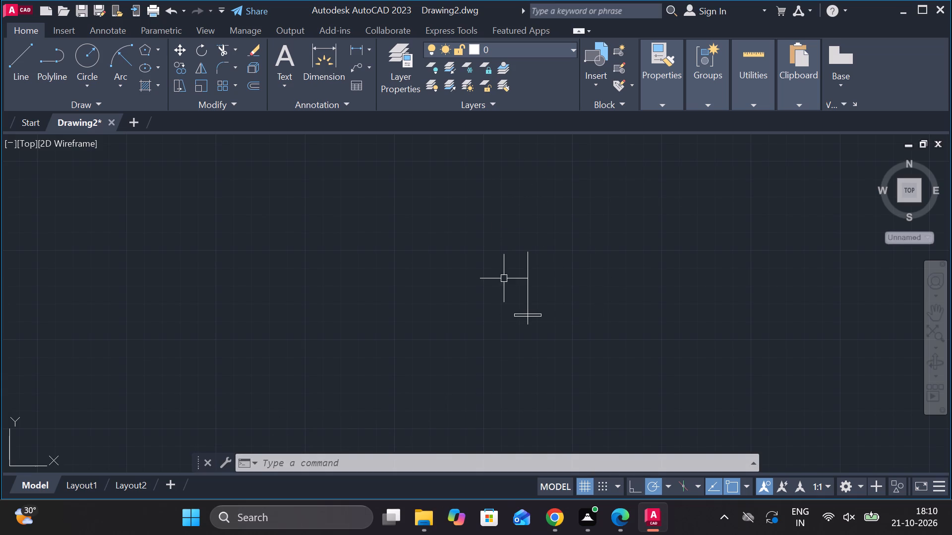
Copy the vertical centre line 13 units to the right and 13 units to the left.
scroll(533, 271, "up", 2)
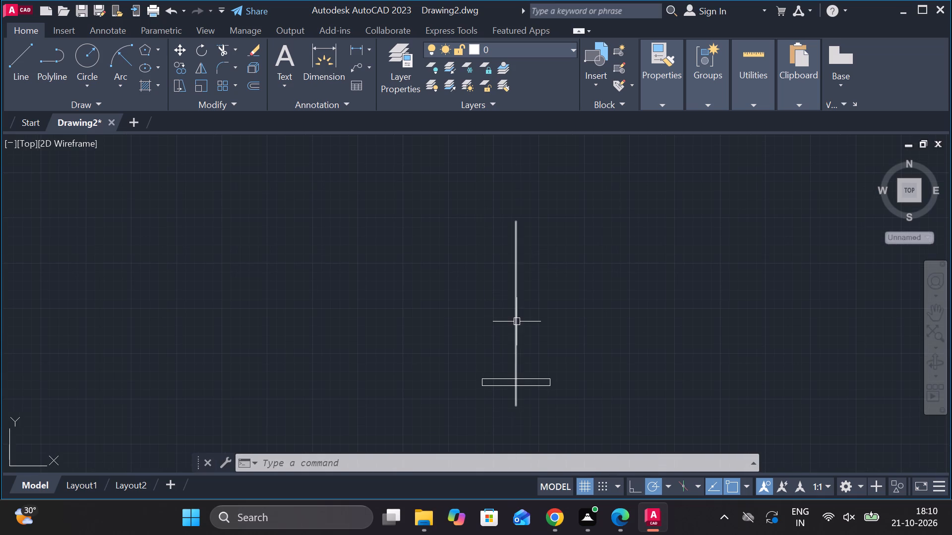
left_click(517, 321)
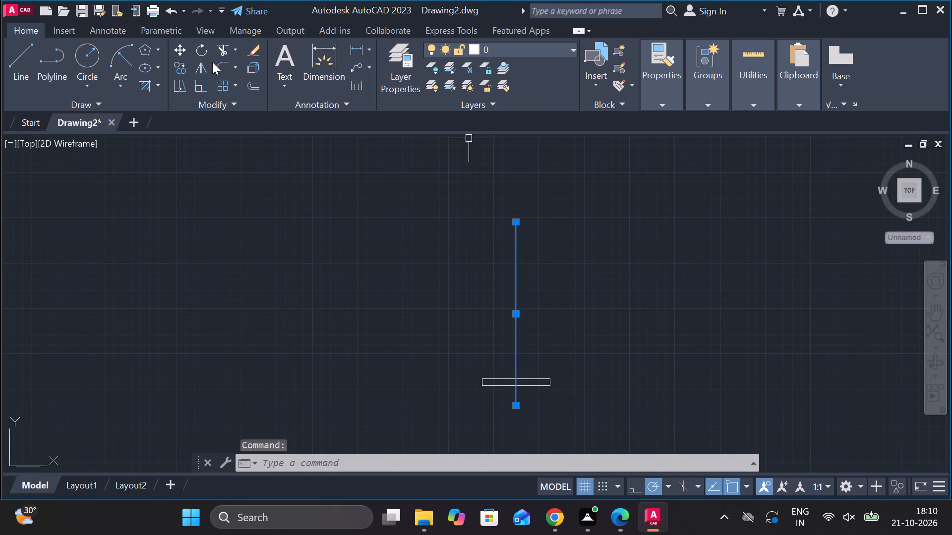
left_click(180, 64)
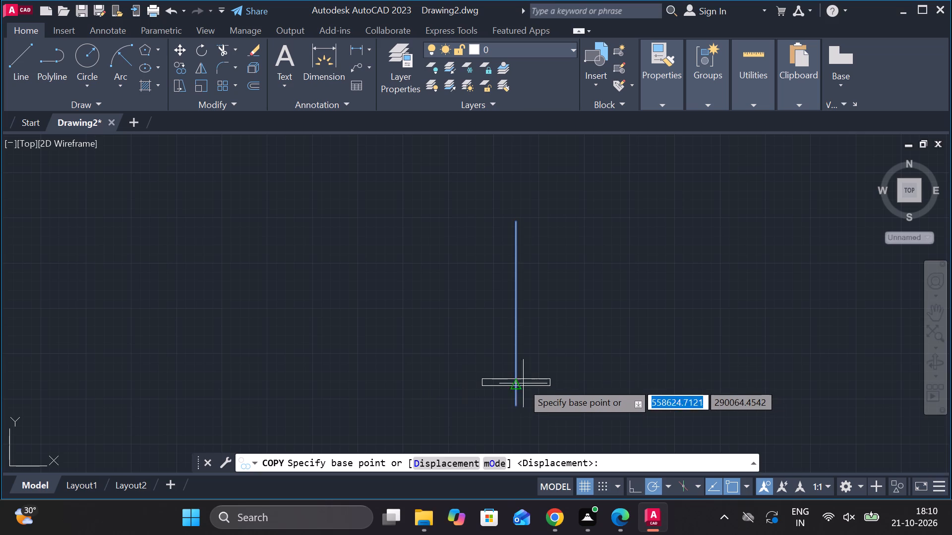
left_click(521, 382)
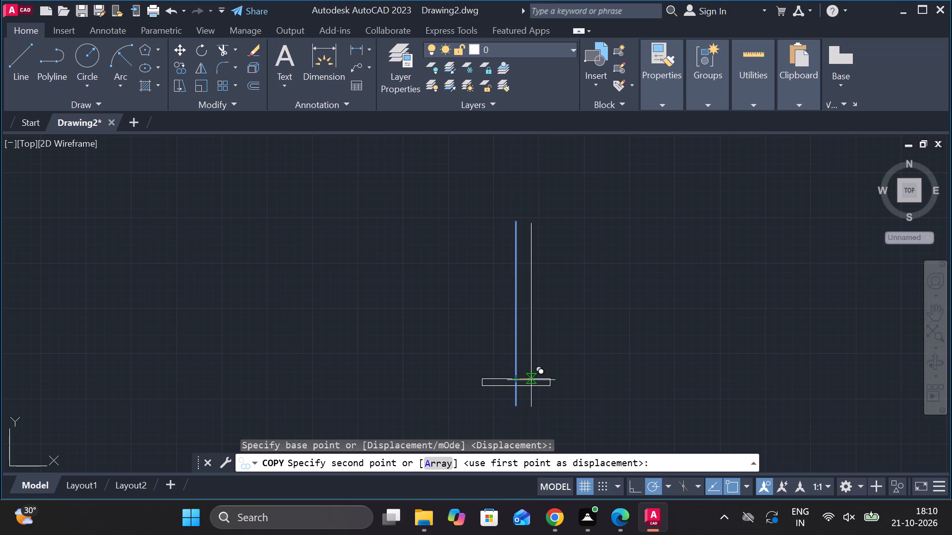
key("1")
key("3")
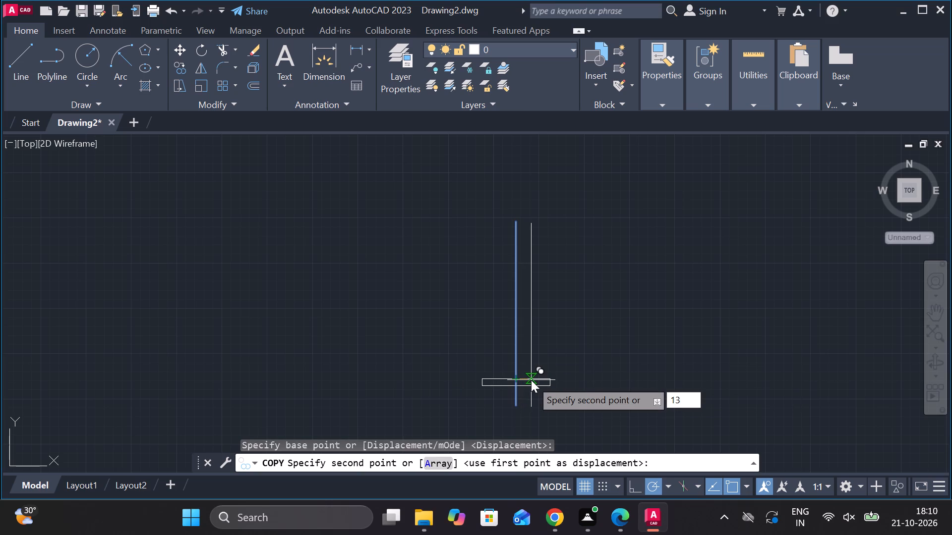
key("Return")
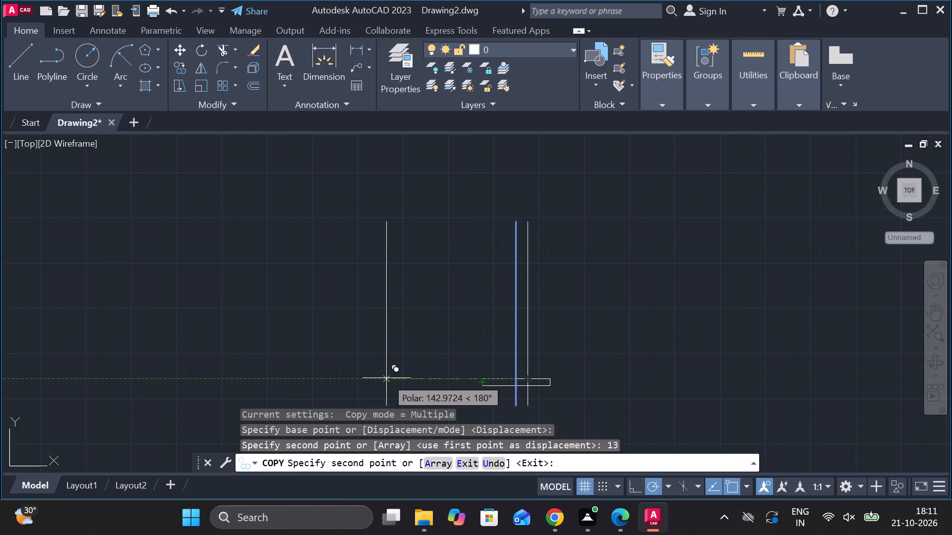
type("13")
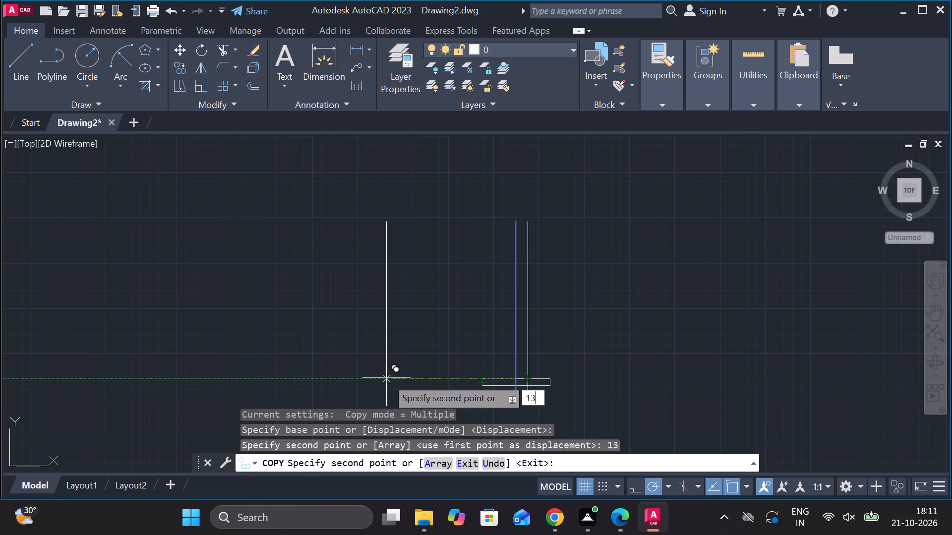
key("Return")
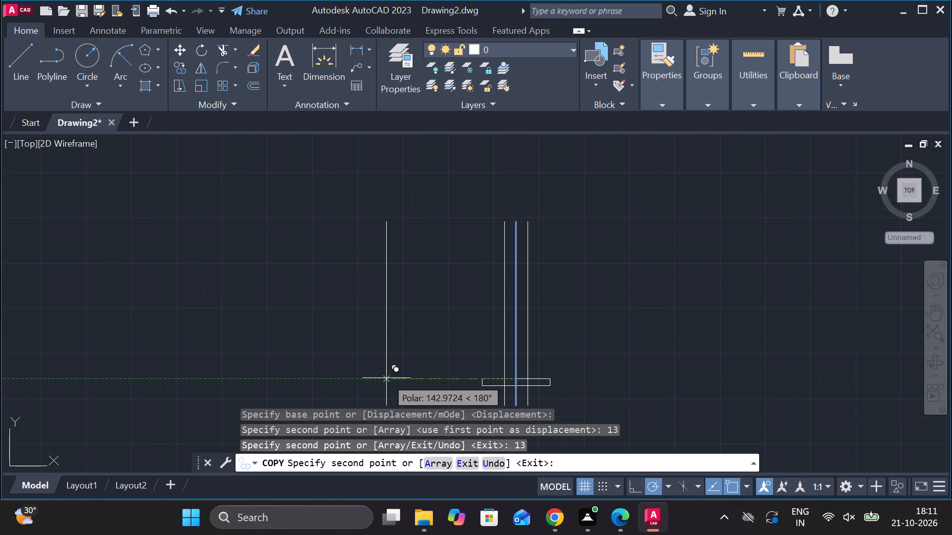
key("Escape")
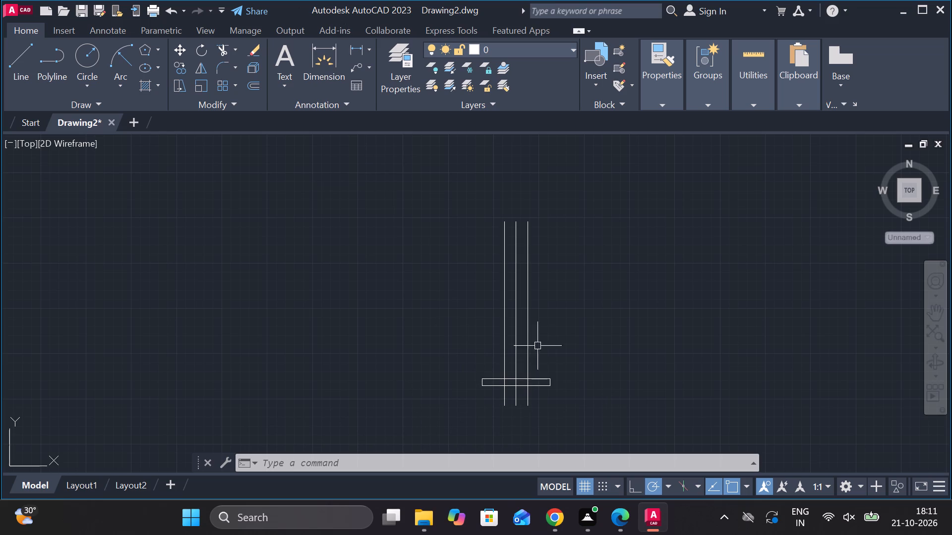
Copy the vertical centre line 18 units to the right and 18 units to the left.
left_click(515, 315)
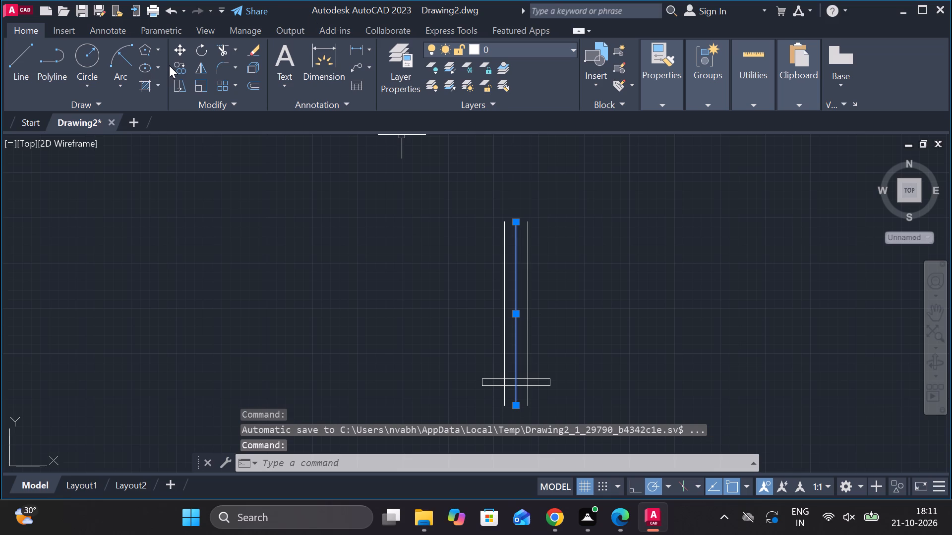
left_click(178, 66)
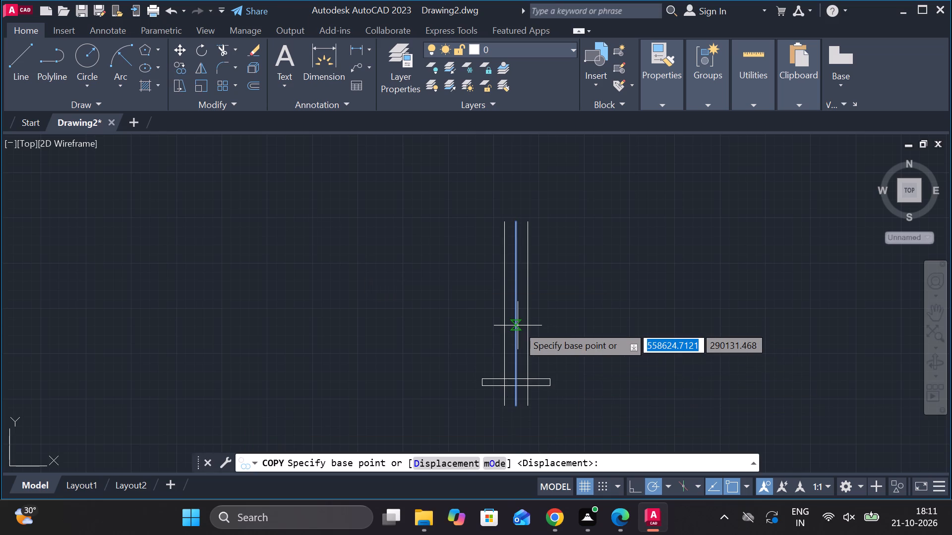
left_click(518, 325)
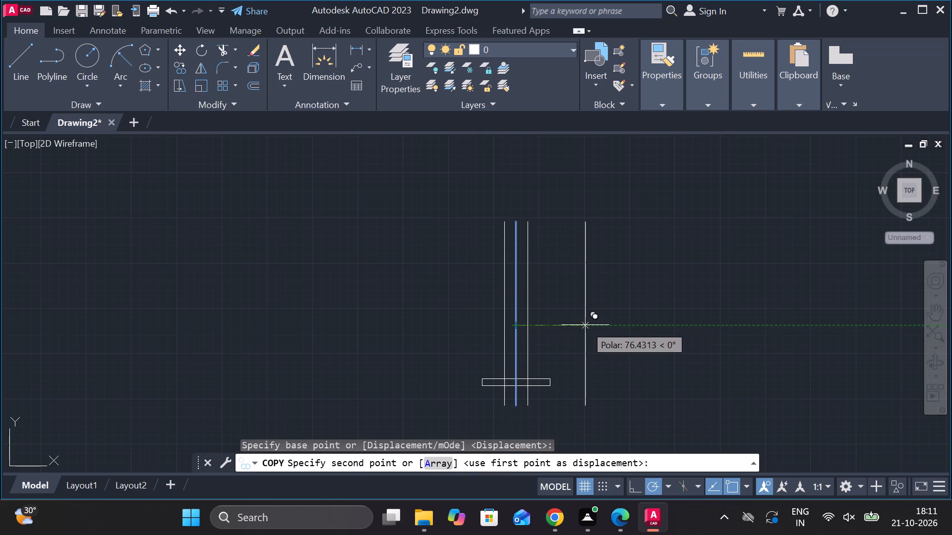
key("1")
key("8")
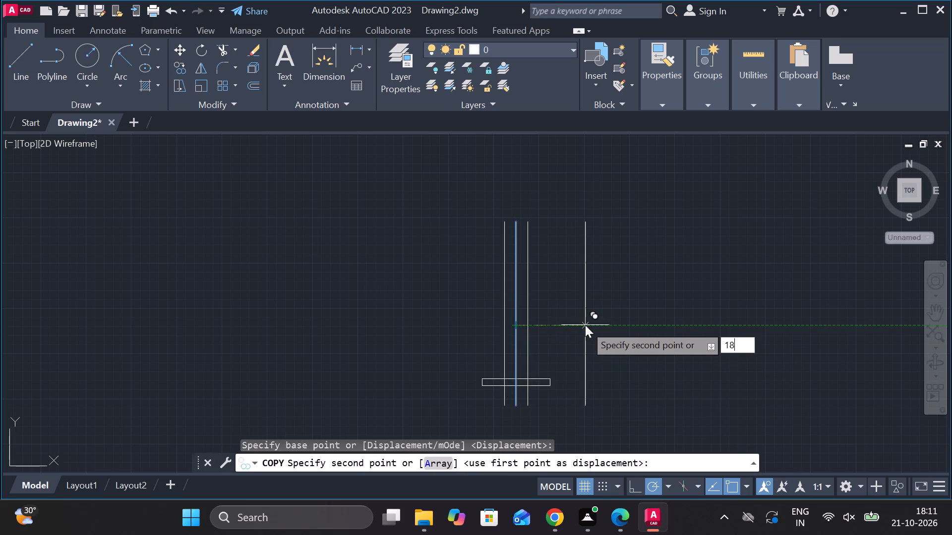
key("Return")
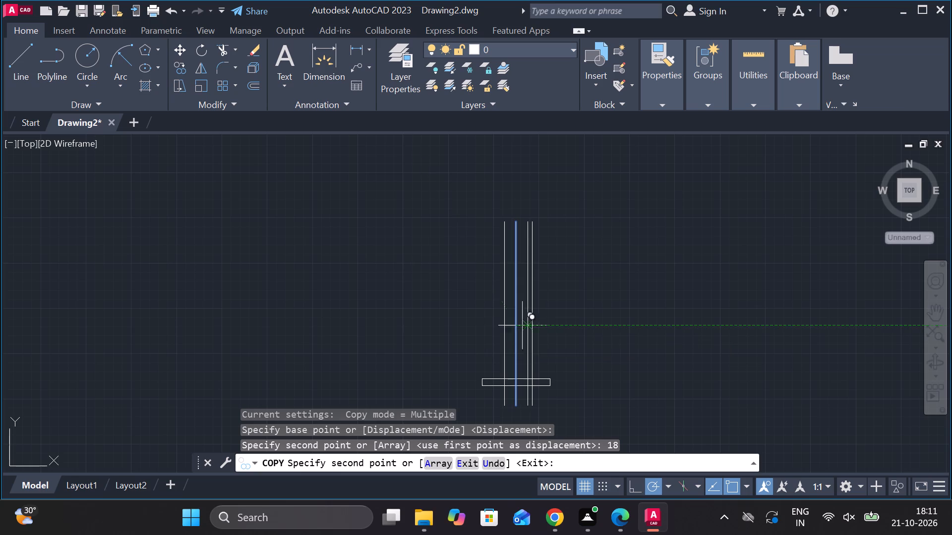
key("1")
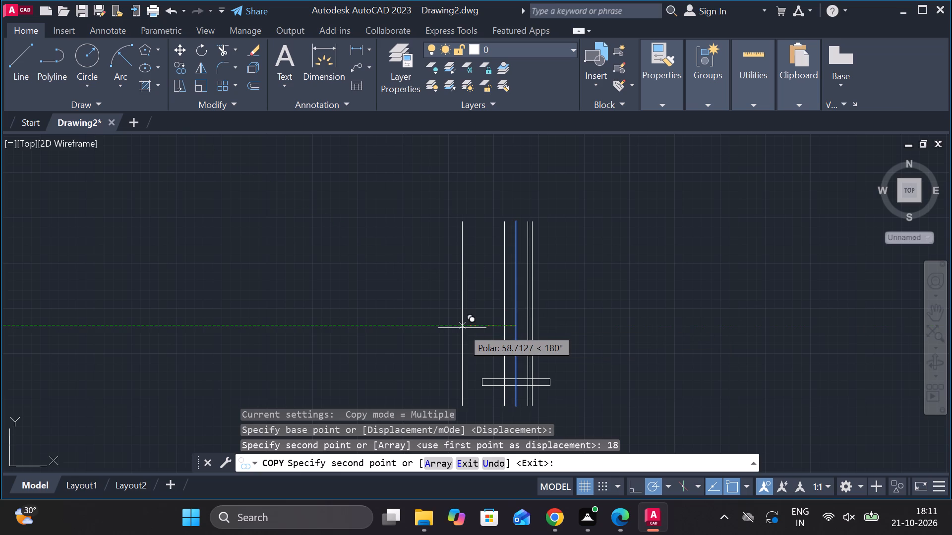
key("8")
key("Return")
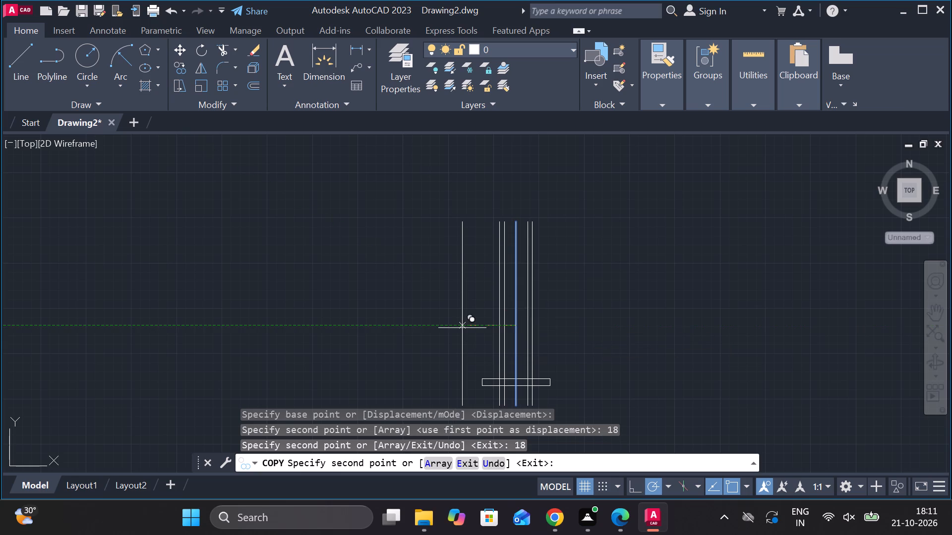
key("Escape")
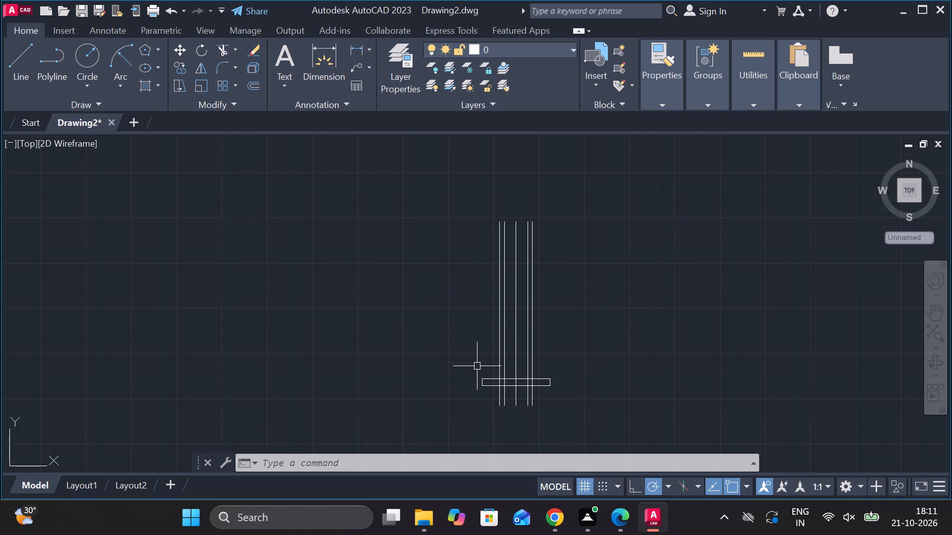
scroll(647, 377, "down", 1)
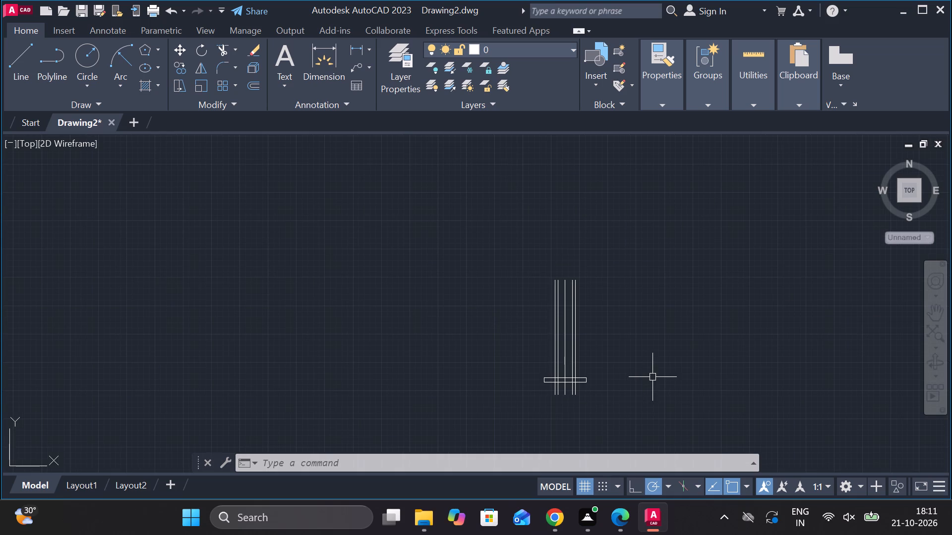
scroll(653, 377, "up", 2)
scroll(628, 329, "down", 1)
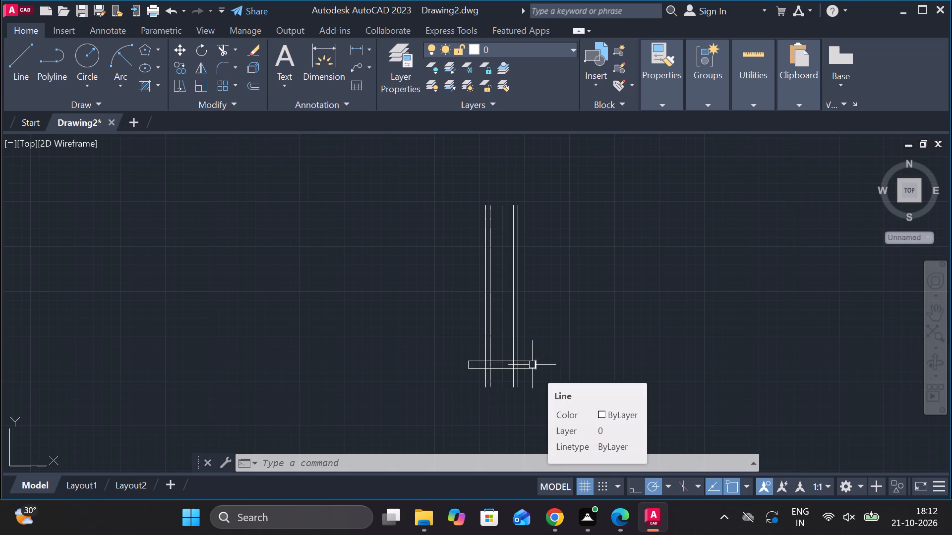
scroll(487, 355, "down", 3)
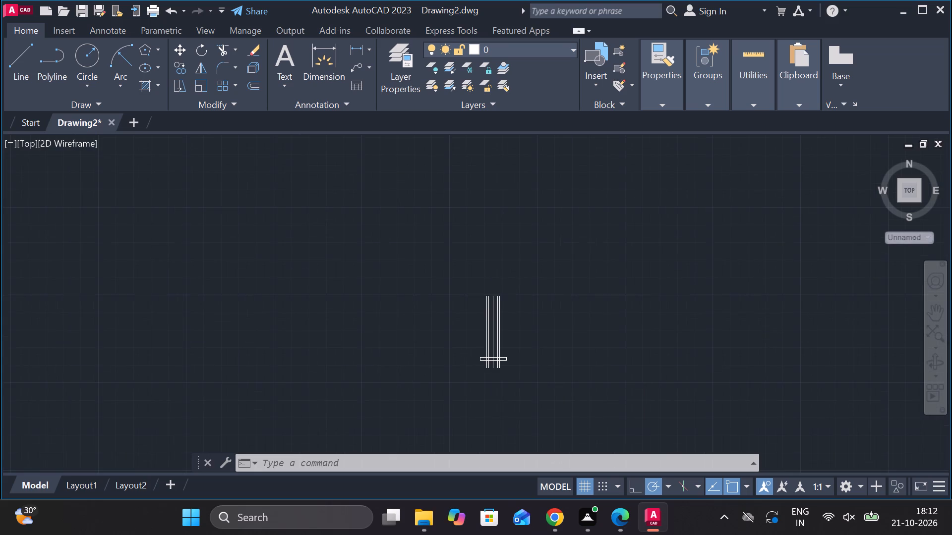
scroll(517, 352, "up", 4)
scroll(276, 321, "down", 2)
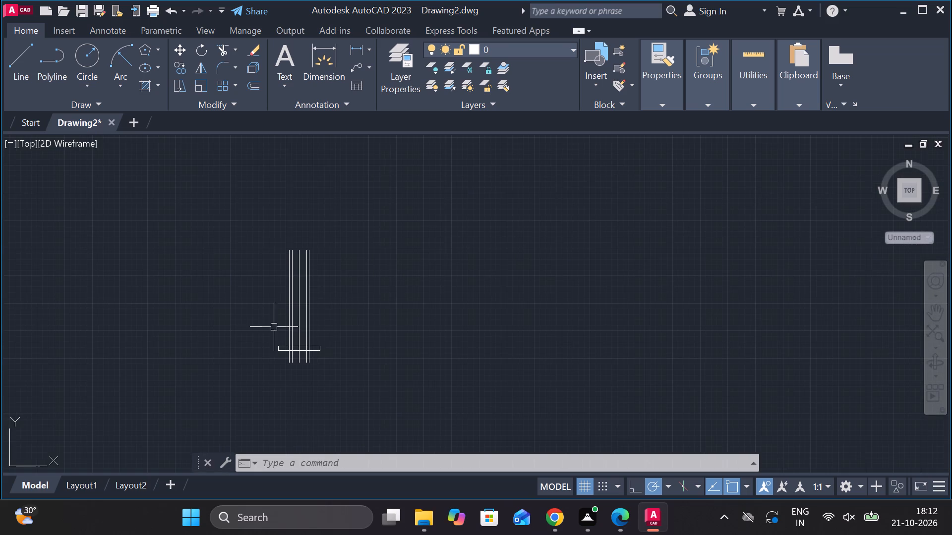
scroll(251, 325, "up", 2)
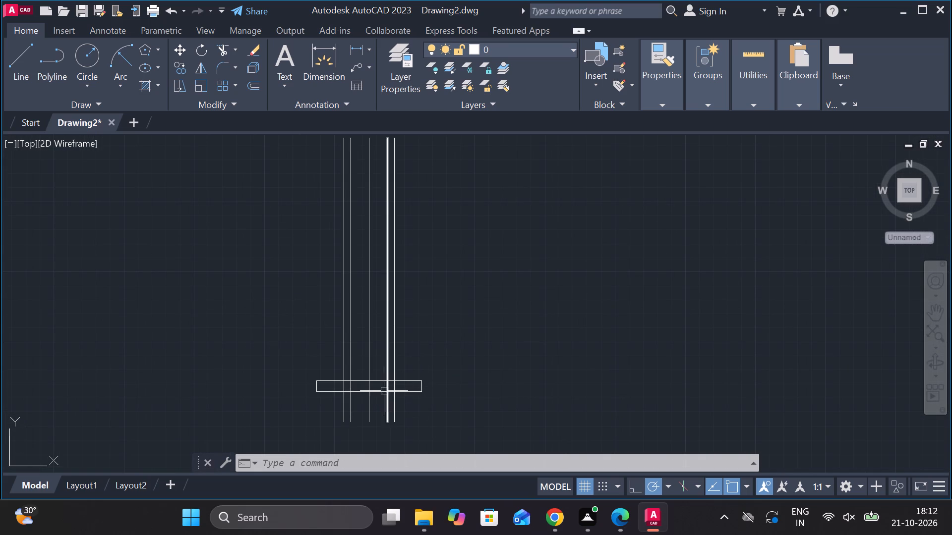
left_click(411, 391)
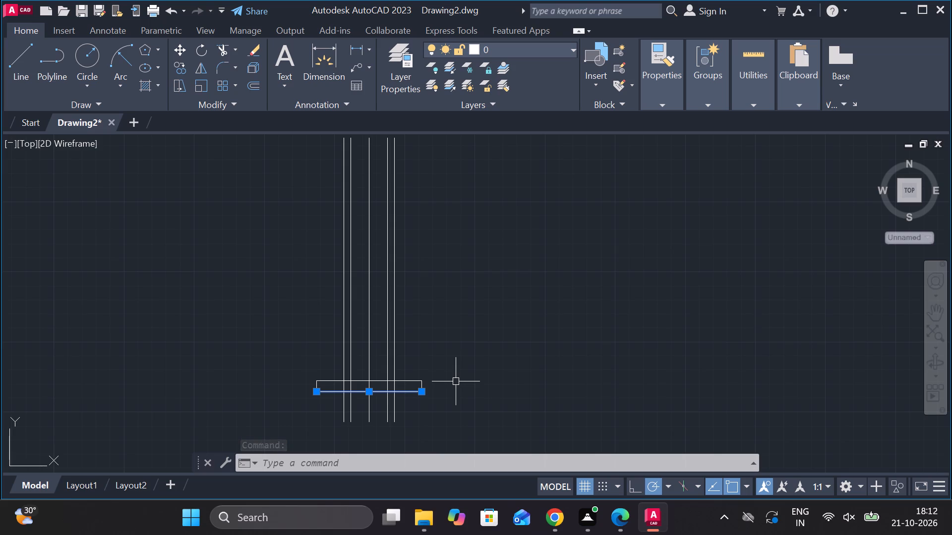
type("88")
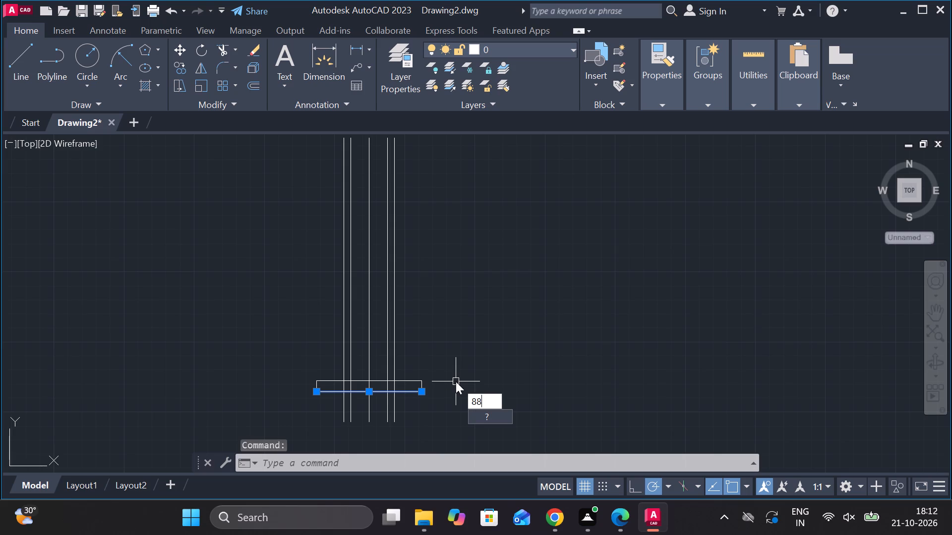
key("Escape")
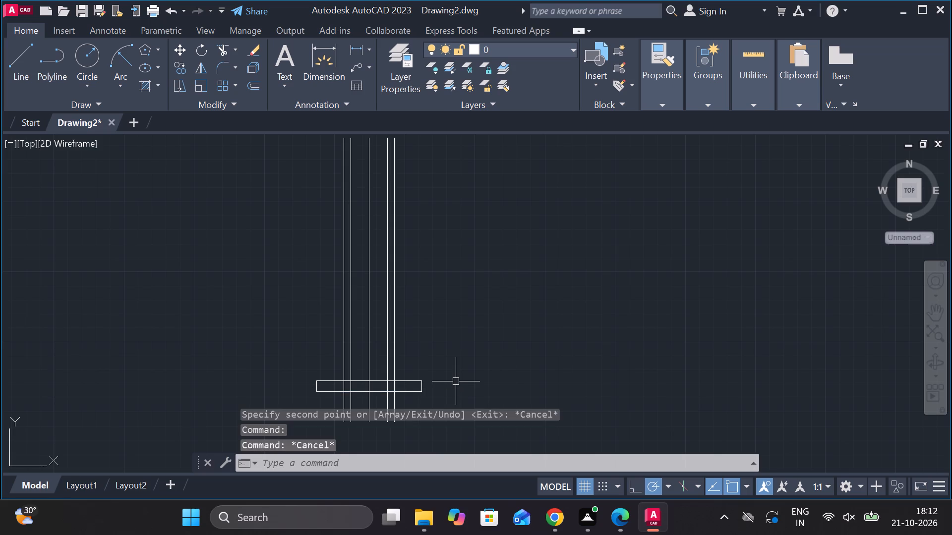
Copy the base rectangle's bottom edge 88 units straight up along the vertical centre line, using its midpoint as base point.
left_click(415, 393)
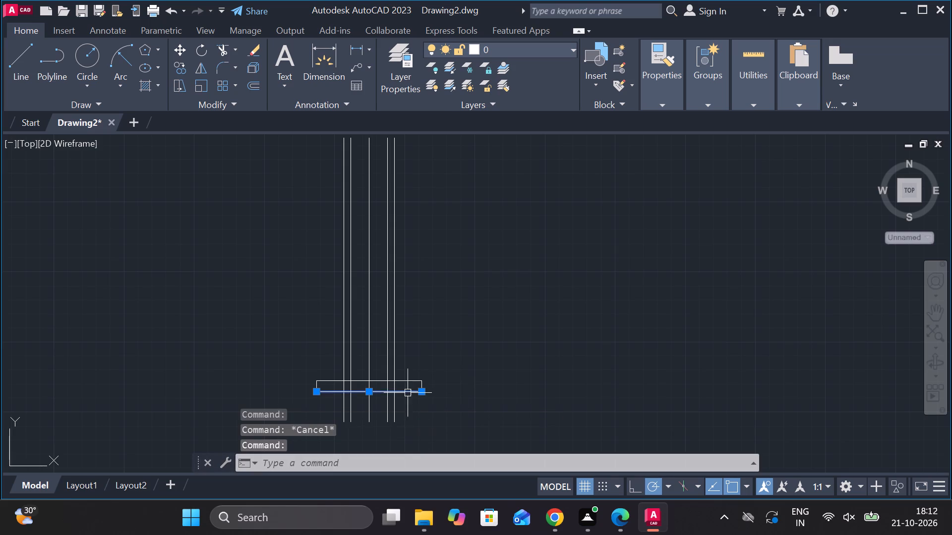
left_click(179, 66)
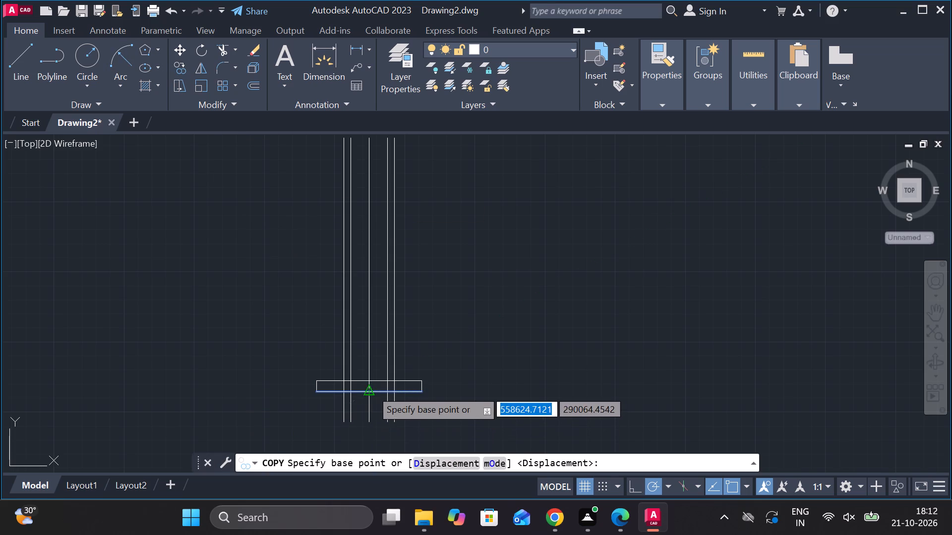
left_click(371, 389)
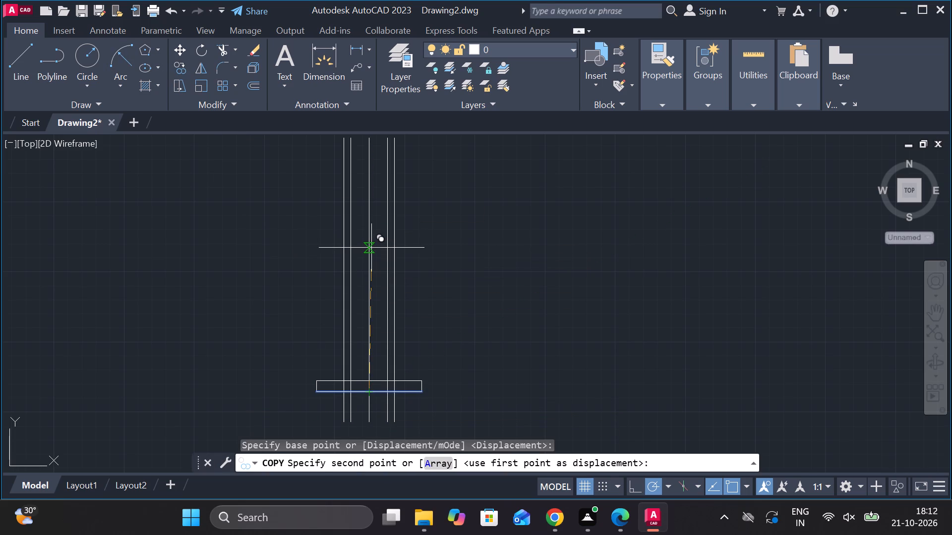
type("88")
key("Return")
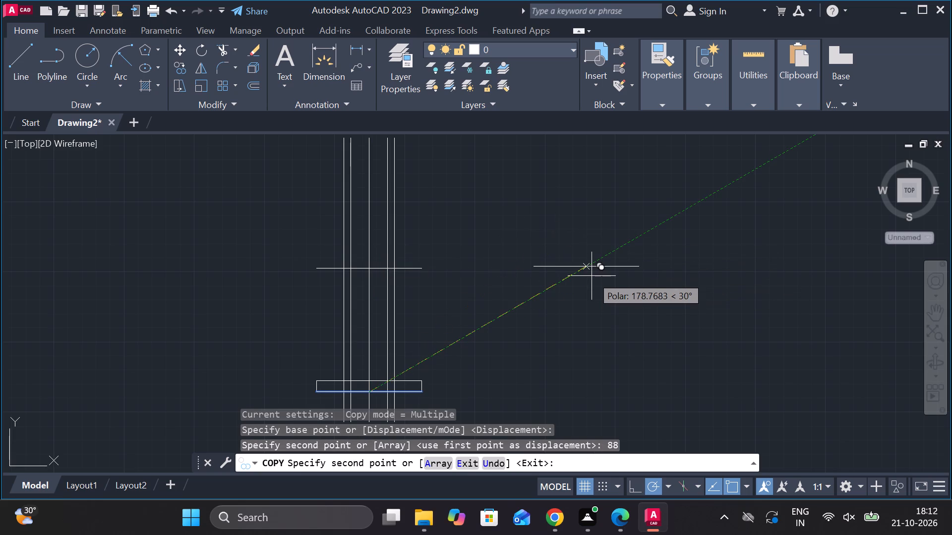
key("Escape")
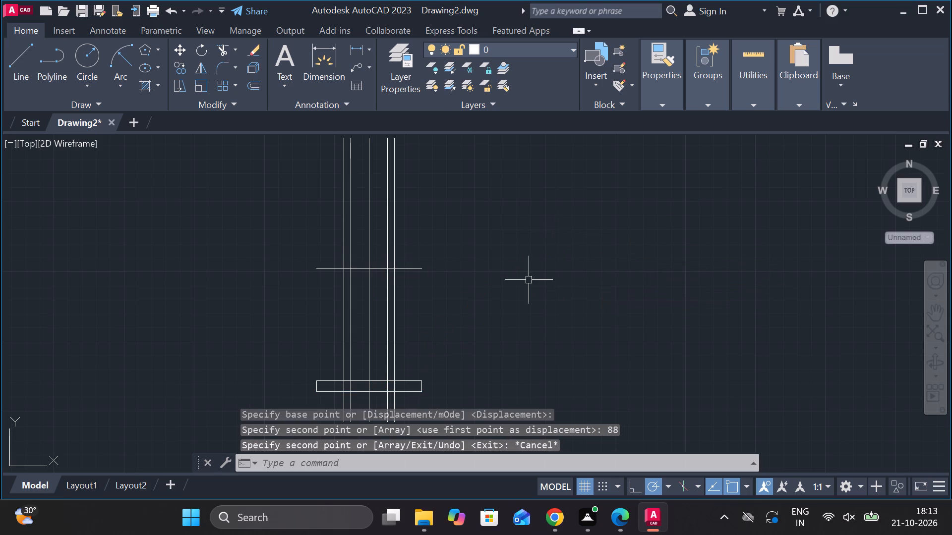
Stretch both ends of the copied horizontal line outward to about 152 units long and centre it on the vertical centre line.
left_click(421, 266)
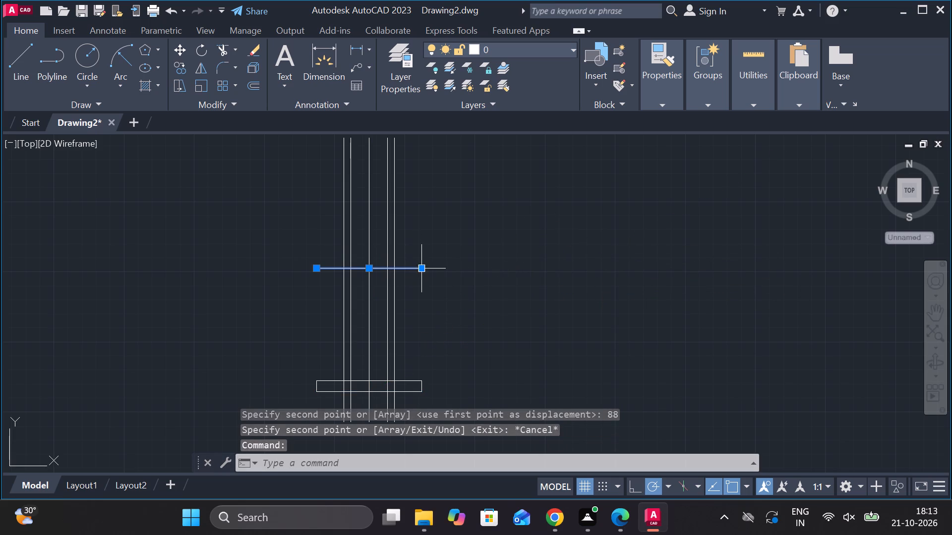
left_click(424, 270)
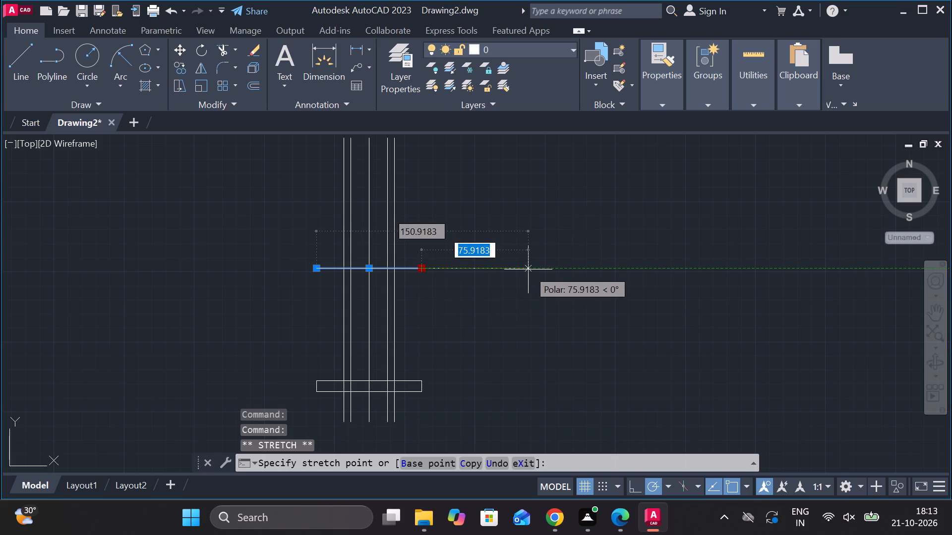
left_click(528, 269)
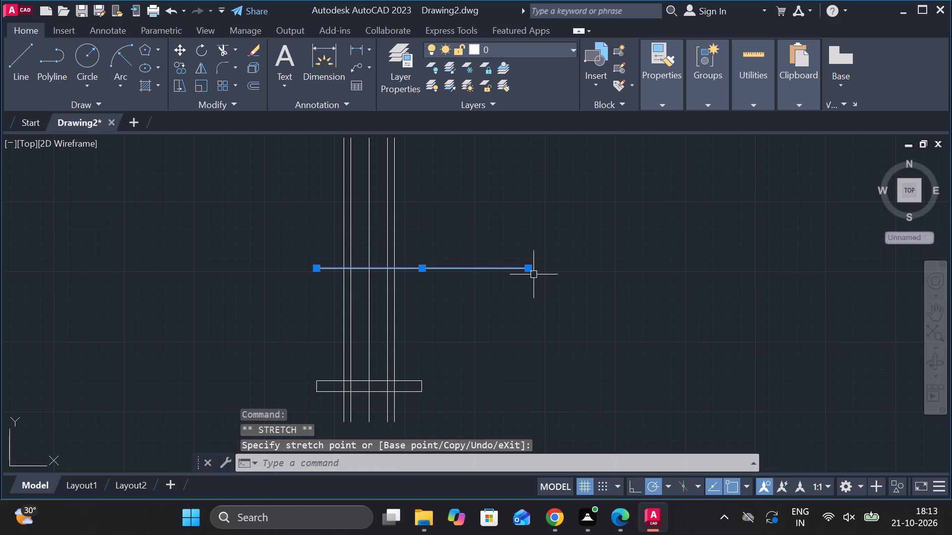
left_click(531, 270)
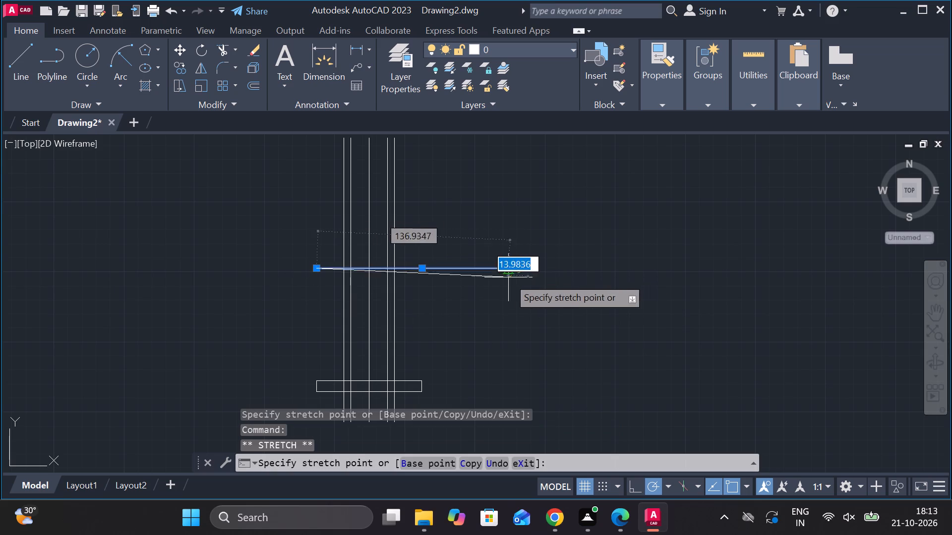
left_click(466, 268)
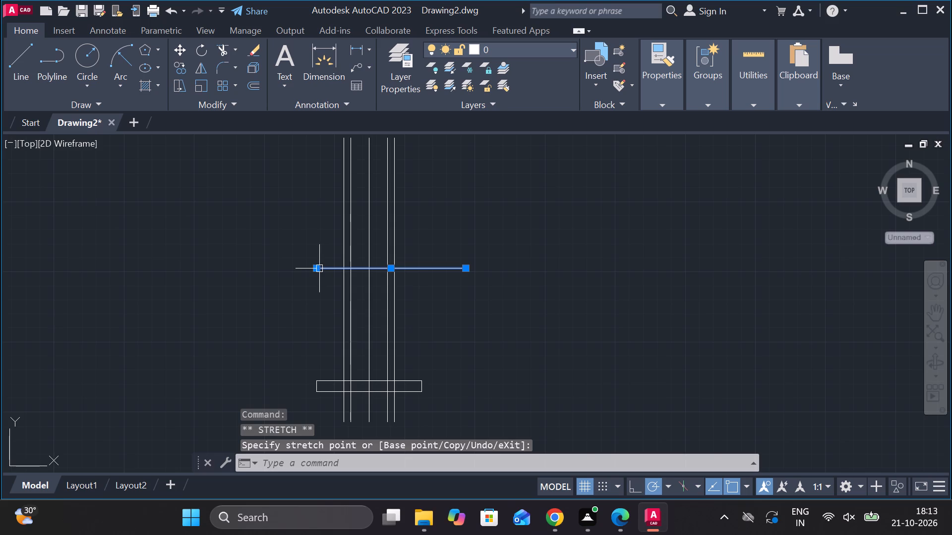
left_click(317, 271)
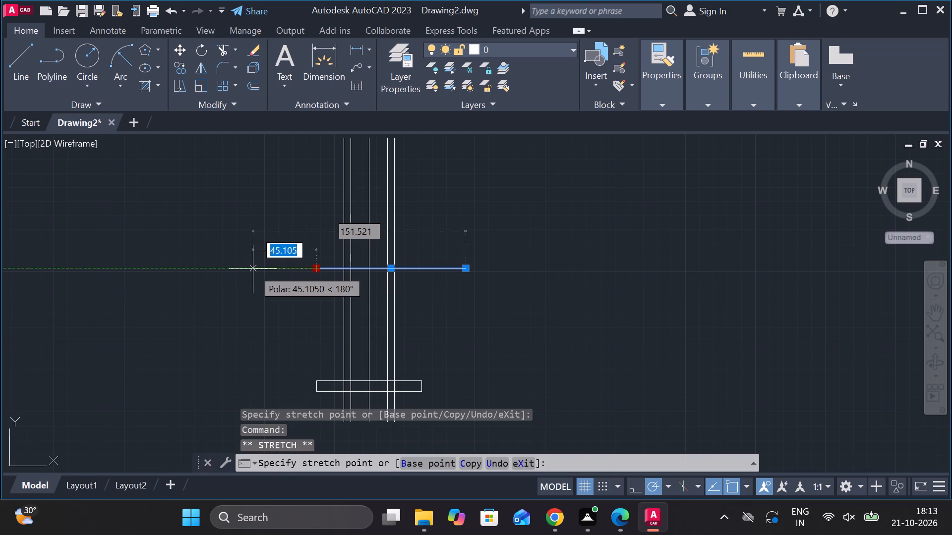
left_click(253, 269)
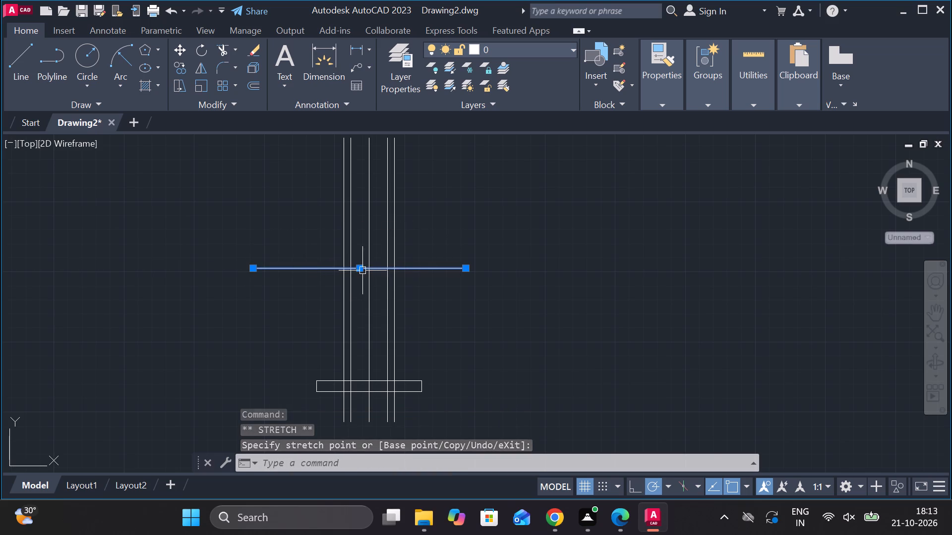
left_click(360, 270)
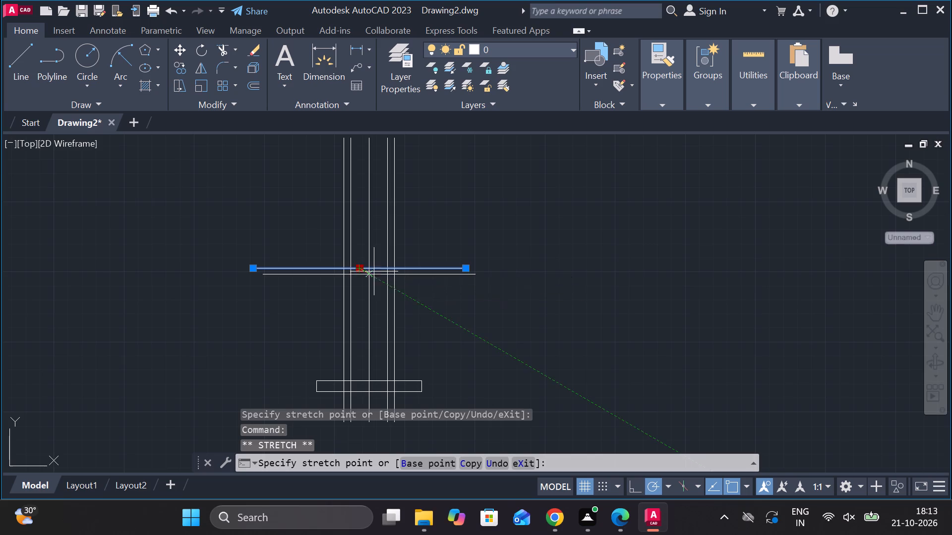
left_click(374, 265)
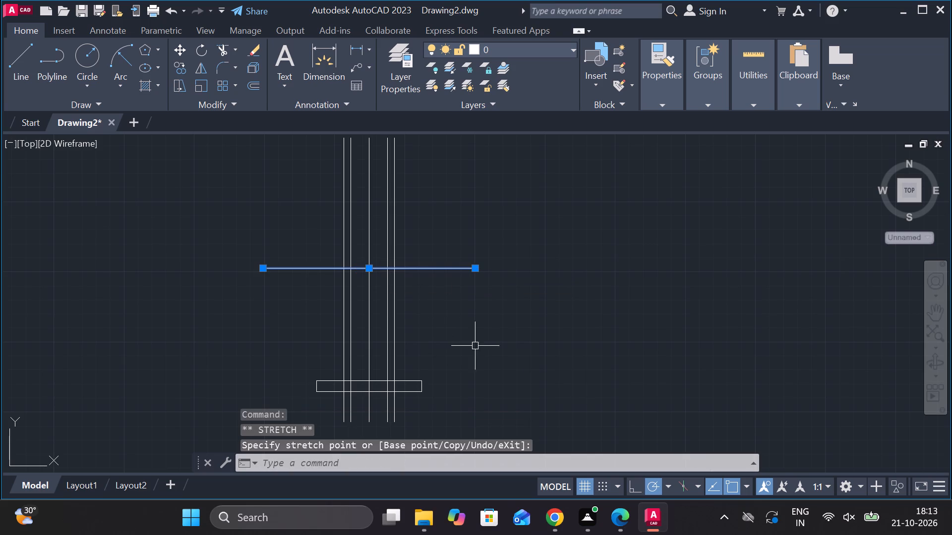
Start a copy of the lengthened horizontal line.
scroll(484, 268, "down", 1)
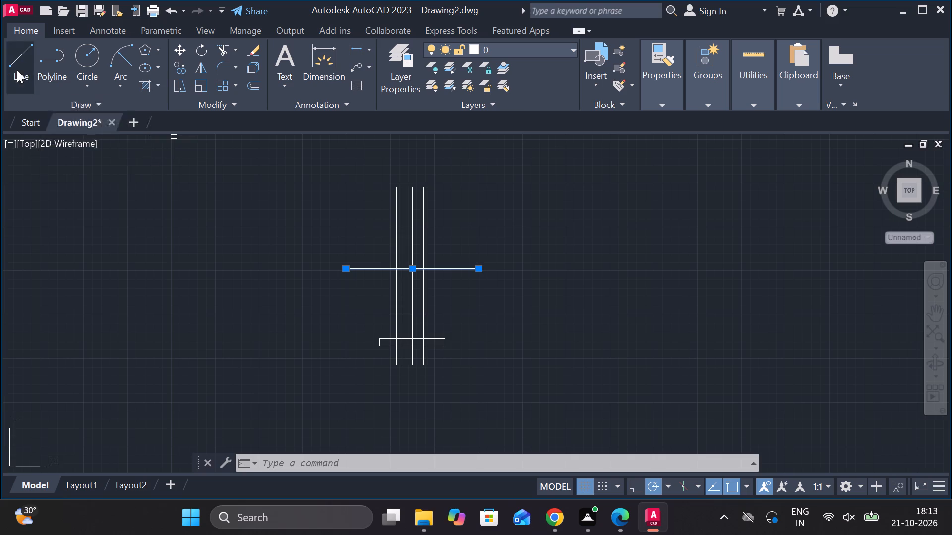
scroll(437, 273, "up", 2)
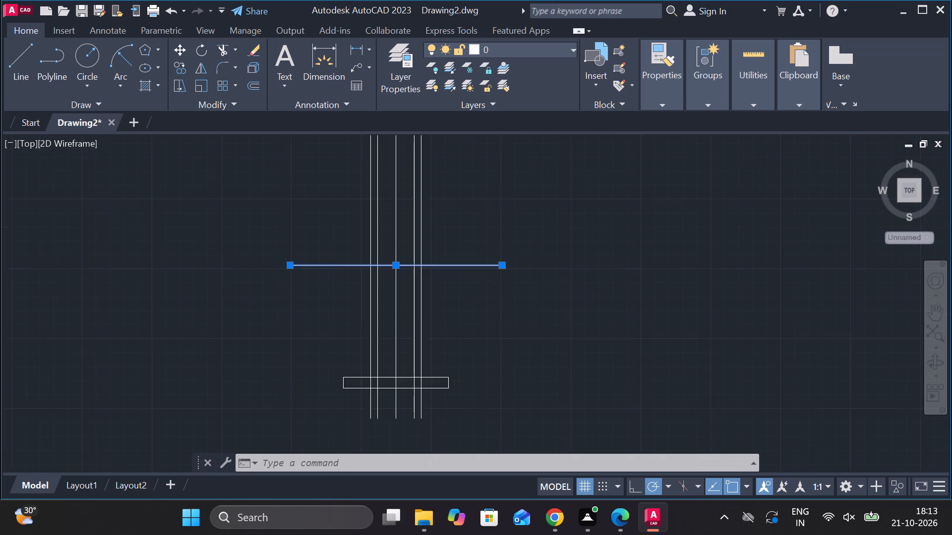
scroll(437, 273, "up", 1)
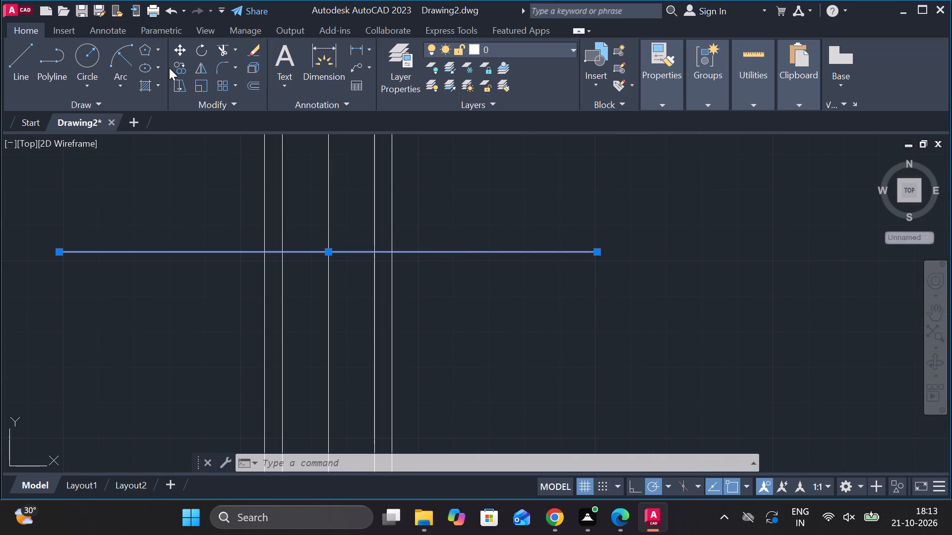
left_click(178, 65)
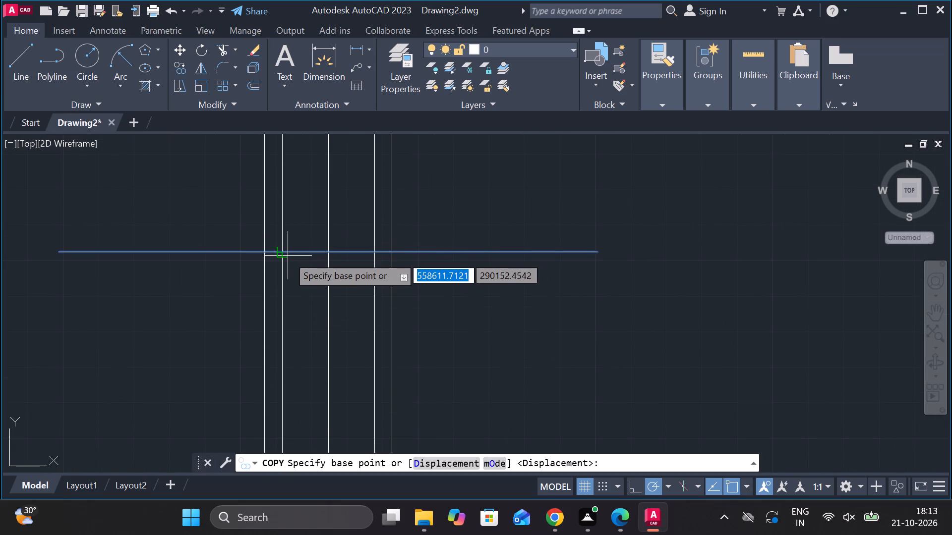
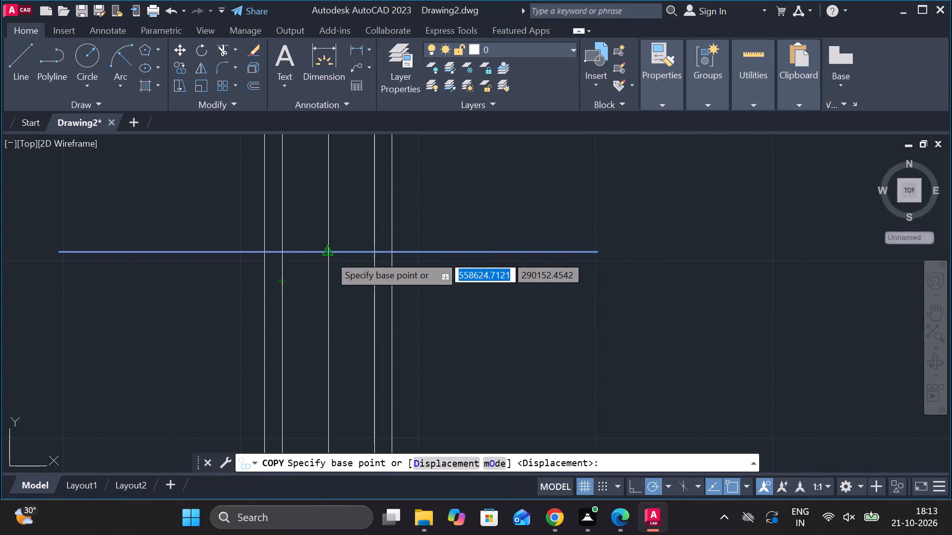
Copy the horizontal centre line 15 units down and 15 units up along the vertical centre line, using its midpoint as base point.
left_click(329, 255)
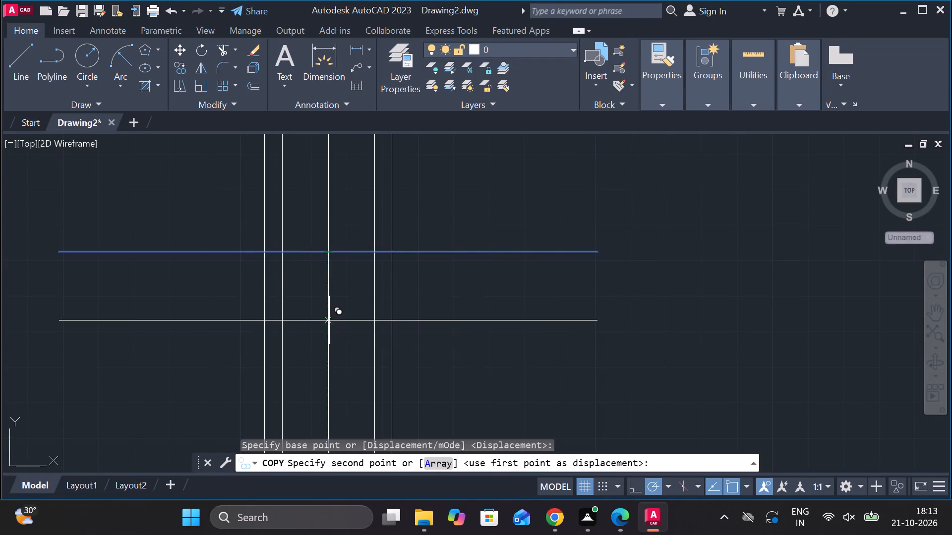
key("1")
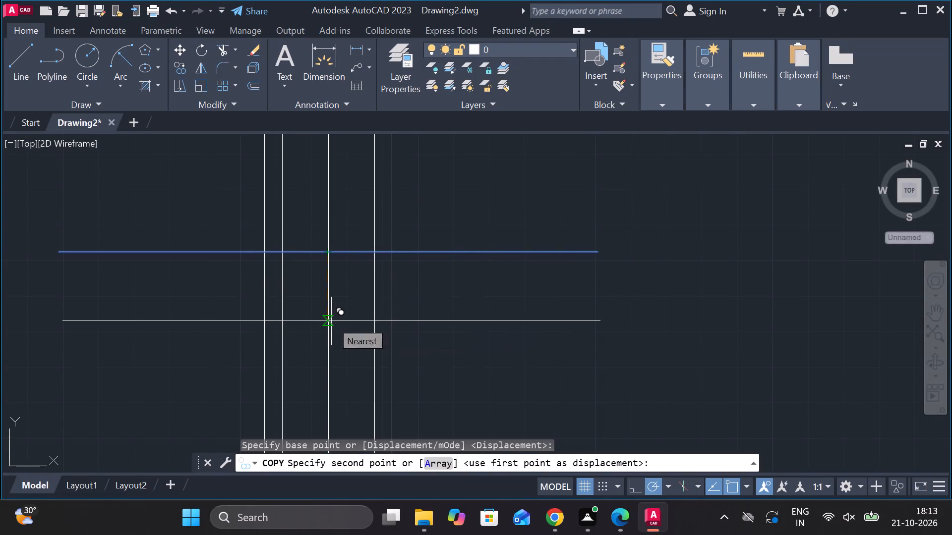
key("5")
key("Return")
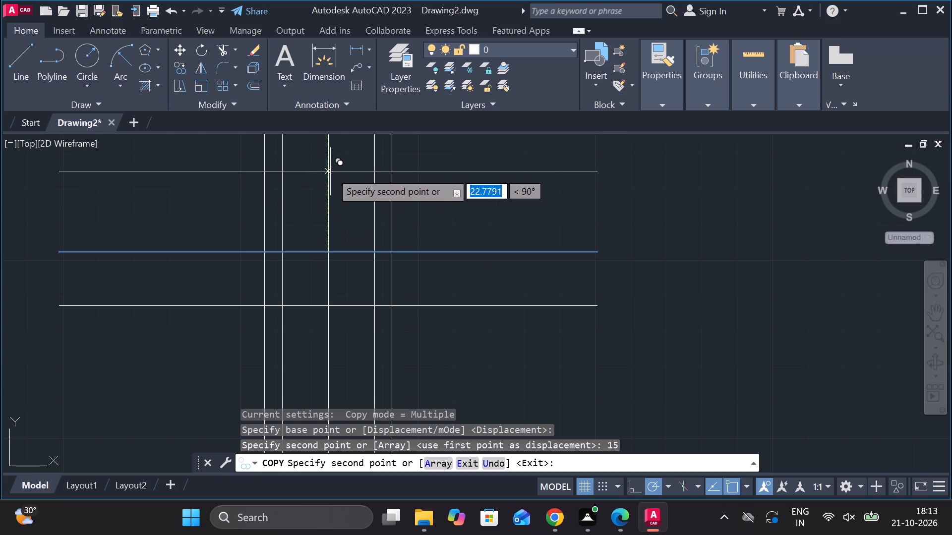
key("1")
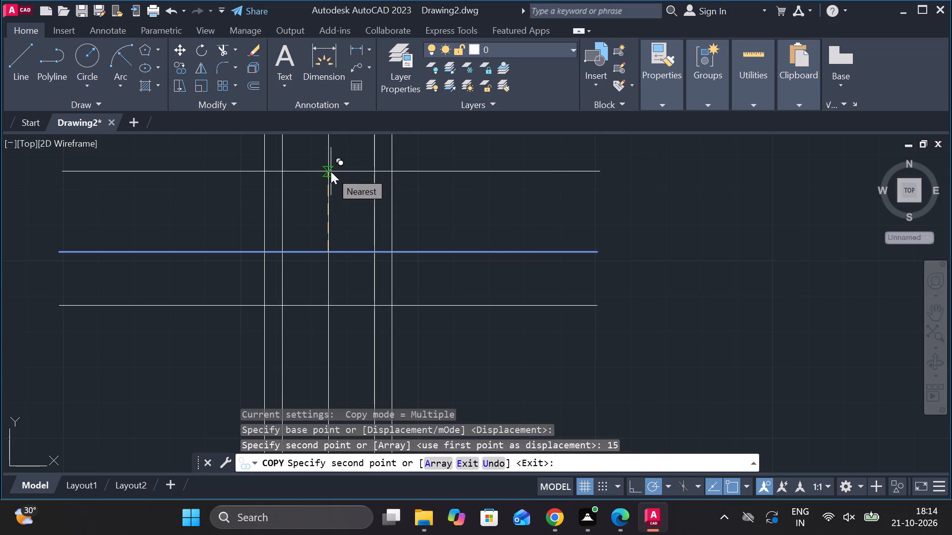
key("5")
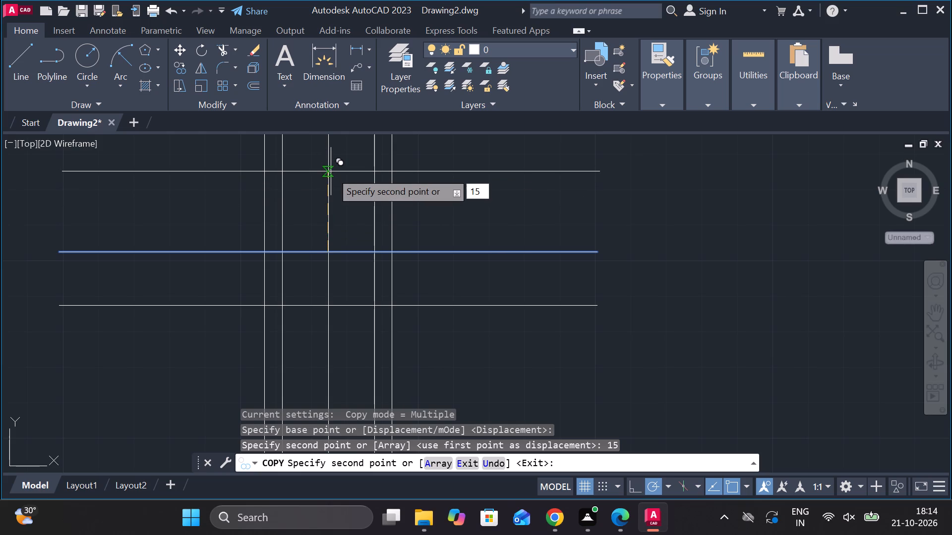
key("Return")
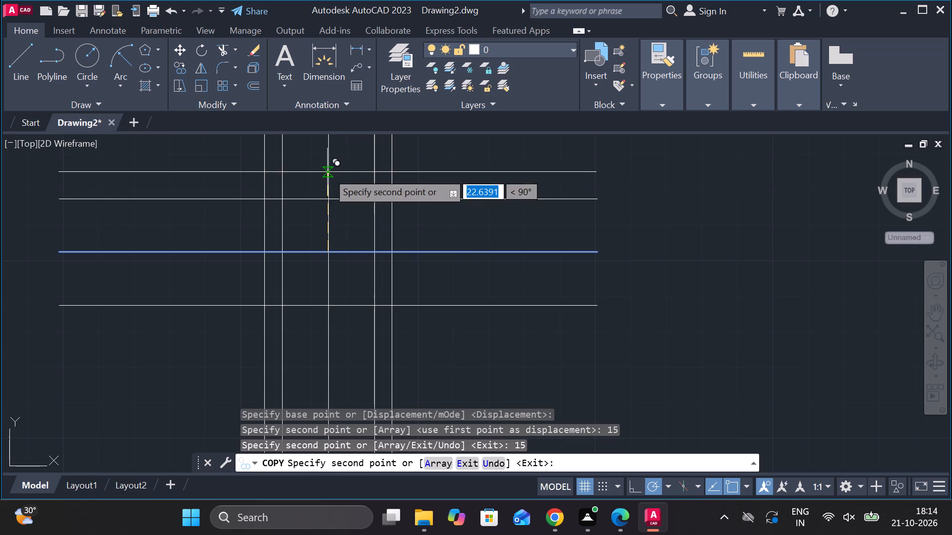
Place two more copies of the horizontal centre line, 20 units above and 20 units below it.
key("2")
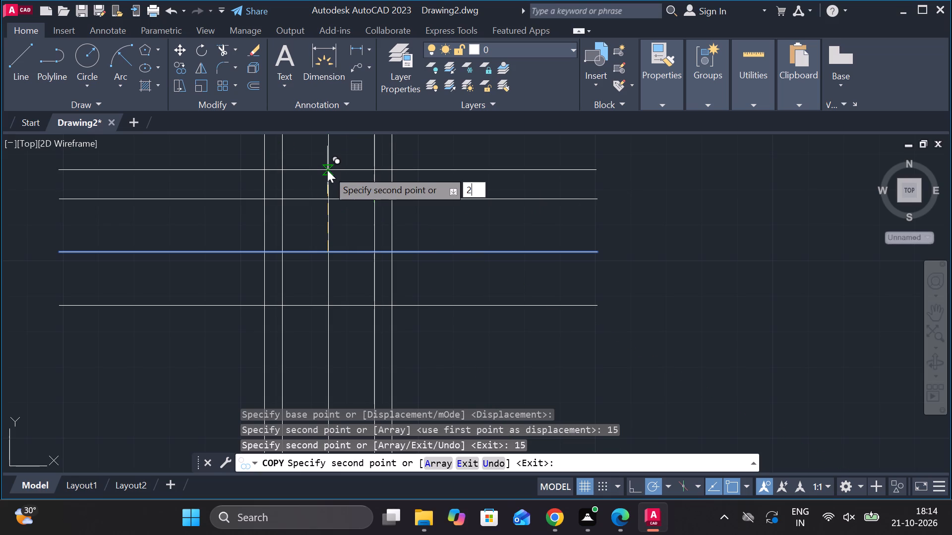
key("0")
key("Return")
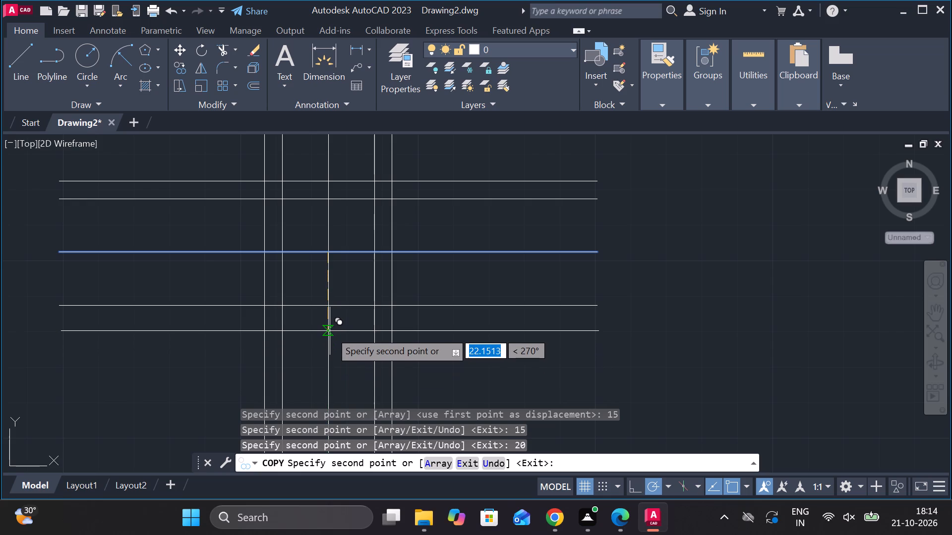
key("2")
key("0")
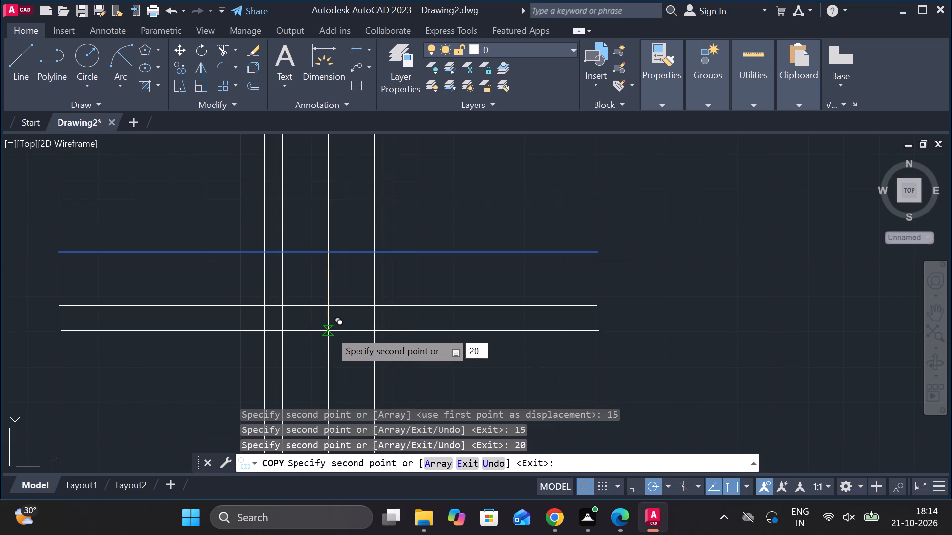
key("Return")
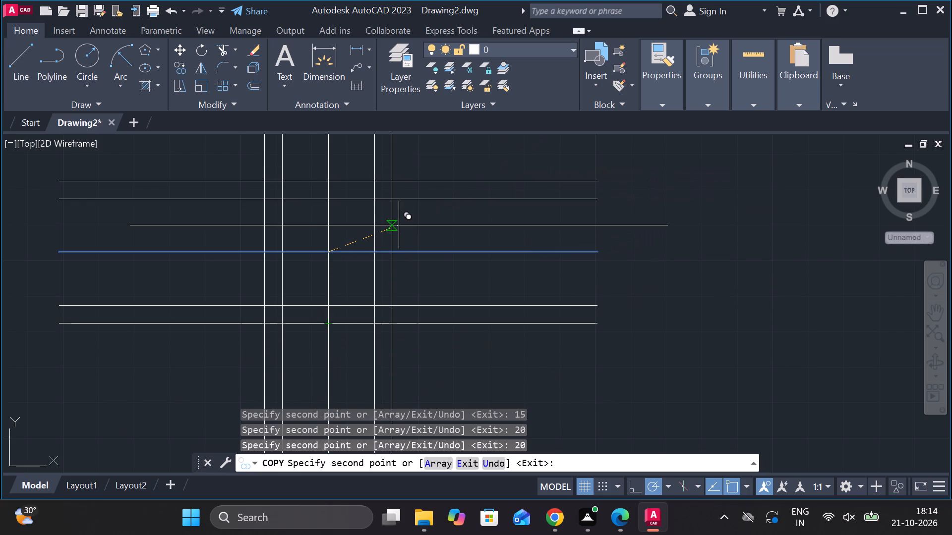
key("Escape")
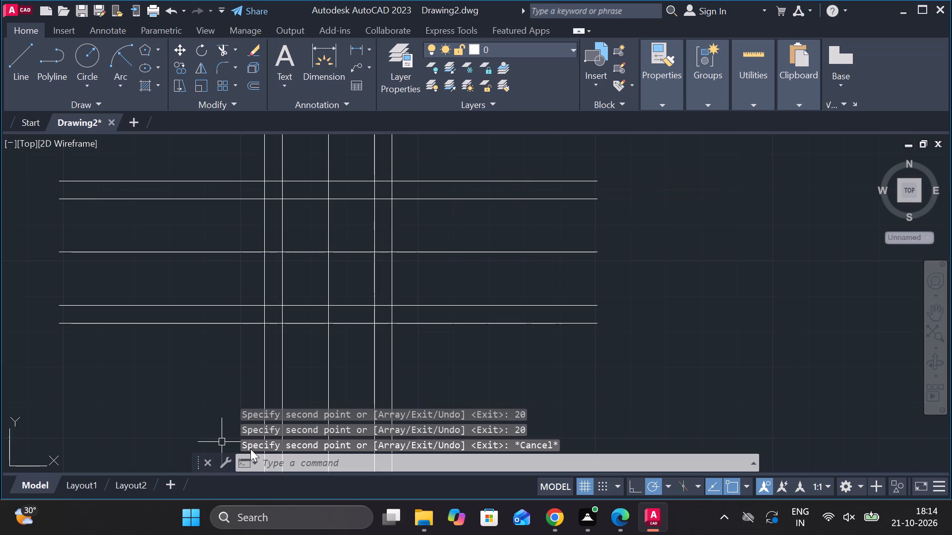
Copy the horizontal centre line from its midpoint 37.5 units up and 37.5 units down.
scroll(334, 329, "down", 2)
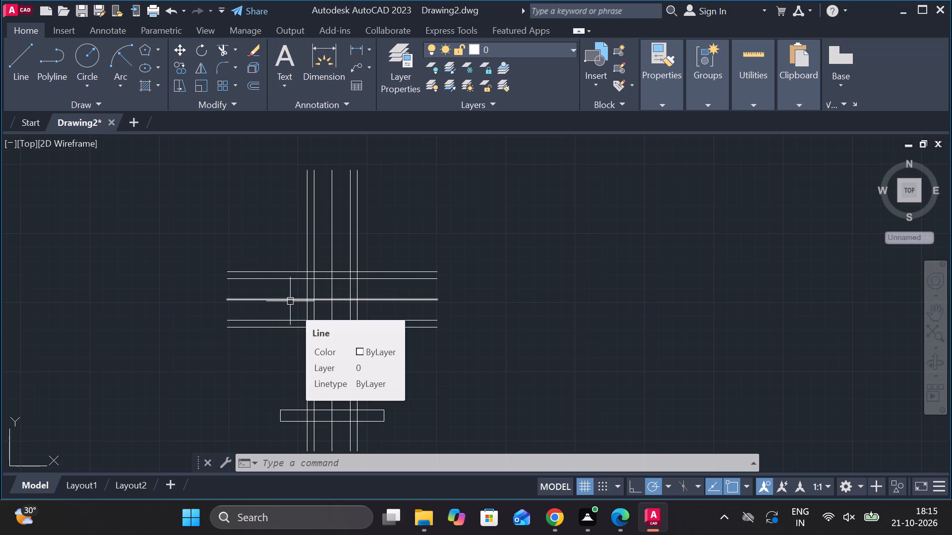
left_click(290, 301)
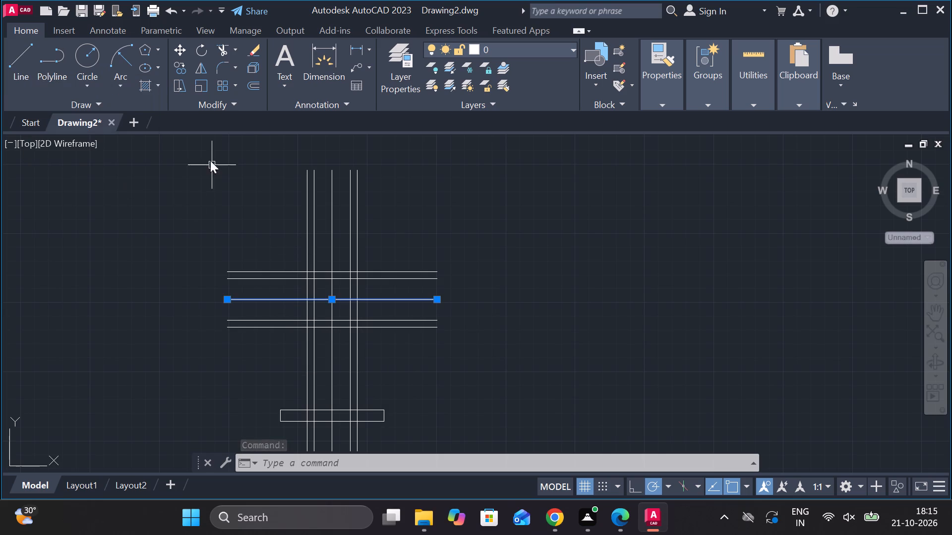
left_click(178, 67)
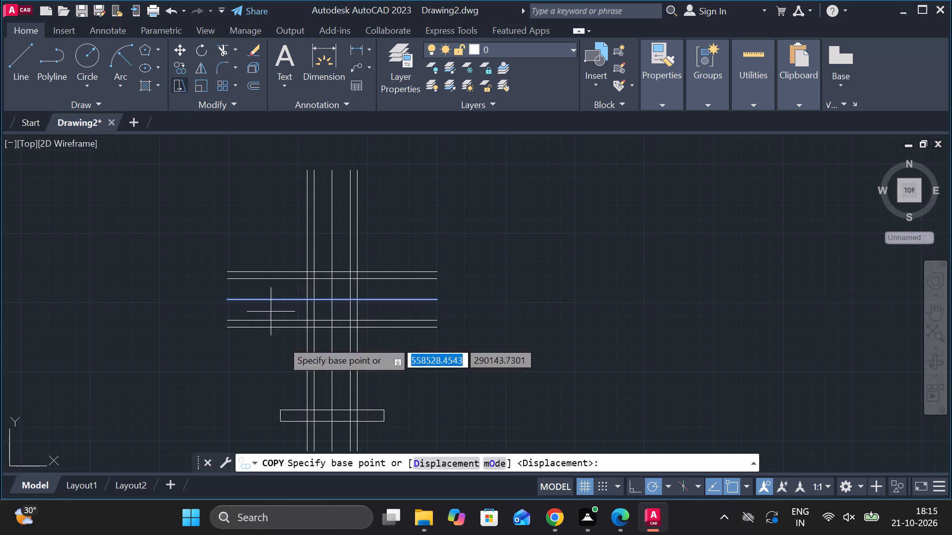
left_click(335, 301)
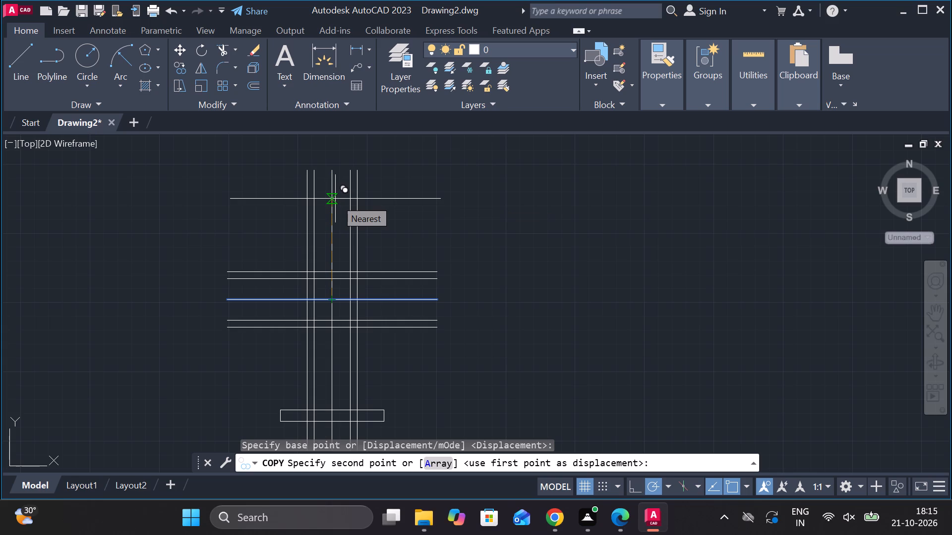
key("3")
key("7")
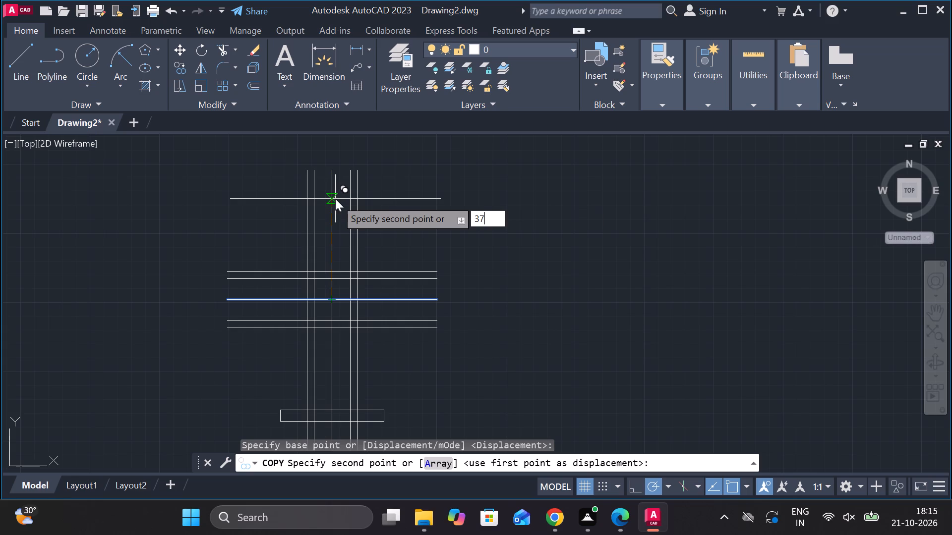
key("period")
key("5")
key("Return")
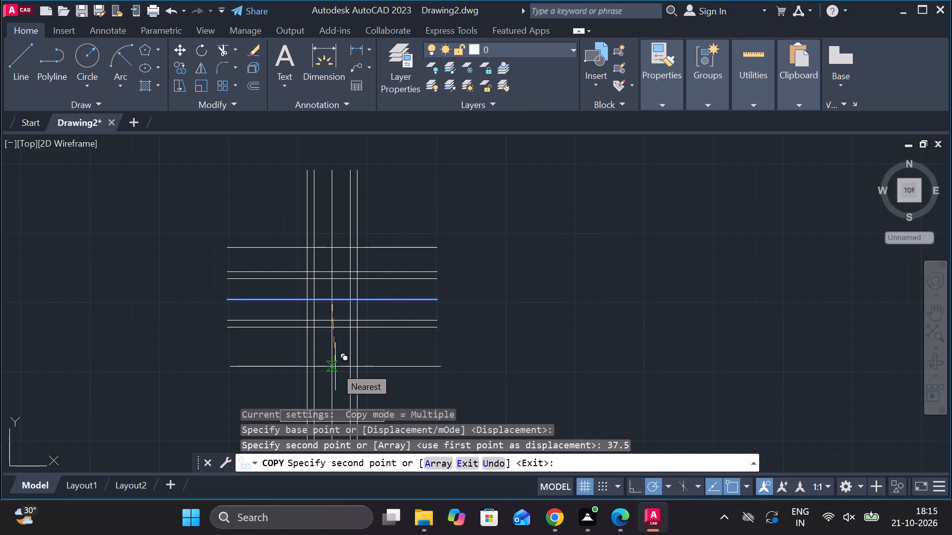
key("3")
key("7")
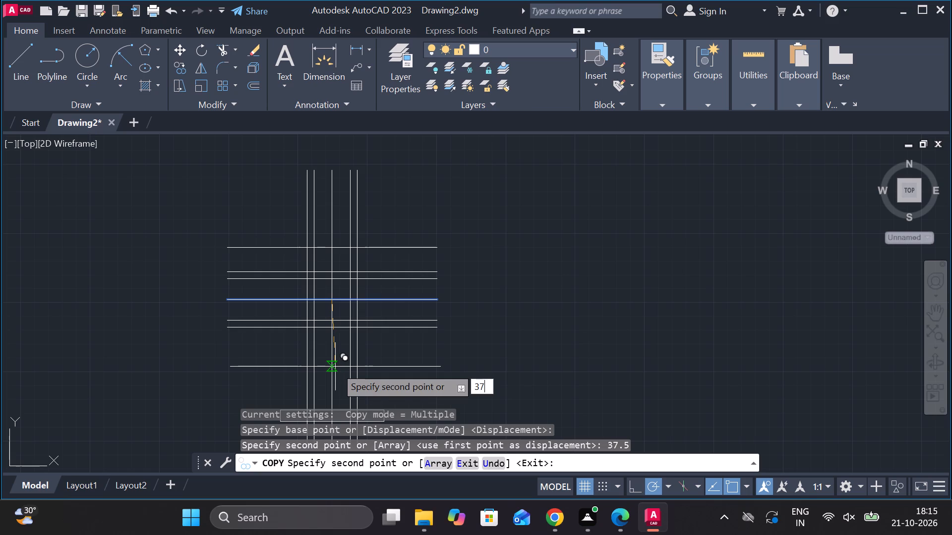
key("period")
key("5")
key("Return")
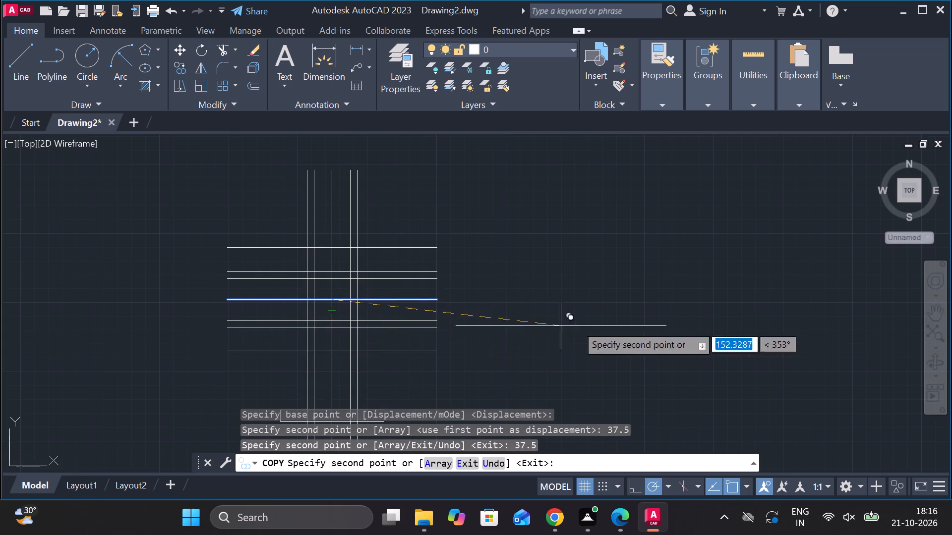
key("Escape")
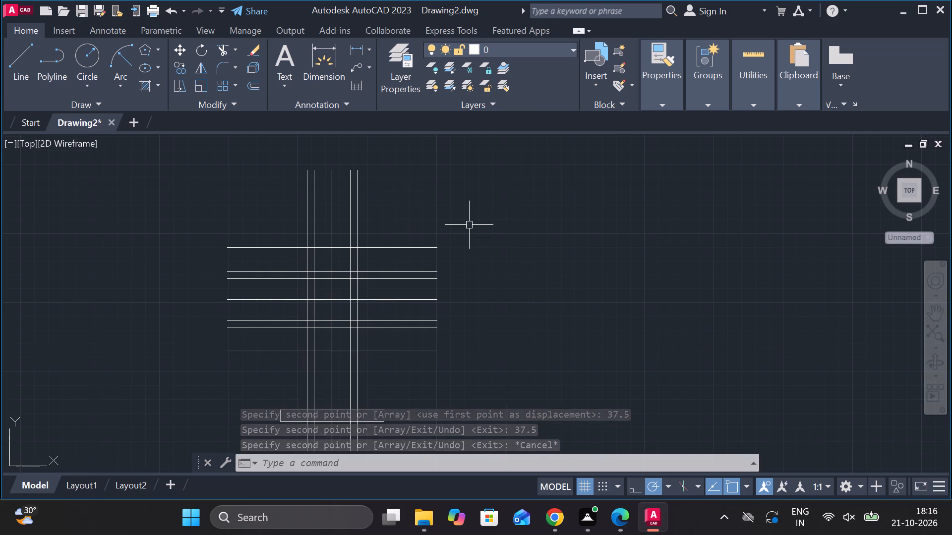
Check the vertical distance from the horizontal centre line to the base rectangle's bottom edge with a temporary linear dimension.
left_click_drag(470, 217, 398, 380)
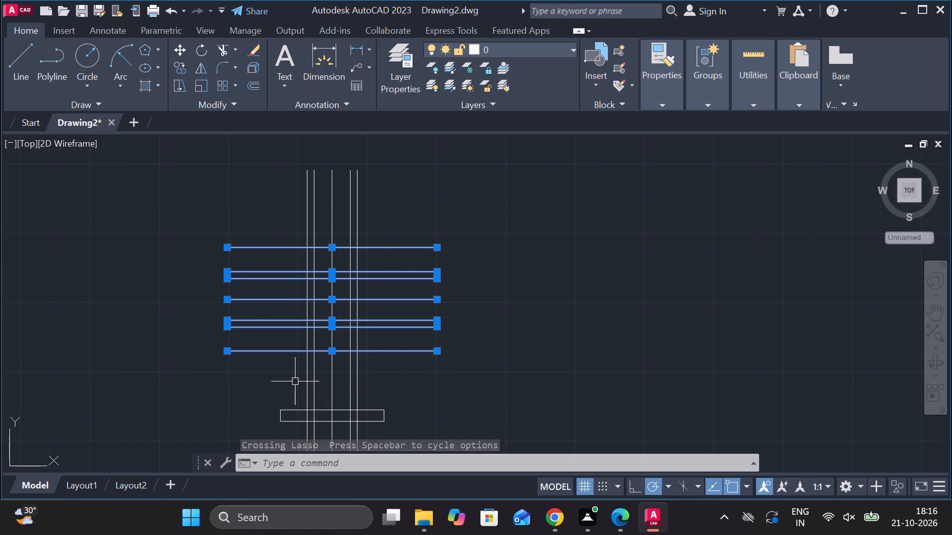
left_click(355, 49)
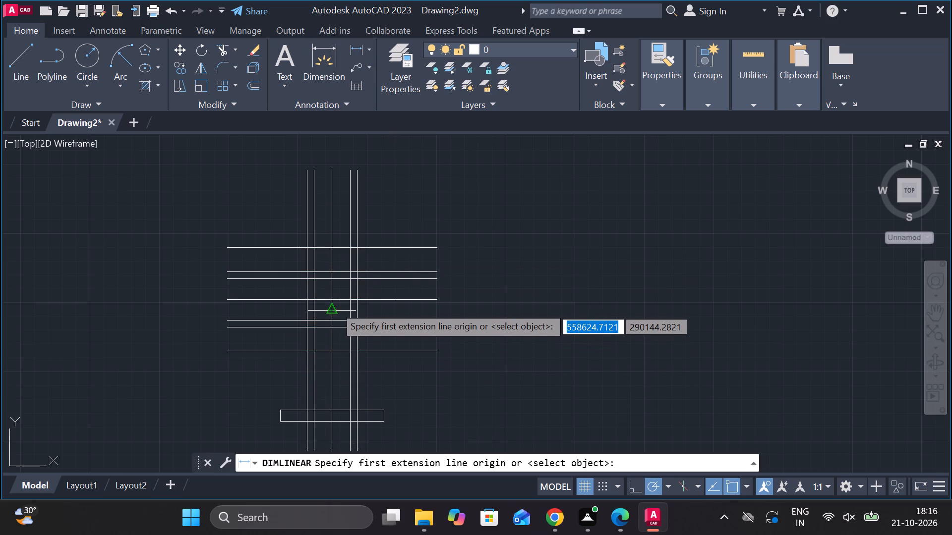
left_click(335, 300)
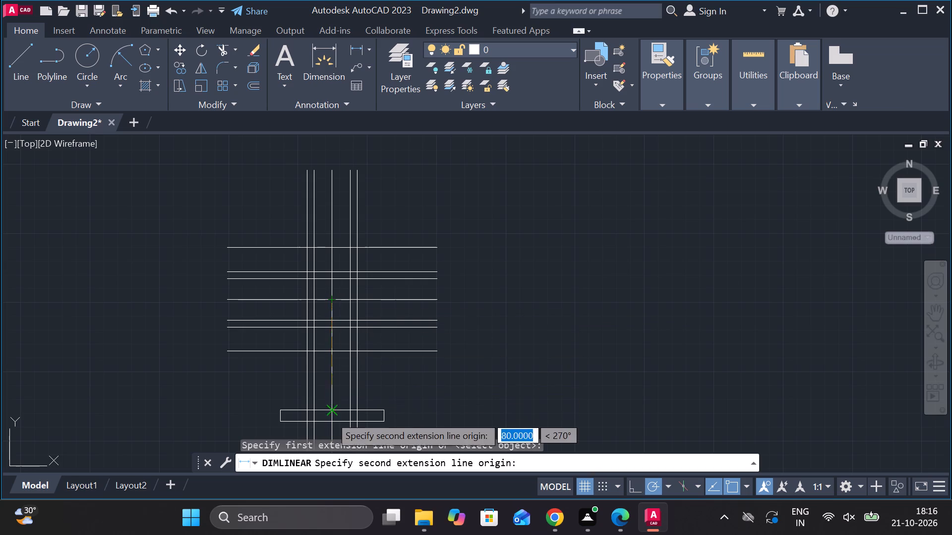
left_click(329, 424)
scroll(439, 403, "up", 3)
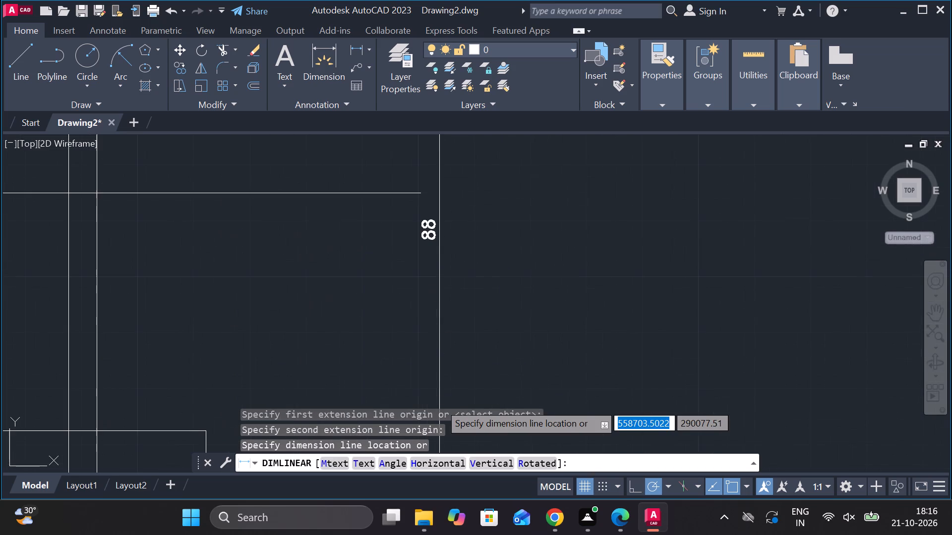
scroll(439, 403, "down", 3)
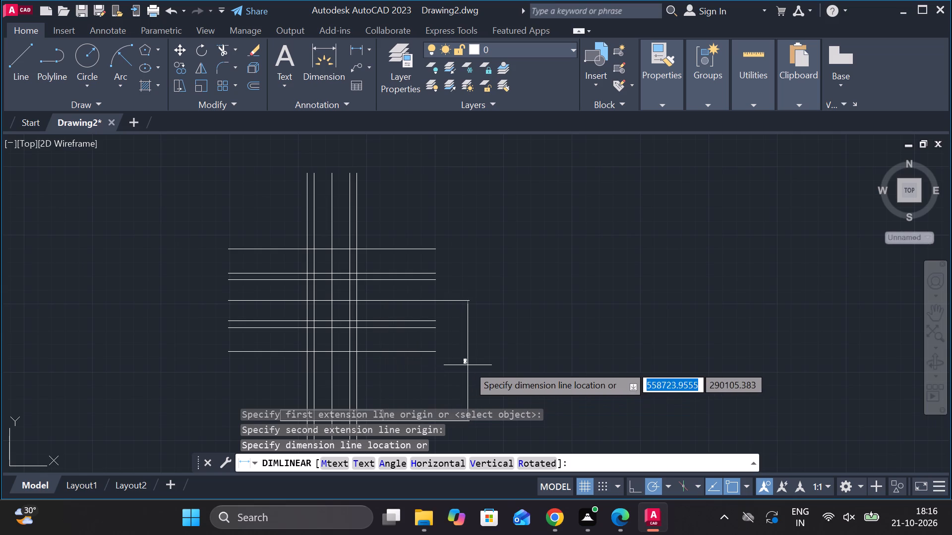
key("Escape")
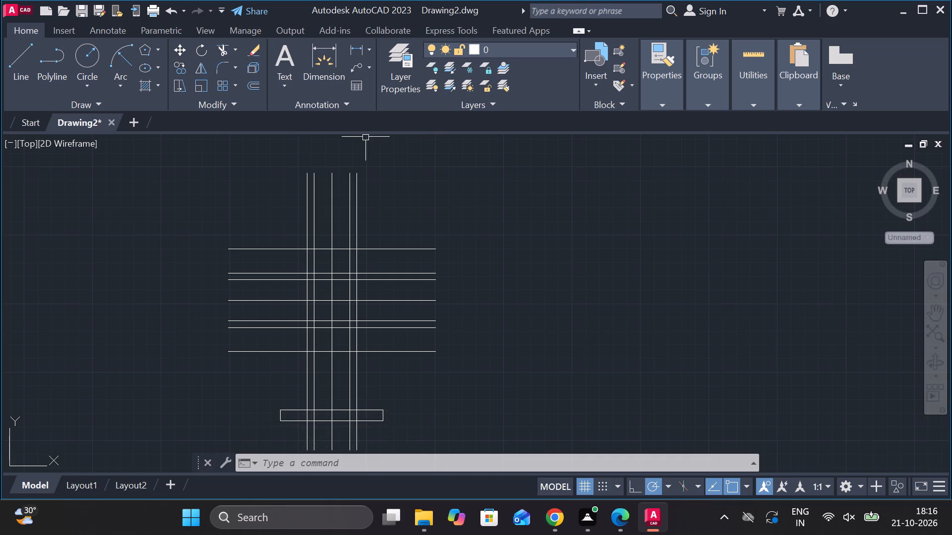
Move all seven horizontal lines 44 units straight down, using the middle line's midpoint as base point.
left_click_drag(455, 185, 446, 192)
left_click(415, 210)
left_click(397, 227)
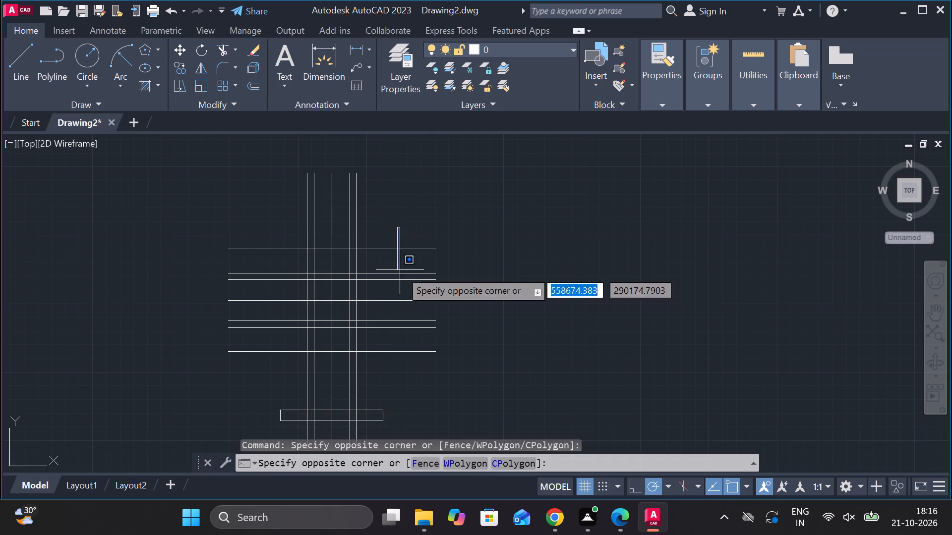
left_click(452, 380)
left_click_drag(484, 215, 470, 215)
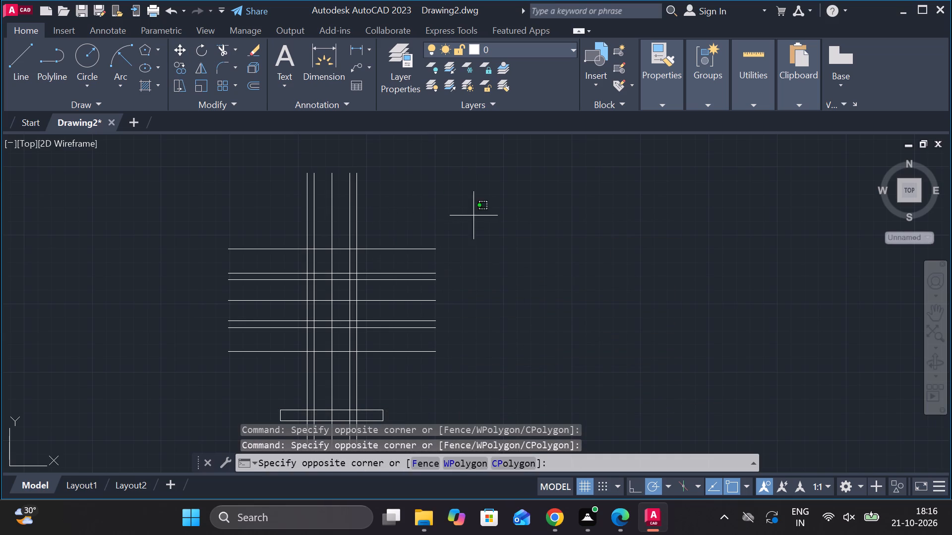
left_click_drag(470, 215, 435, 376)
left_click(435, 376)
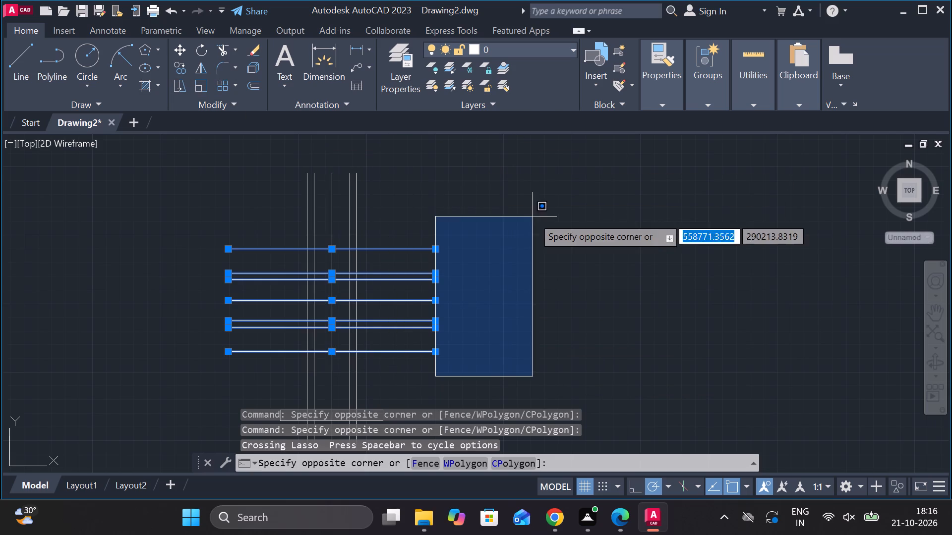
left_click(496, 202)
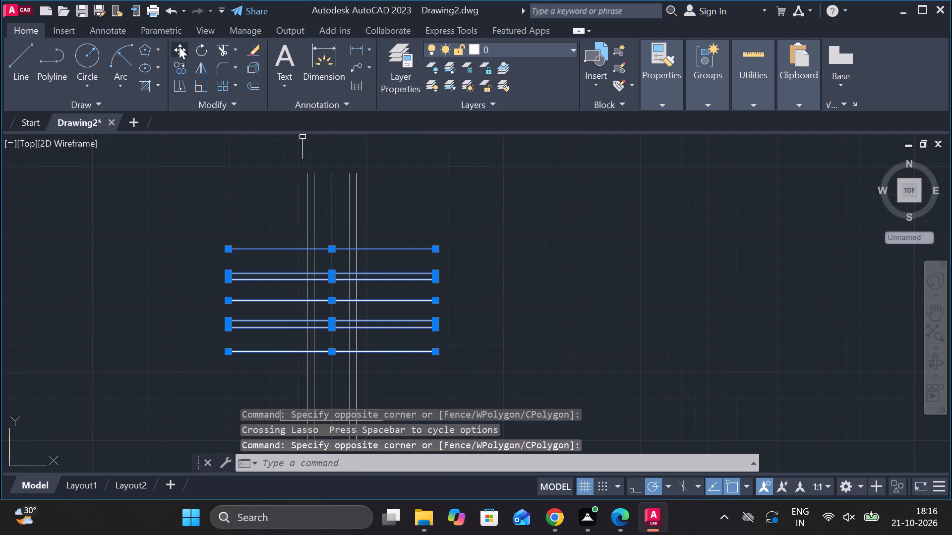
left_click(179, 47)
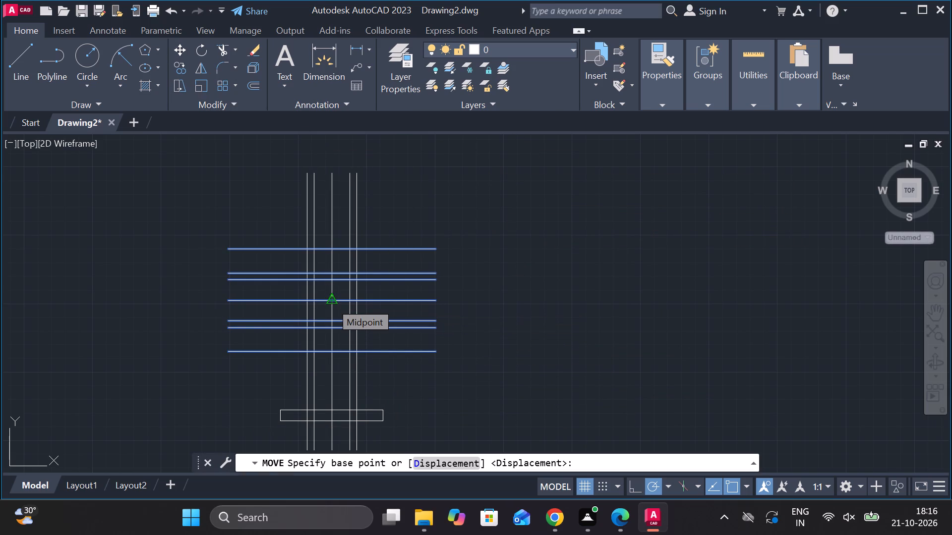
left_click(331, 302)
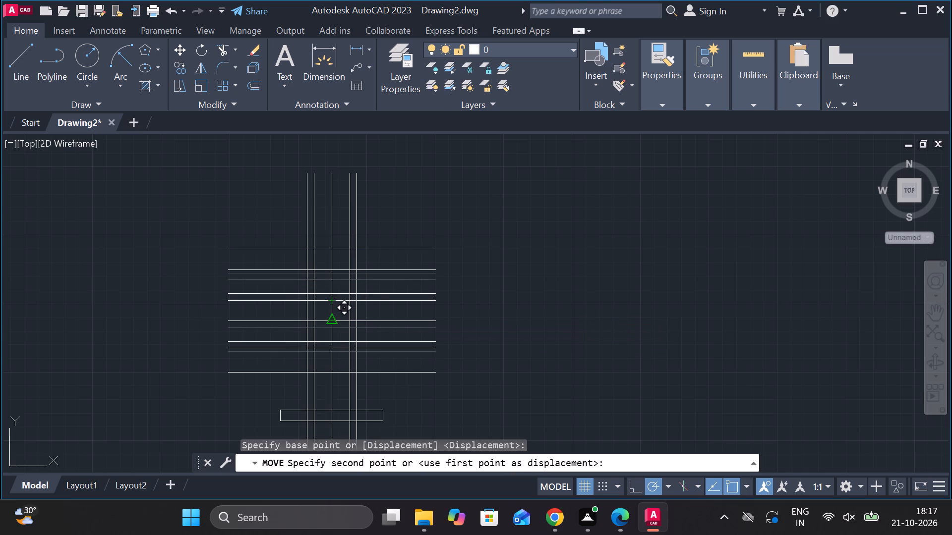
type("44")
key("Return")
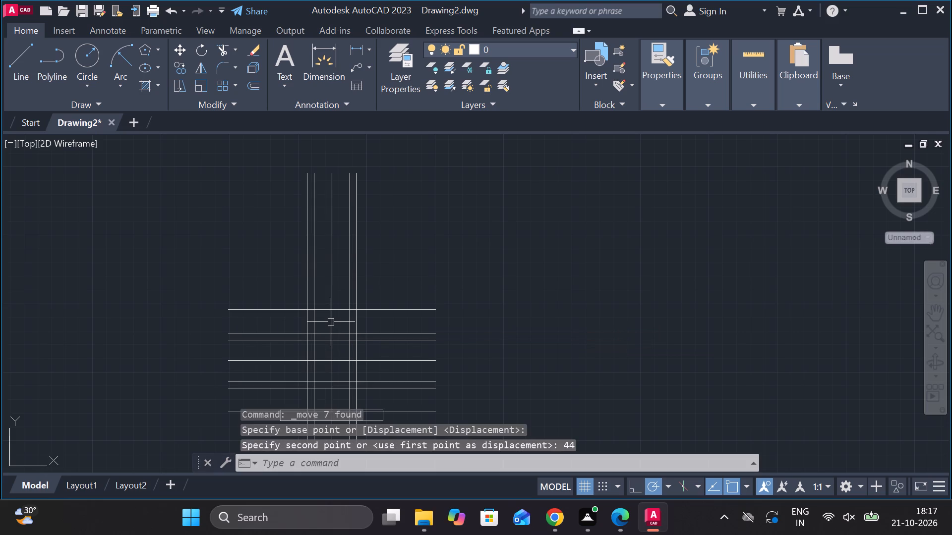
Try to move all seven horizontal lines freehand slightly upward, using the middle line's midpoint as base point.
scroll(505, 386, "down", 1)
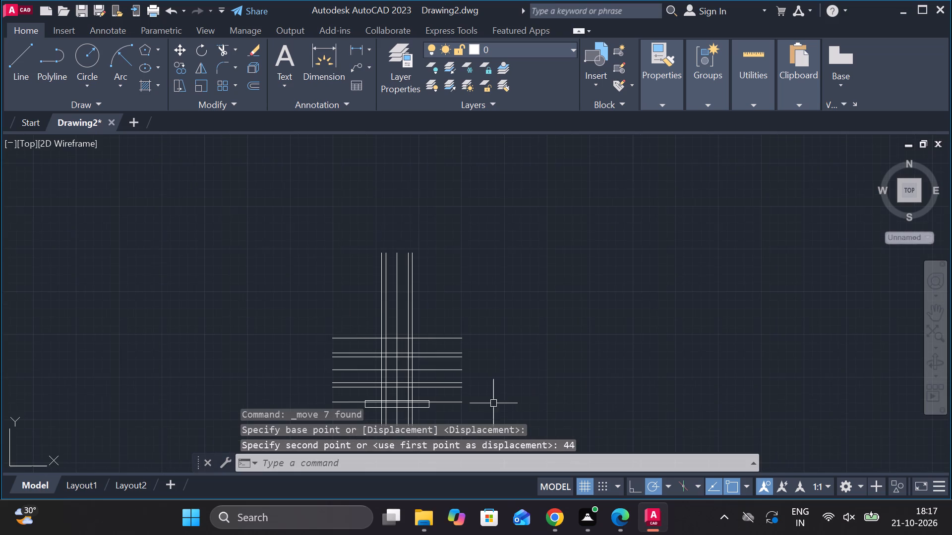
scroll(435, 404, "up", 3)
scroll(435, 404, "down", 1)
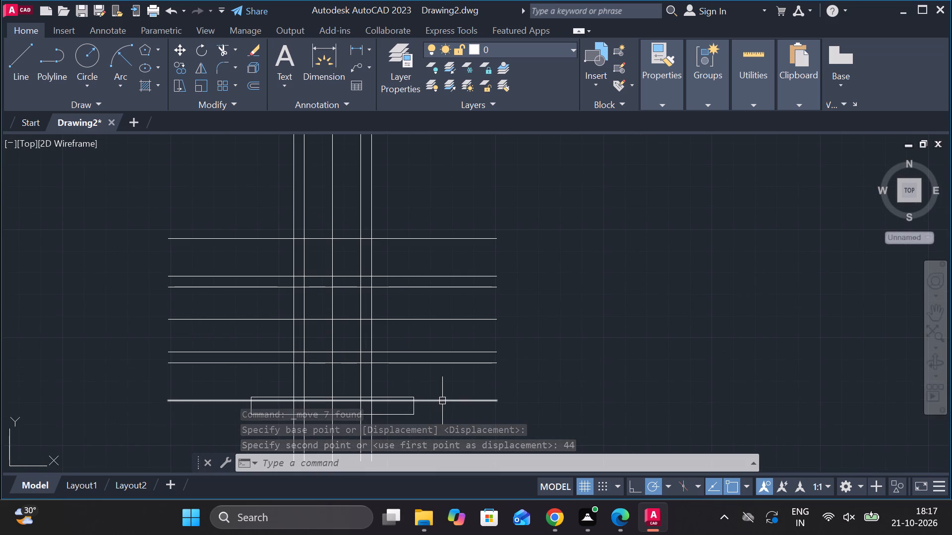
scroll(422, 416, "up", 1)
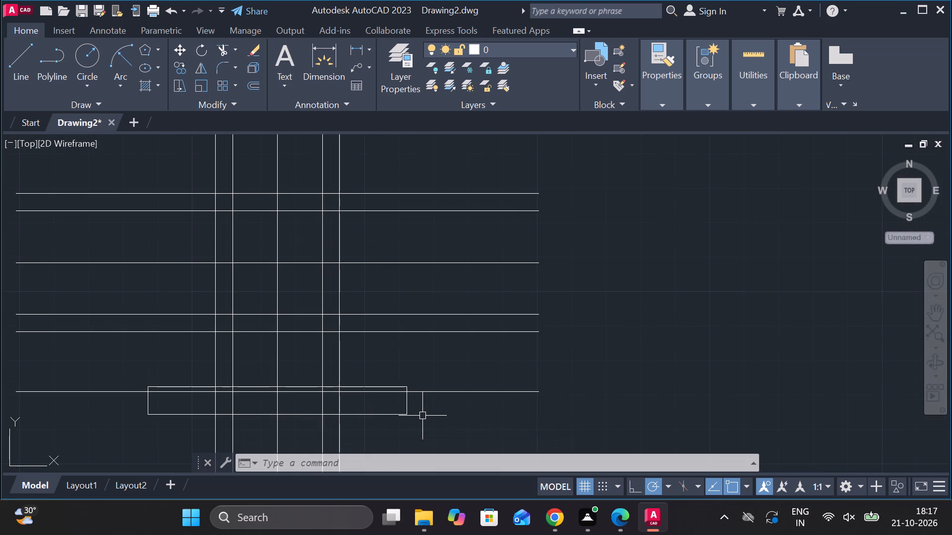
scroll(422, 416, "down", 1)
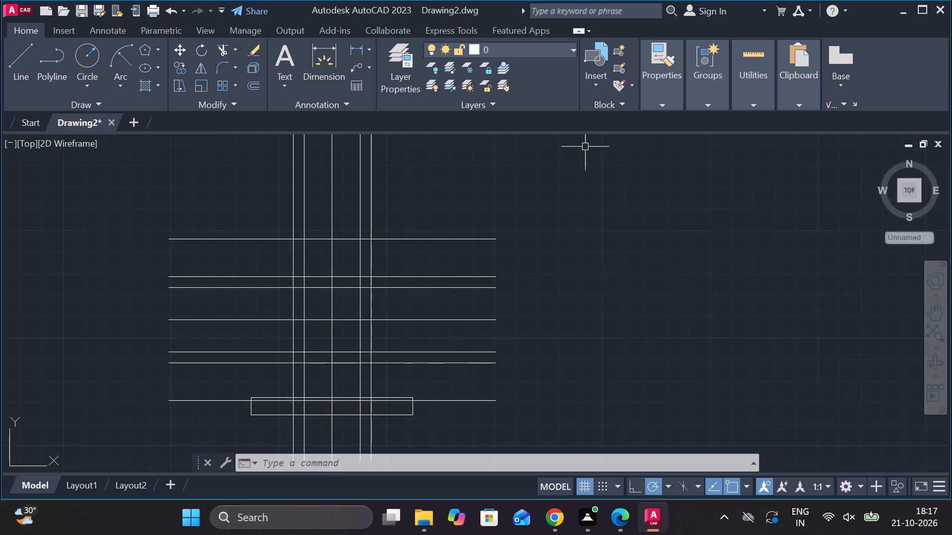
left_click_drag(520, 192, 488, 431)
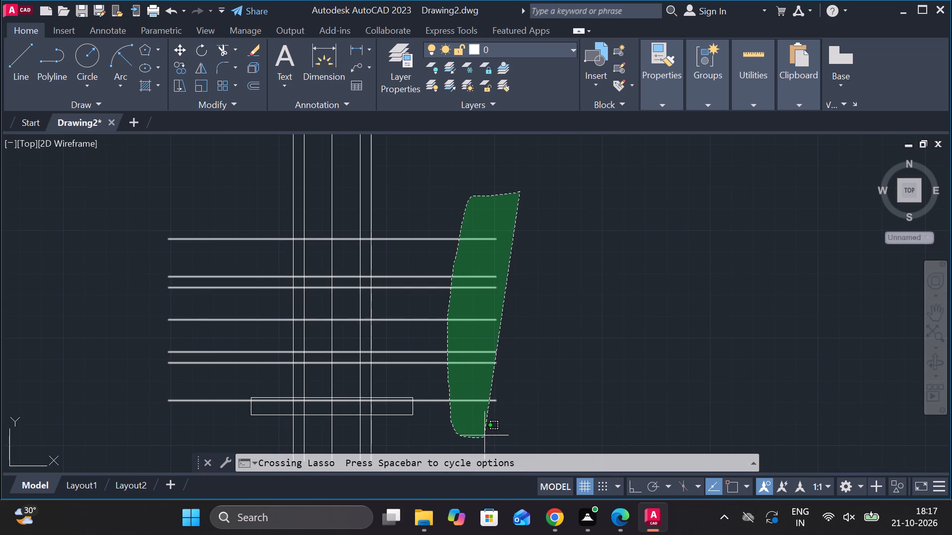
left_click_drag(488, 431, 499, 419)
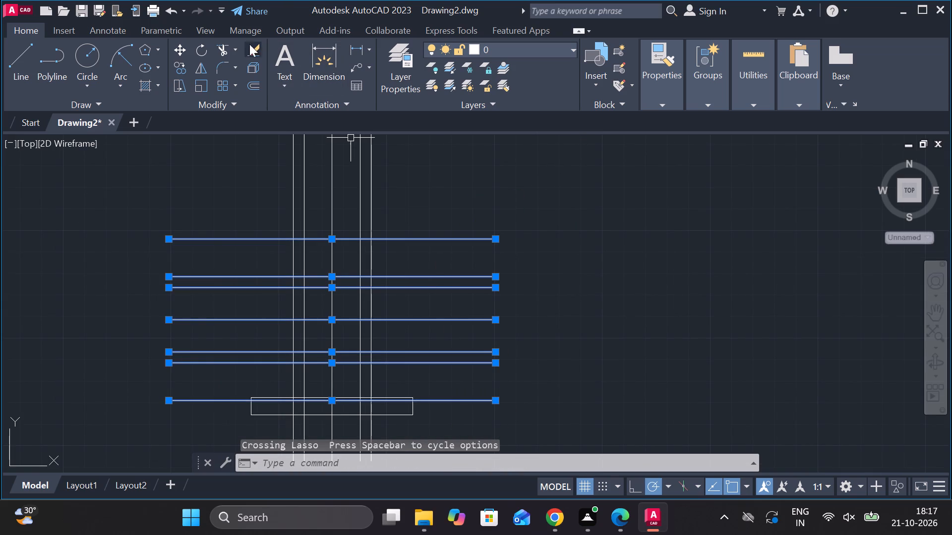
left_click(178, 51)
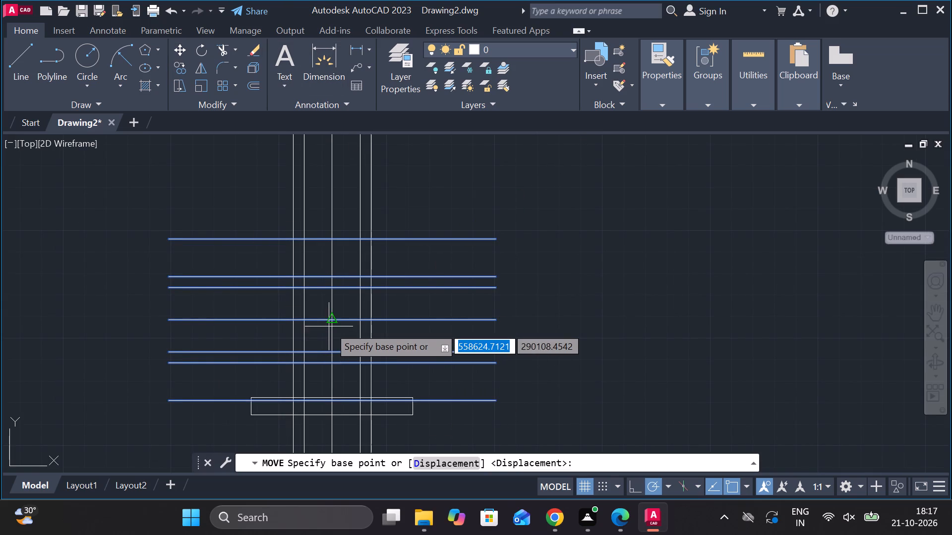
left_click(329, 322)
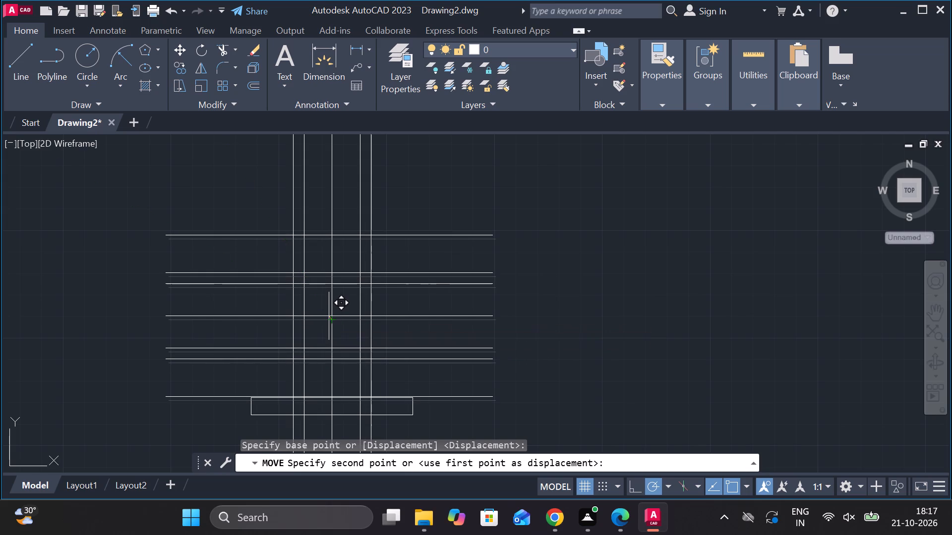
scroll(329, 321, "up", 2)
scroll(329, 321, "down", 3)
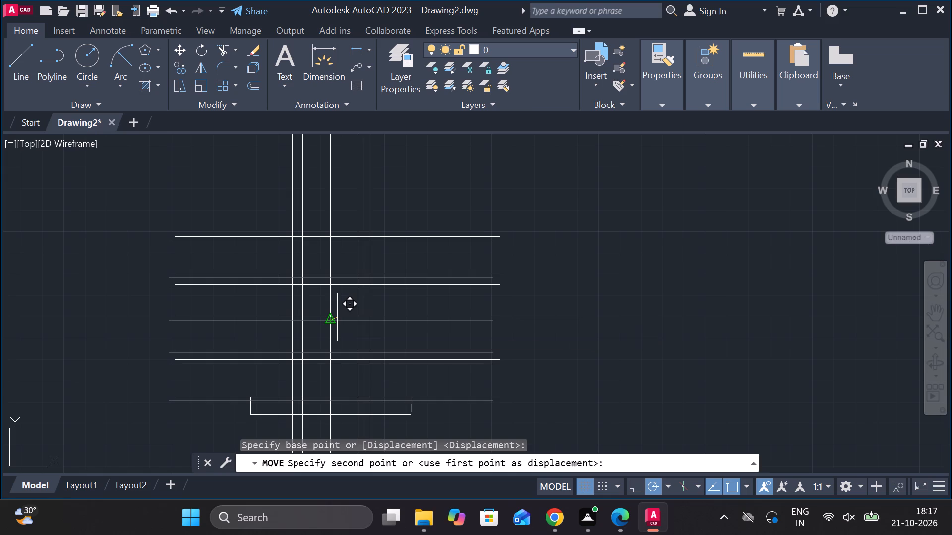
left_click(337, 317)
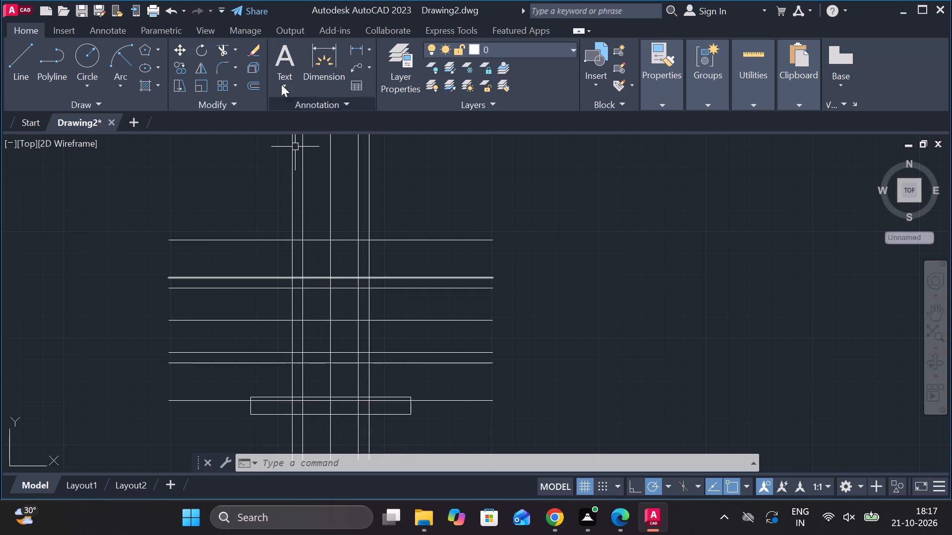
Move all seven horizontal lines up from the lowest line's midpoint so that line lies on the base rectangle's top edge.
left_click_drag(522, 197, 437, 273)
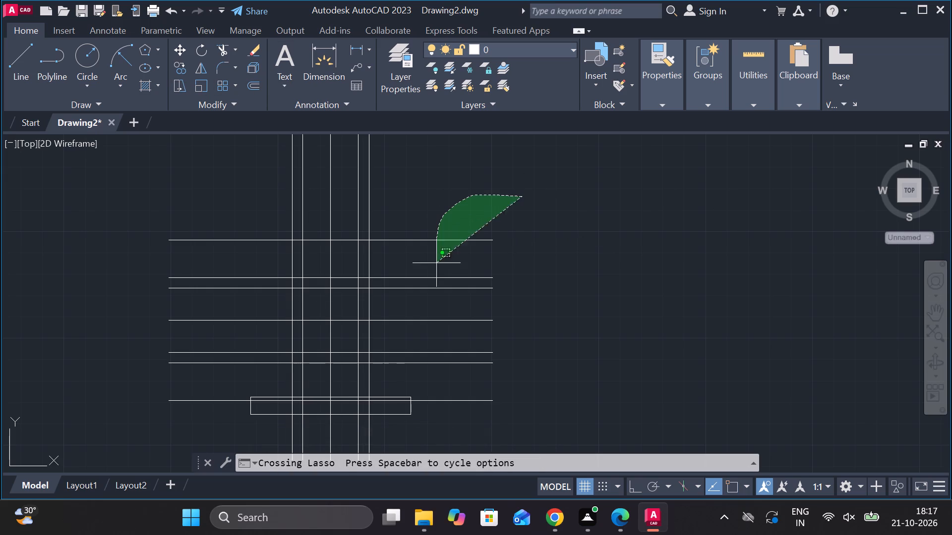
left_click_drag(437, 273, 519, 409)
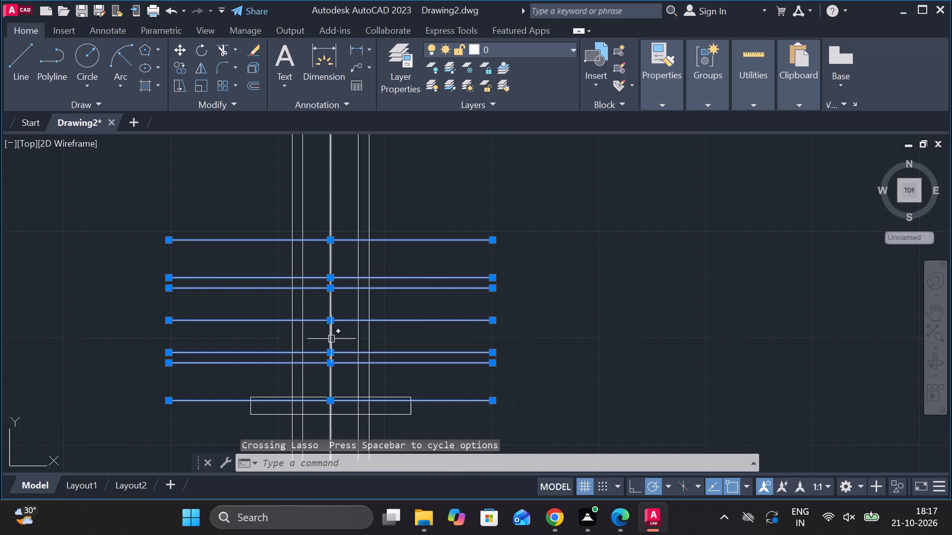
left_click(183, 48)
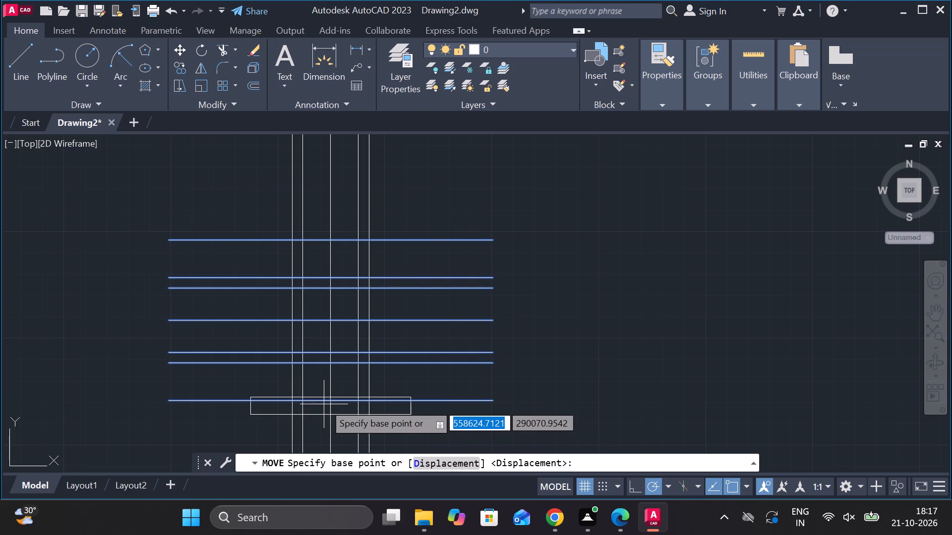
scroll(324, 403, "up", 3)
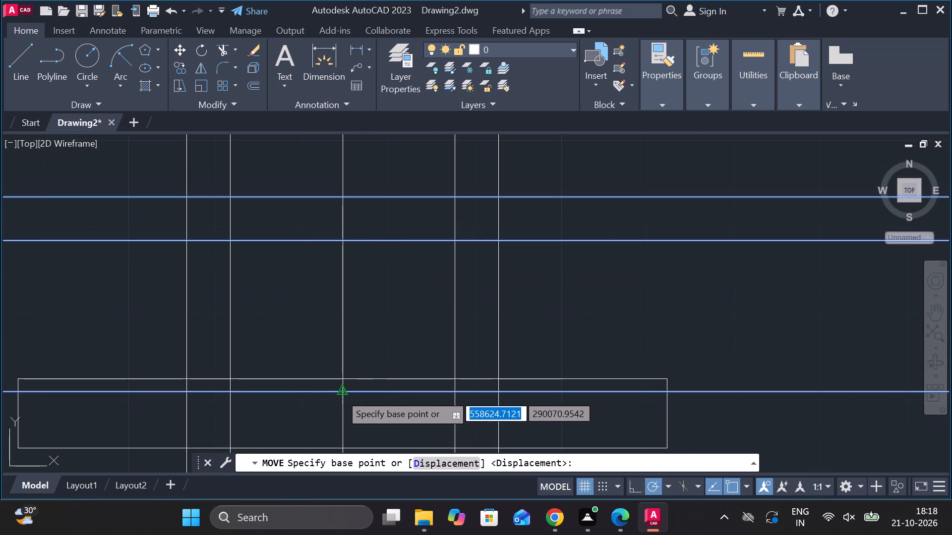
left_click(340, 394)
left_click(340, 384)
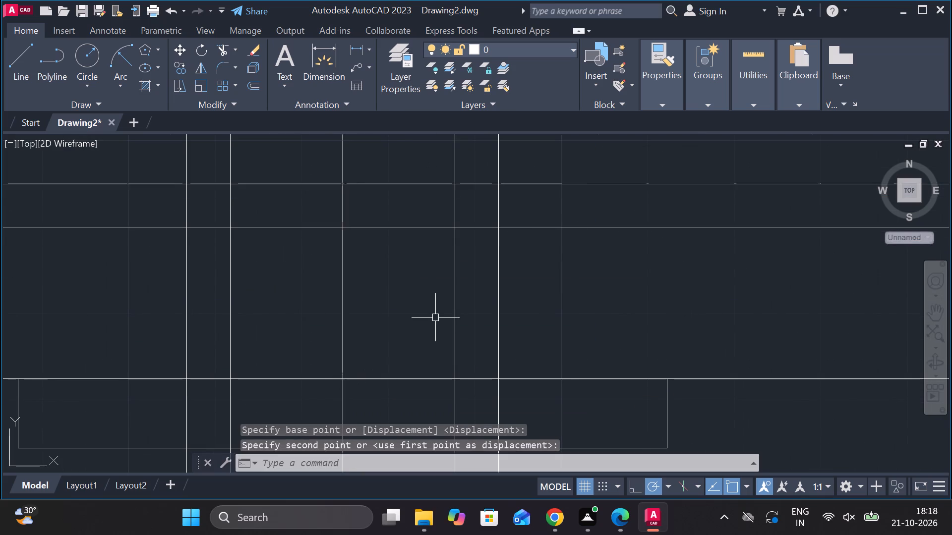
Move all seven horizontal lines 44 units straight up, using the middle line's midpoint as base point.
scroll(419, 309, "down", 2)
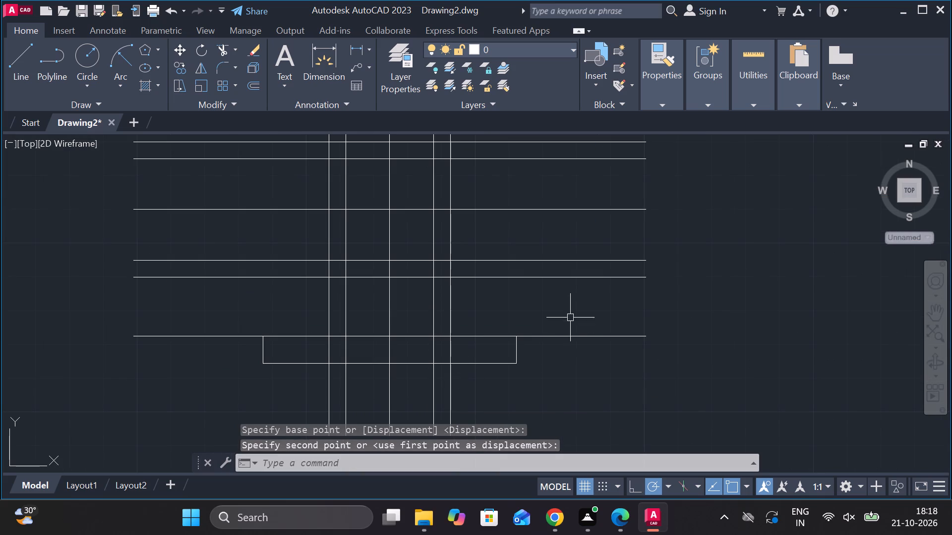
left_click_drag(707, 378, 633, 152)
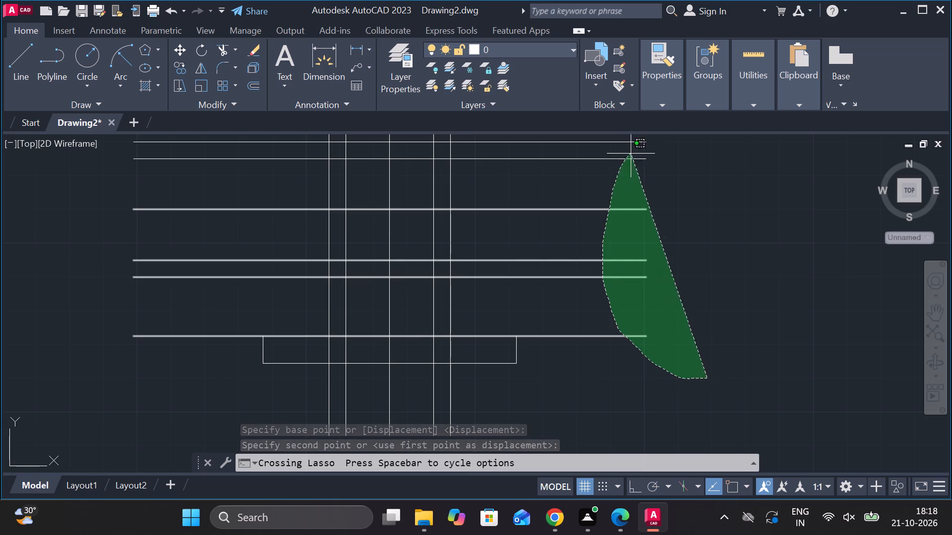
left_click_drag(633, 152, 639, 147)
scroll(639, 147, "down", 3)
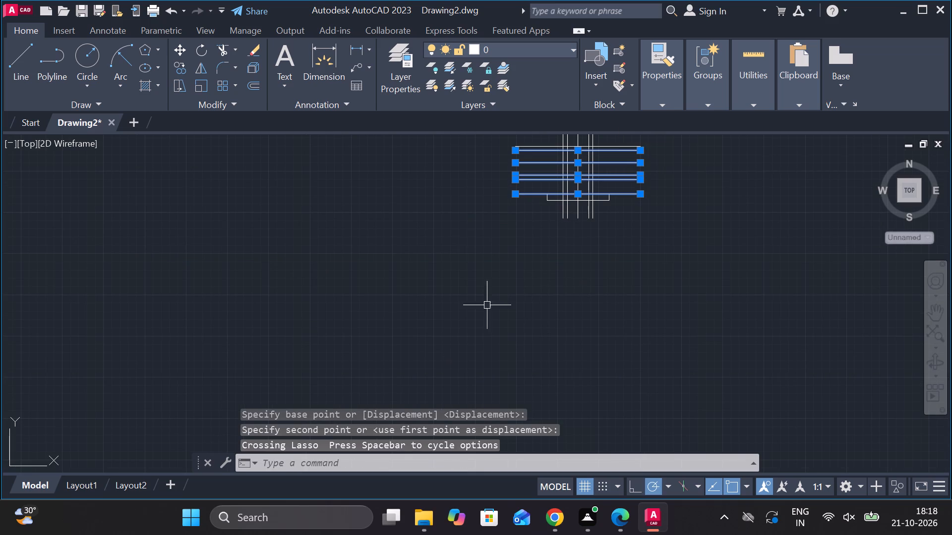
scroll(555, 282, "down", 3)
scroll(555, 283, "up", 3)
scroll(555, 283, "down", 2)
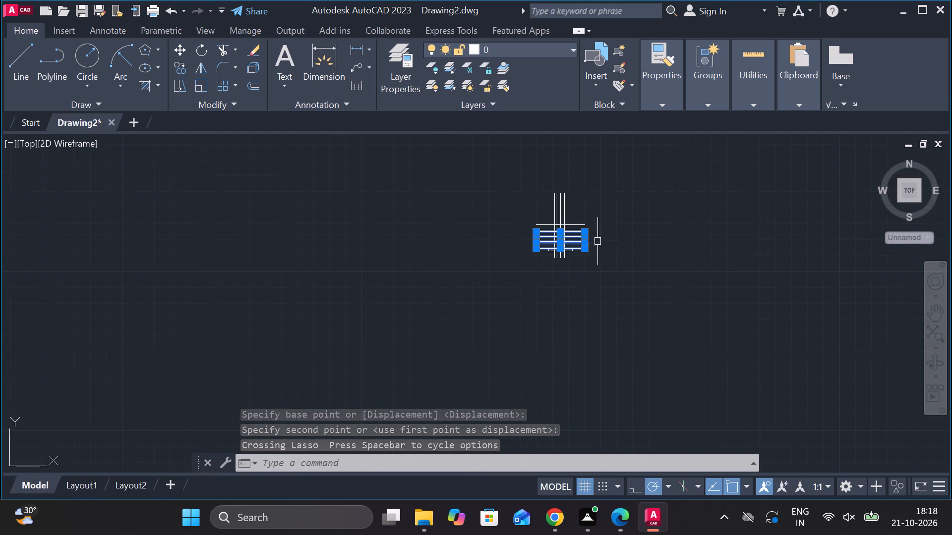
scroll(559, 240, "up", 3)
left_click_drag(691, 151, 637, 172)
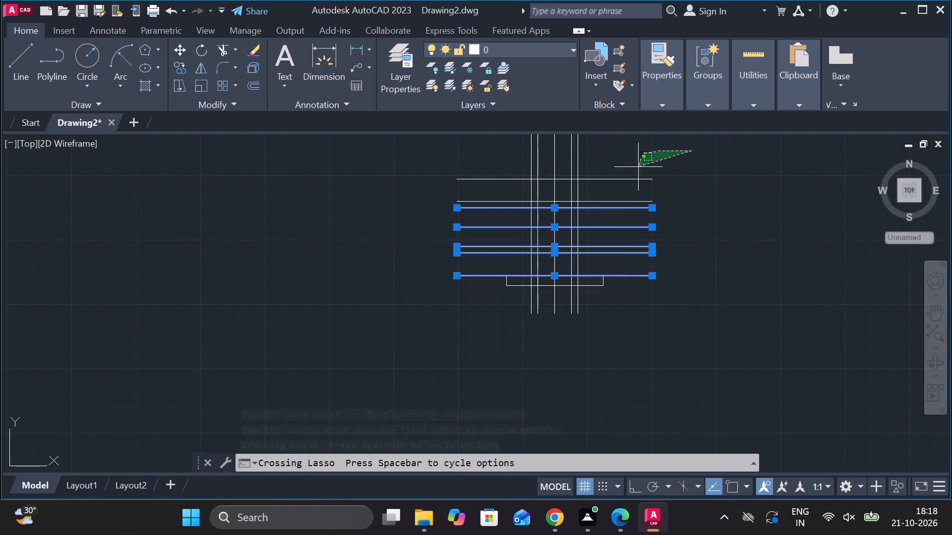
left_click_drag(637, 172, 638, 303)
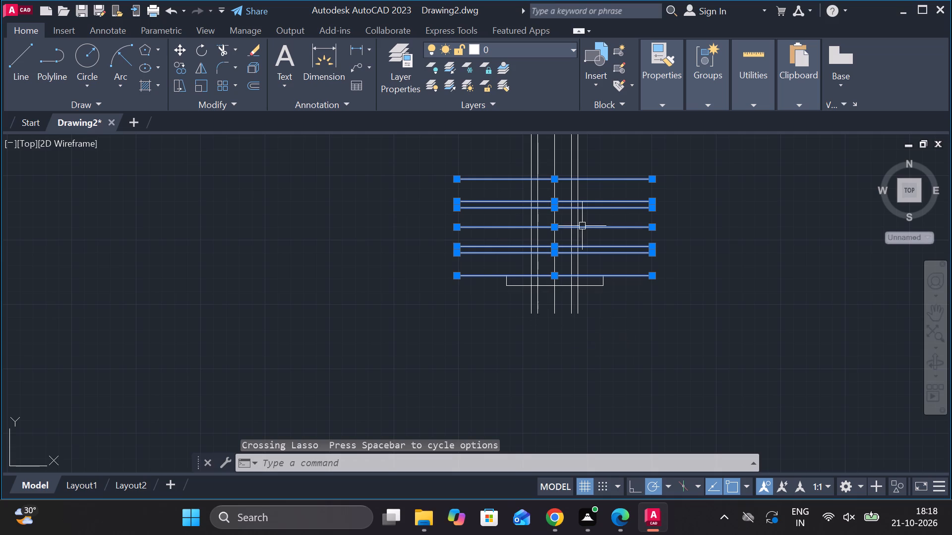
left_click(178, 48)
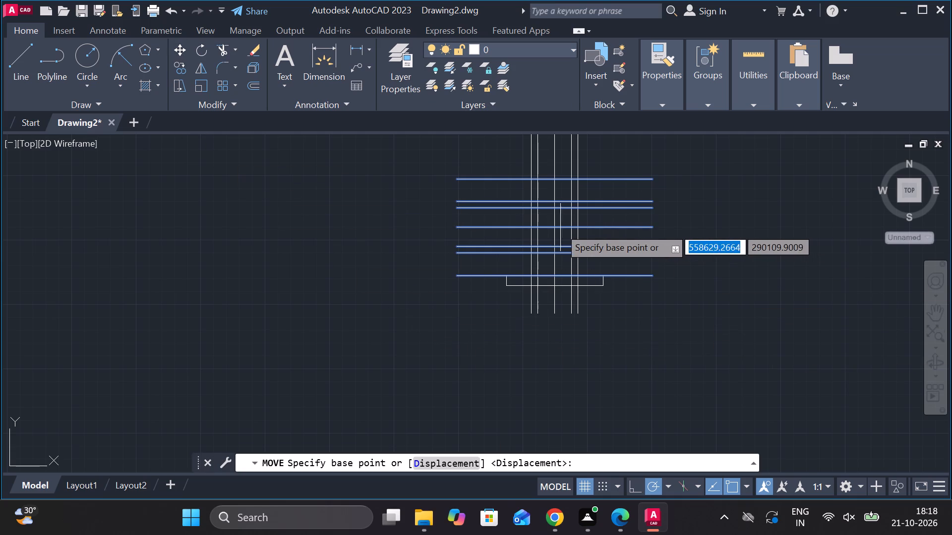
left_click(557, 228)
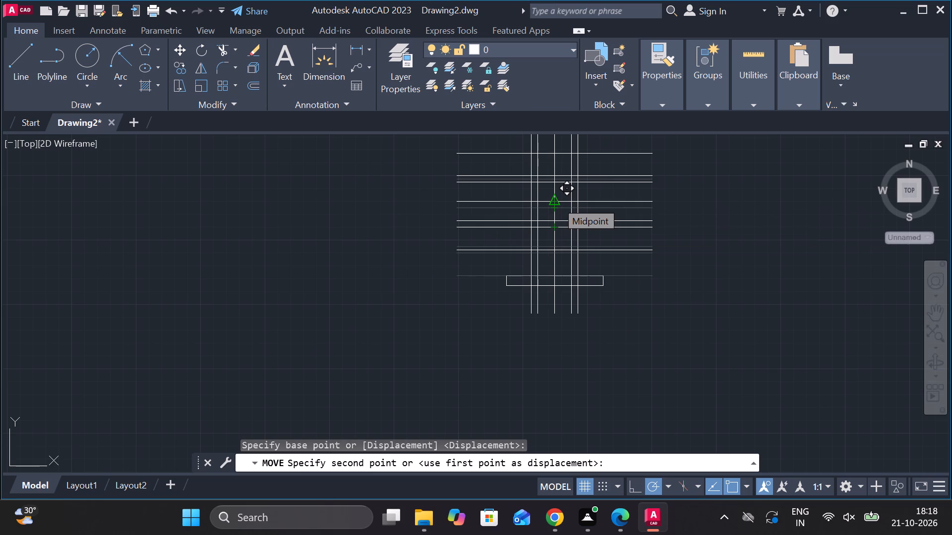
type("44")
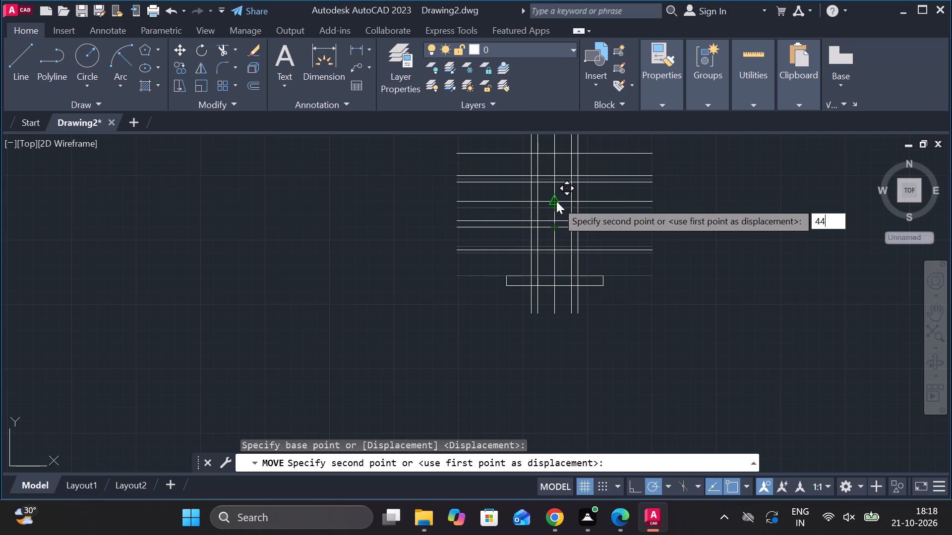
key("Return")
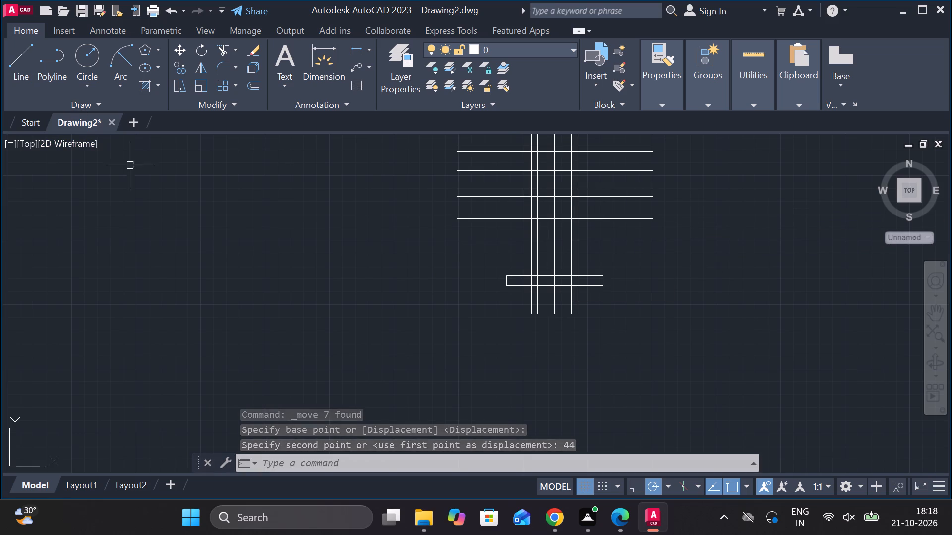
Check the vertical distance from the middle horizontal line to the base rectangle's top edge with a temporary linear dimension.
left_click(356, 50)
left_click(556, 171)
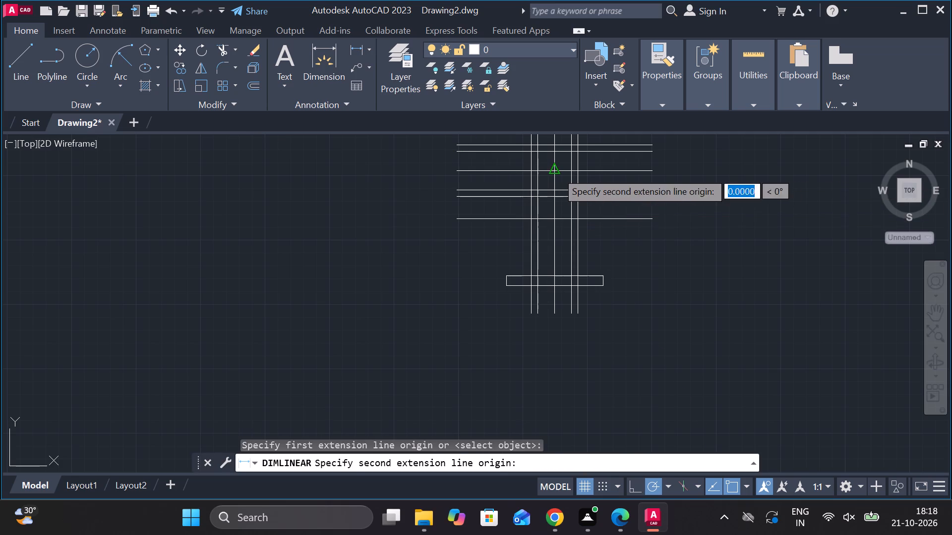
left_click(555, 274)
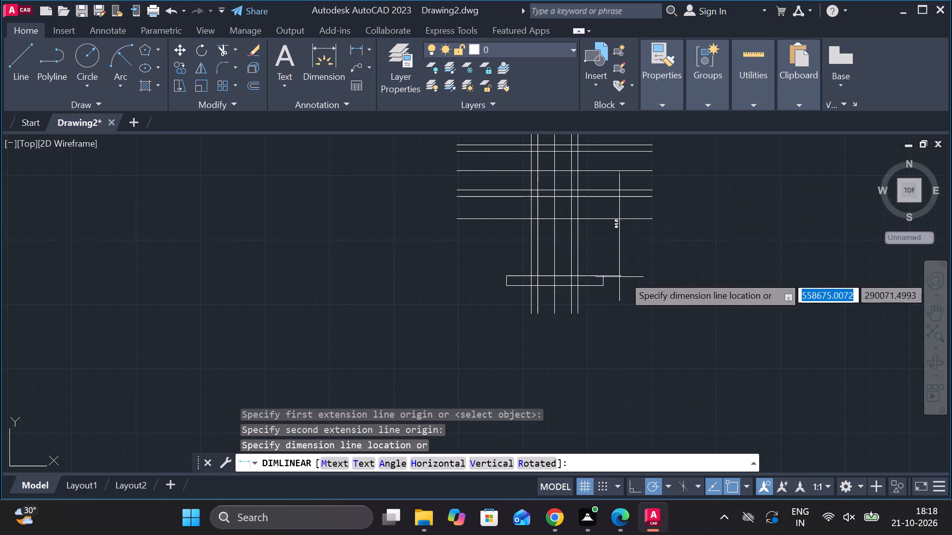
scroll(655, 265, "down", 2)
scroll(655, 265, "up", 4)
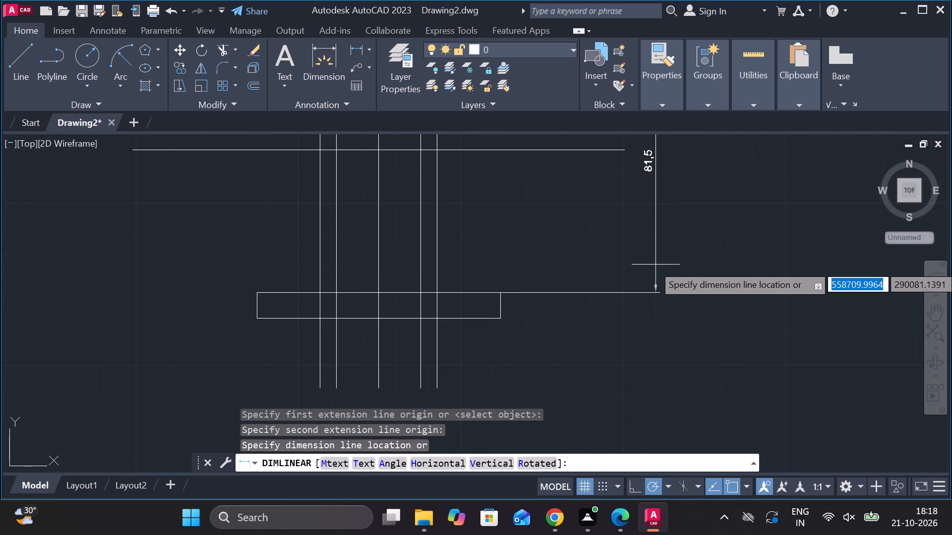
scroll(655, 265, "down", 4)
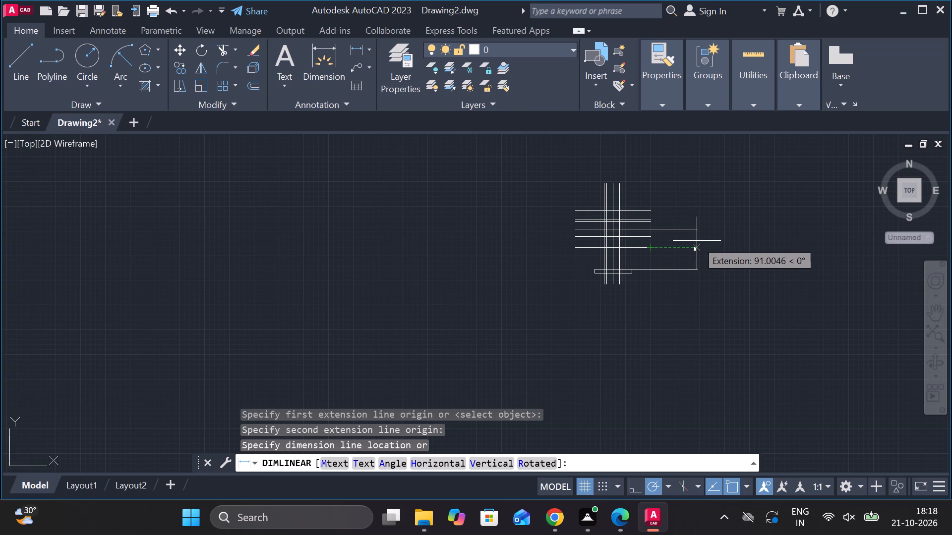
scroll(697, 241, "down", 1)
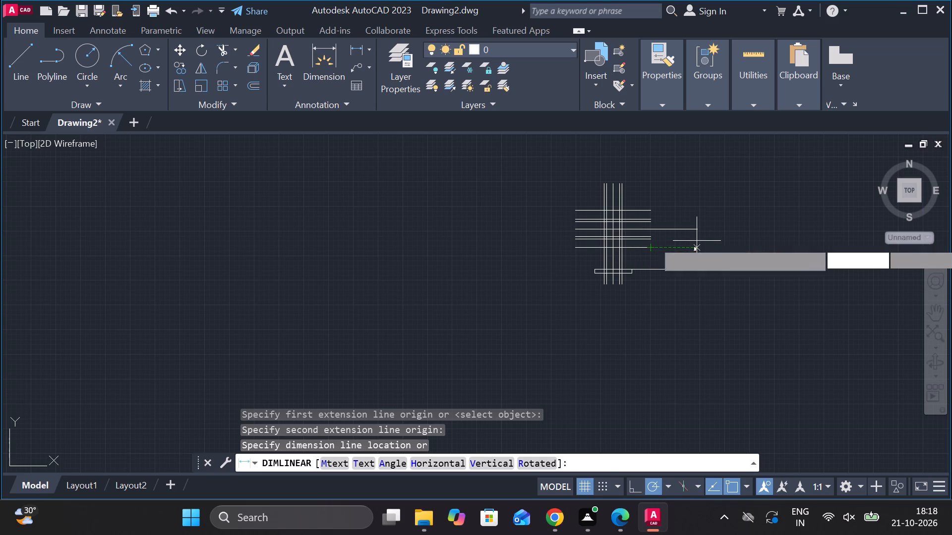
scroll(426, 229, "up", 1)
scroll(426, 229, "down", 2)
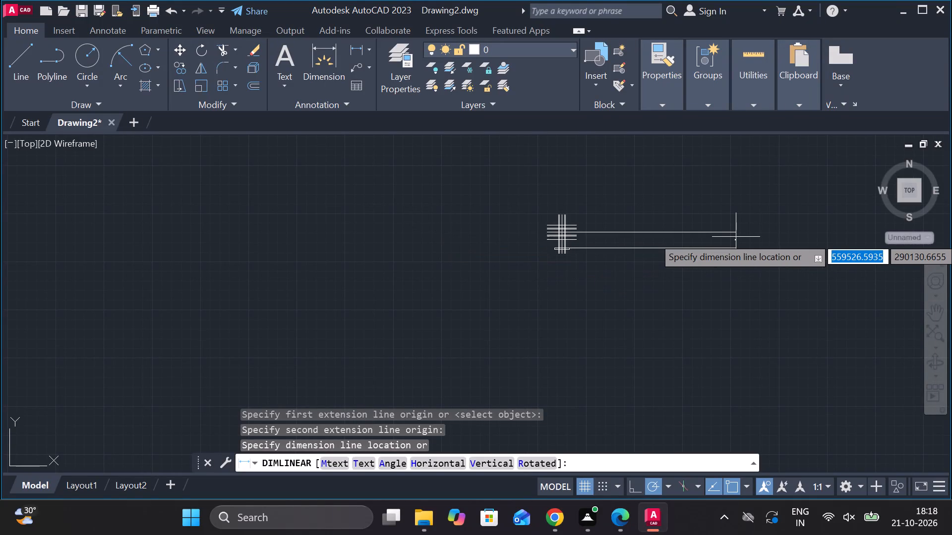
key("Escape")
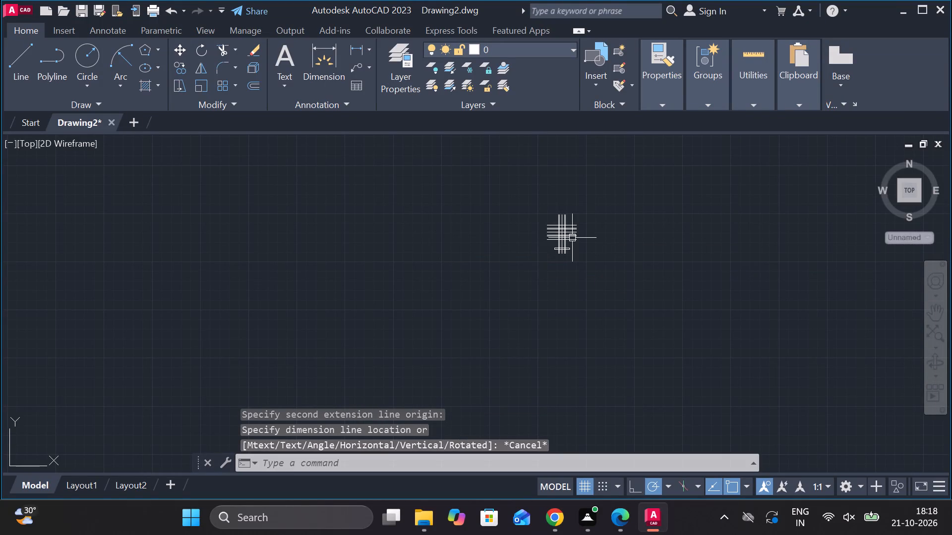
Delete all seven horizontal lines above the base rectangle, keeping the vertical lines.
scroll(577, 233, "up", 4)
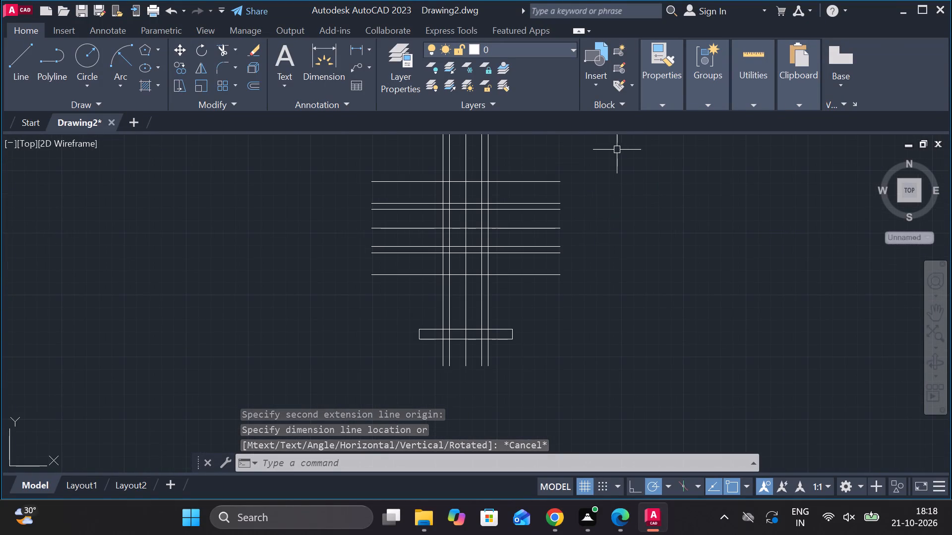
left_click_drag(569, 150, 567, 369)
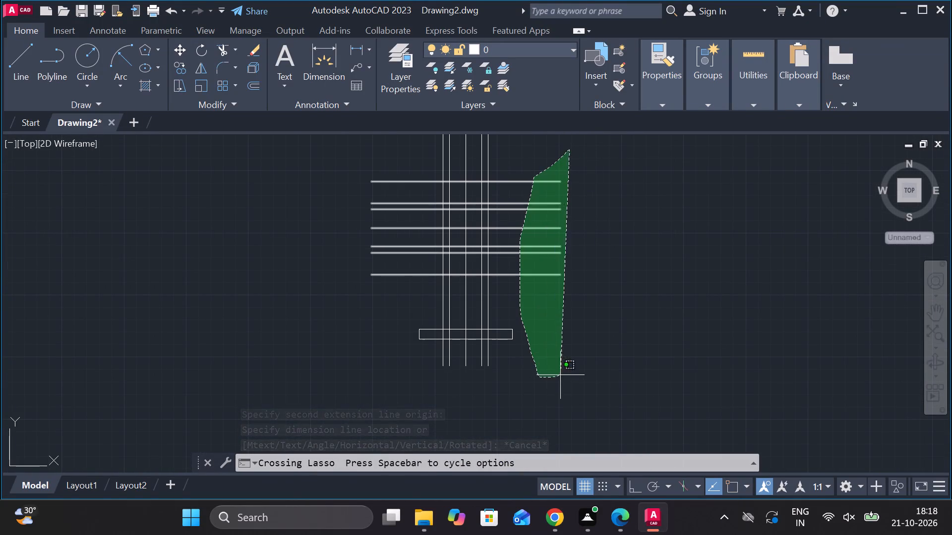
left_click_drag(567, 369, 582, 345)
key("Delete")
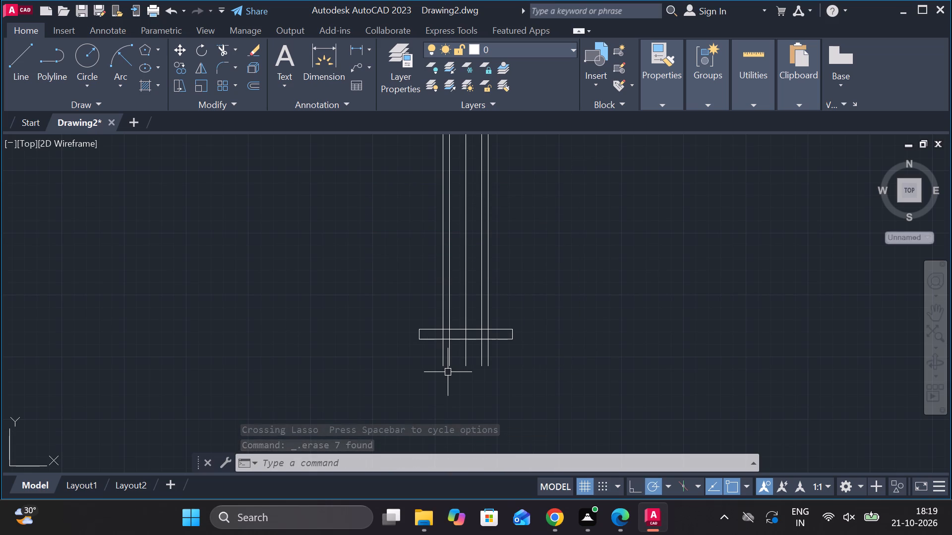
Copy the base rectangle's top edge line 44 units straight up, using its midpoint as base point.
left_click(475, 331)
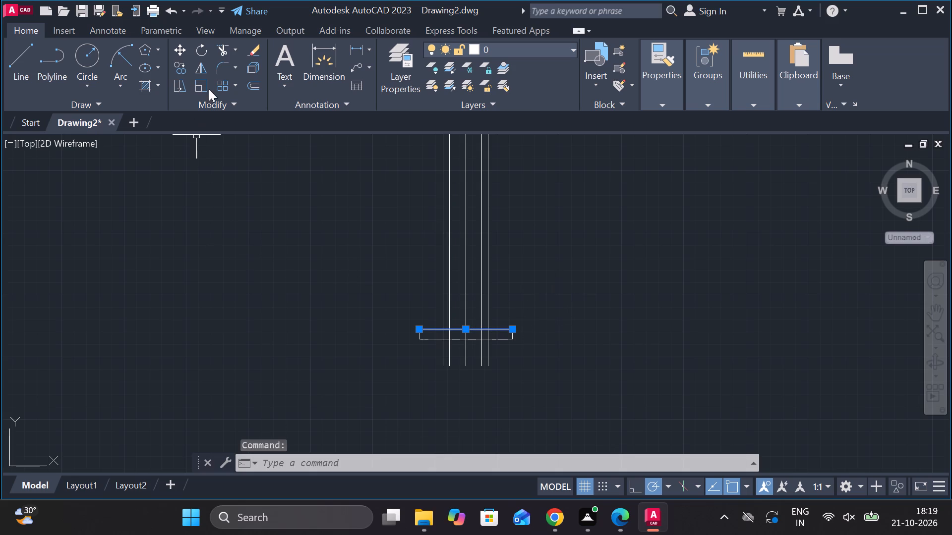
left_click(178, 70)
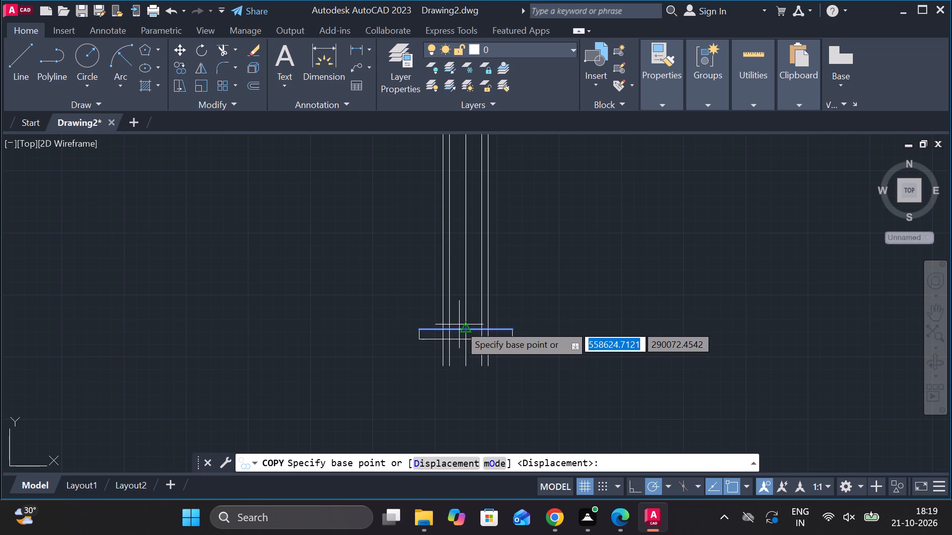
left_click(462, 327)
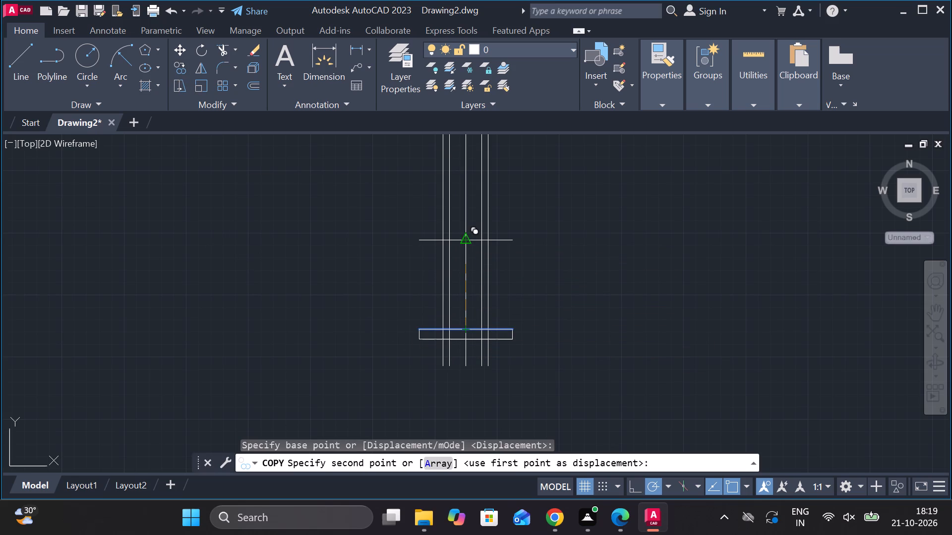
type("44")
key("Return")
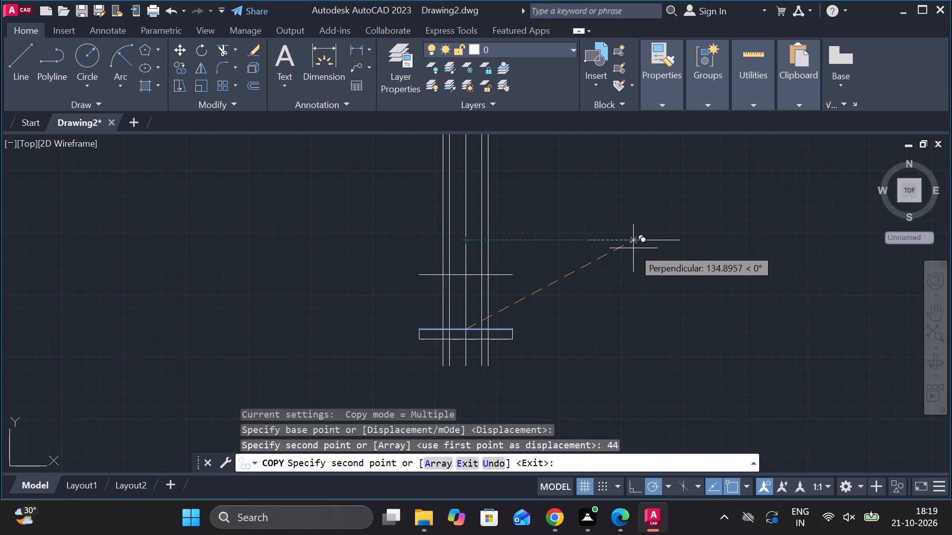
key("Escape")
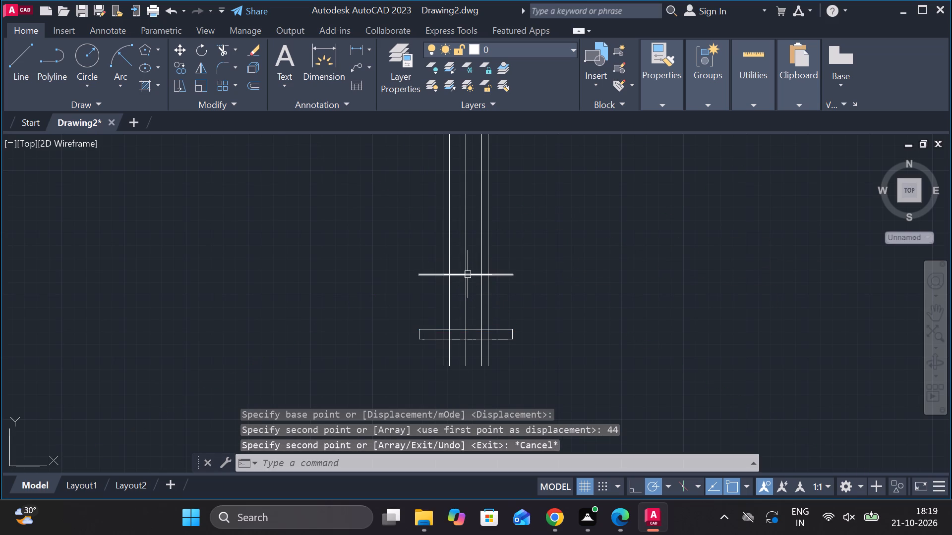
Copy the horizontal line above the base from its midpoint, placing one copy 15 units above and one 15 units below.
left_click(475, 275)
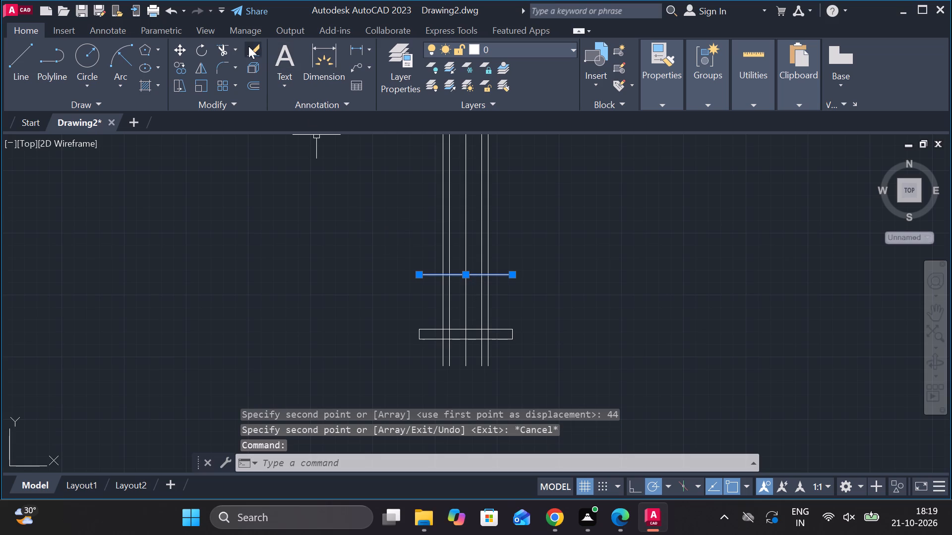
left_click(176, 66)
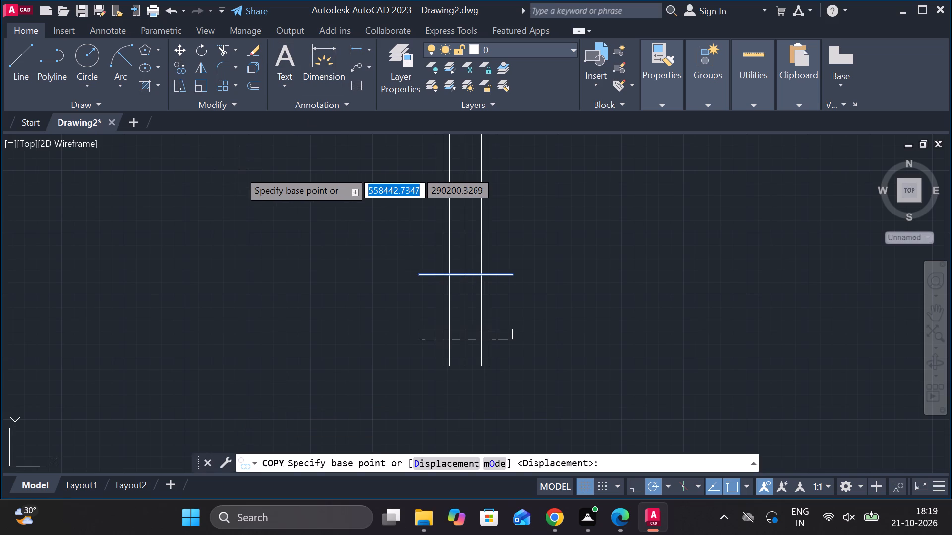
left_click(463, 276)
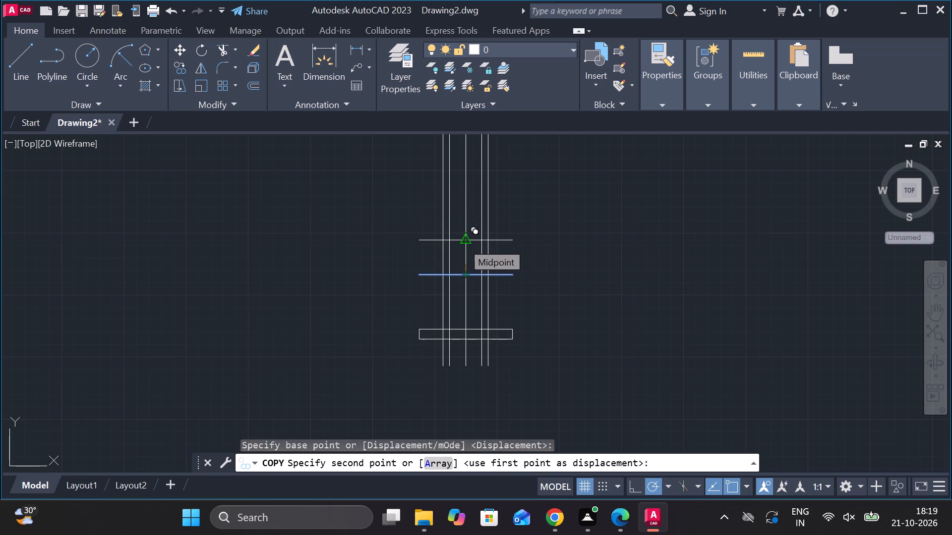
type("15")
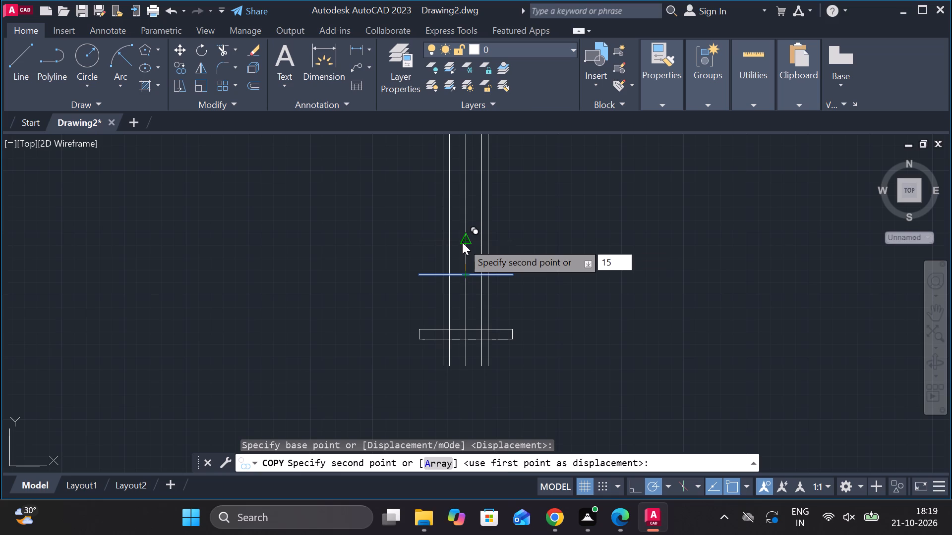
key("Return")
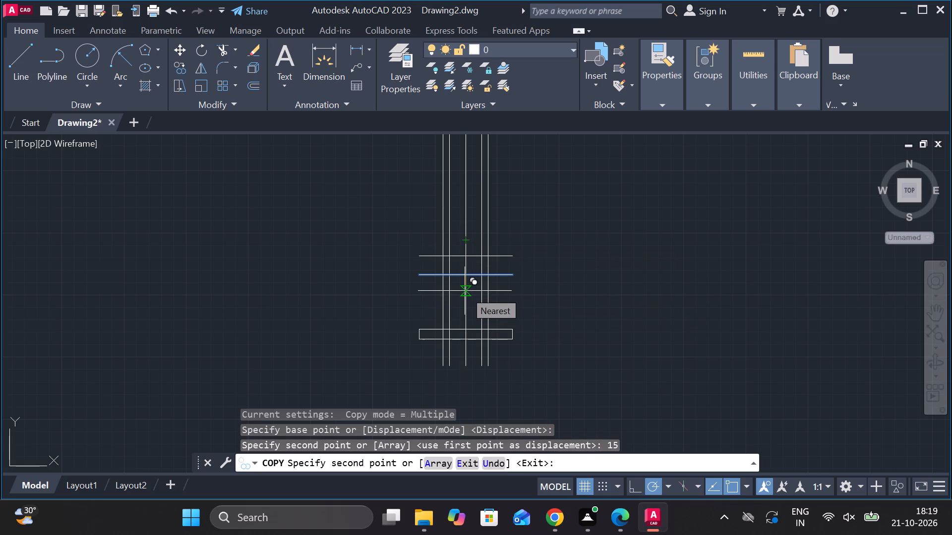
key("1")
key("5")
key("Return")
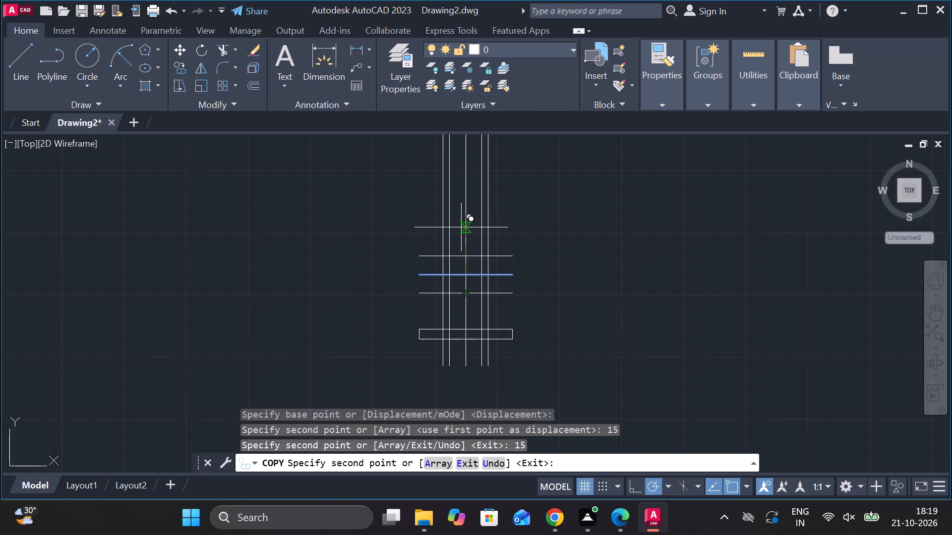
Place further copies of the same horizontal line 20 units above and 20 units below it.
key("2")
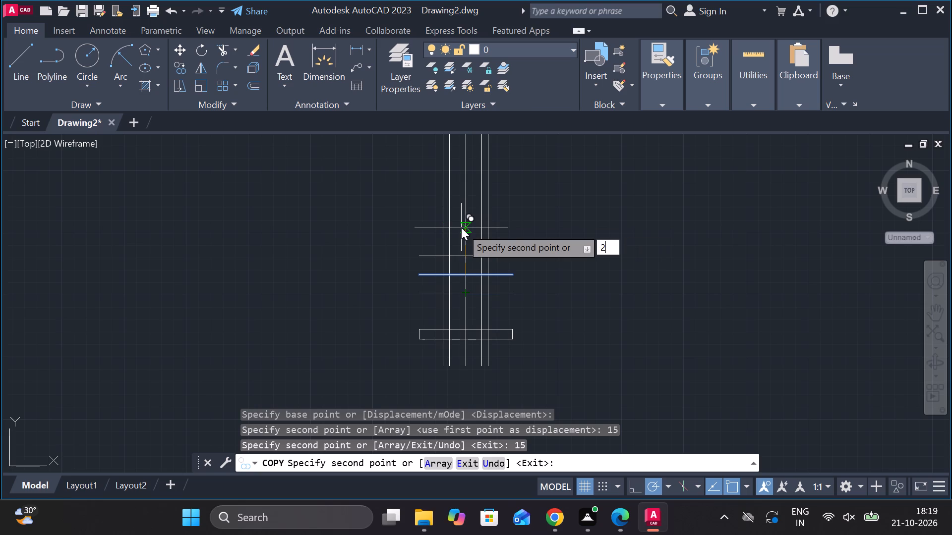
key("0")
key("Return")
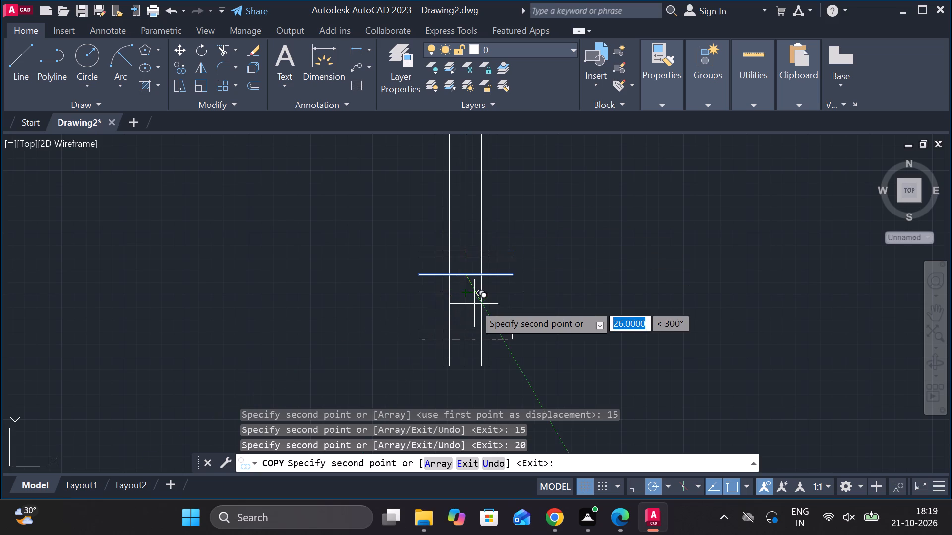
type("20")
key("Return")
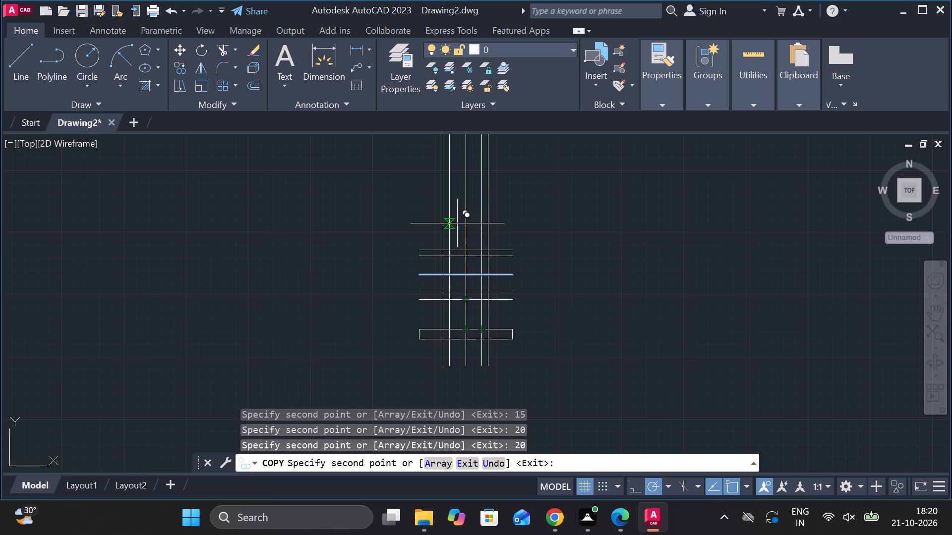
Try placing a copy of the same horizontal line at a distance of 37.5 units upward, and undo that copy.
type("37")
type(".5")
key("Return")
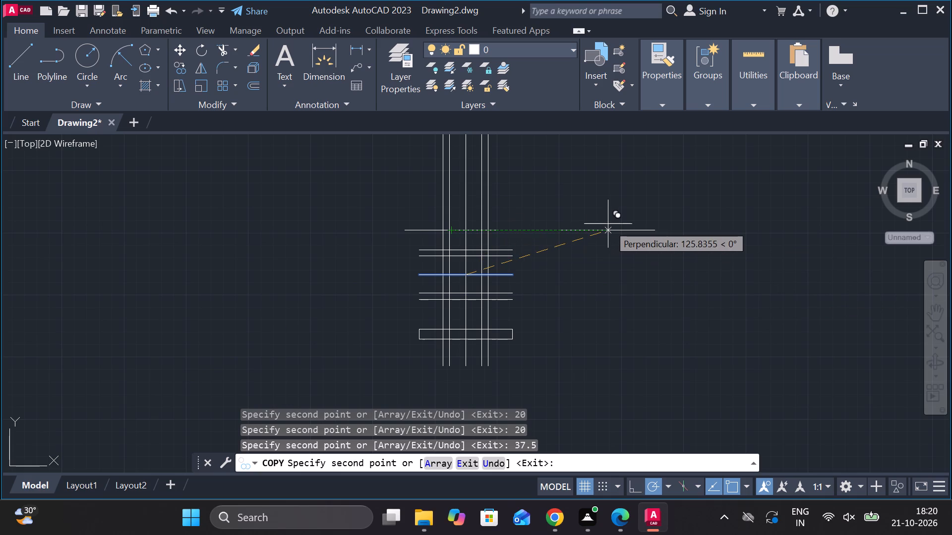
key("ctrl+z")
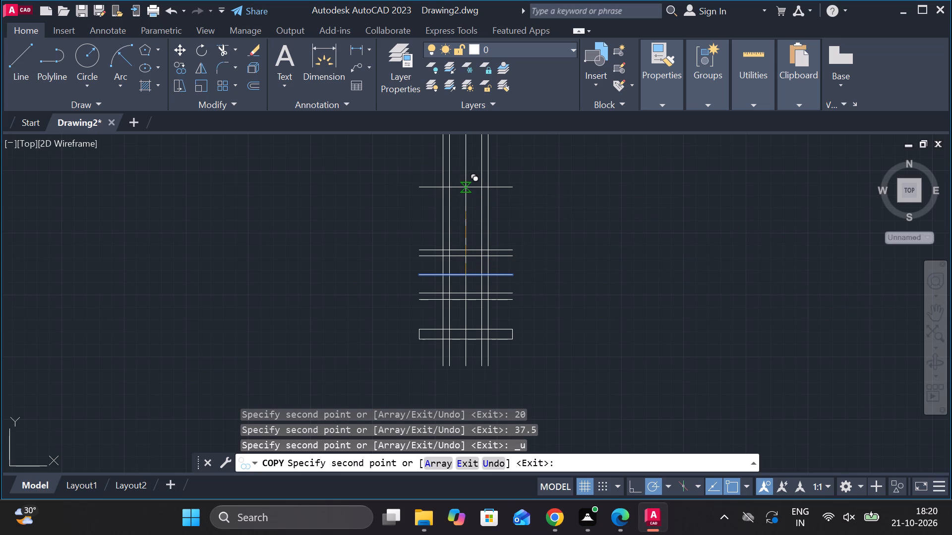
Place copies of the middle horizontal line 37.5 units straight above and 37.5 units straight below it.
type("37.")
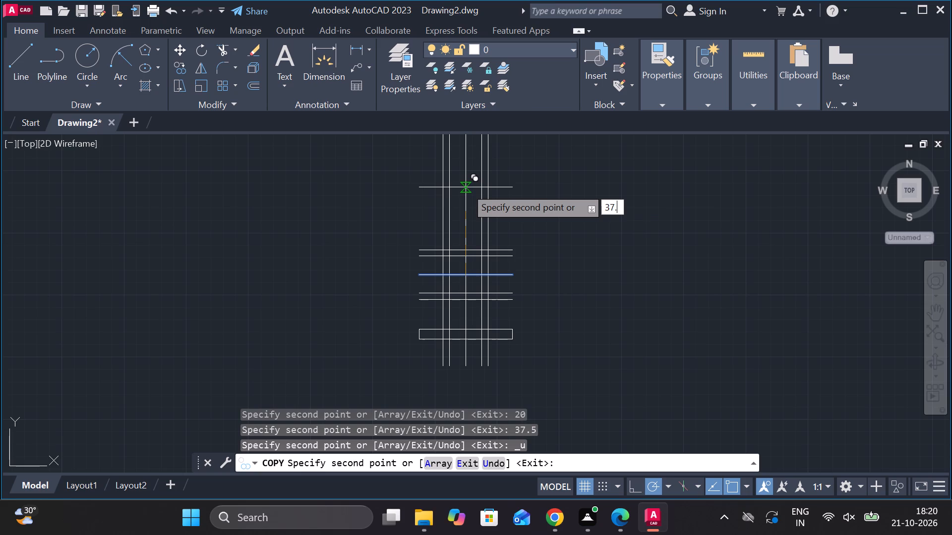
key("5")
key("Return")
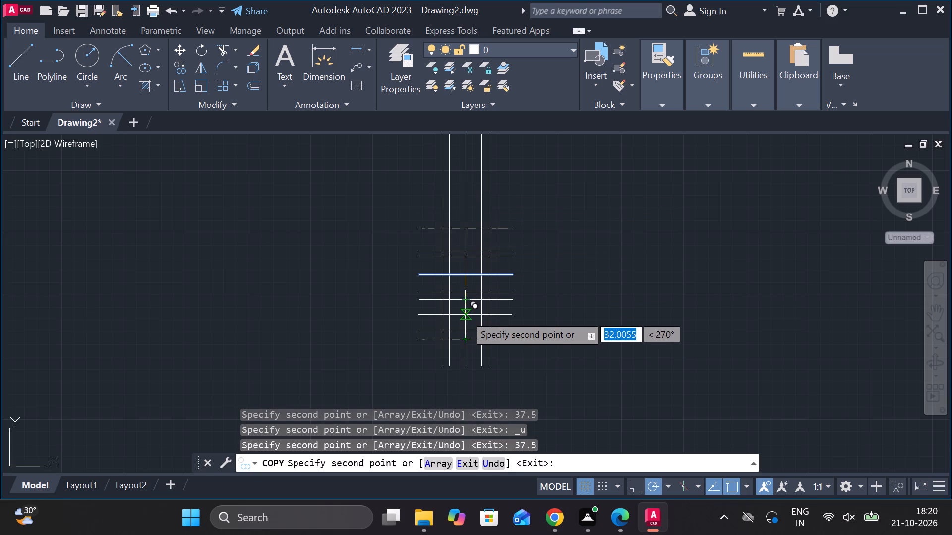
type("37")
type(".5")
key("Return")
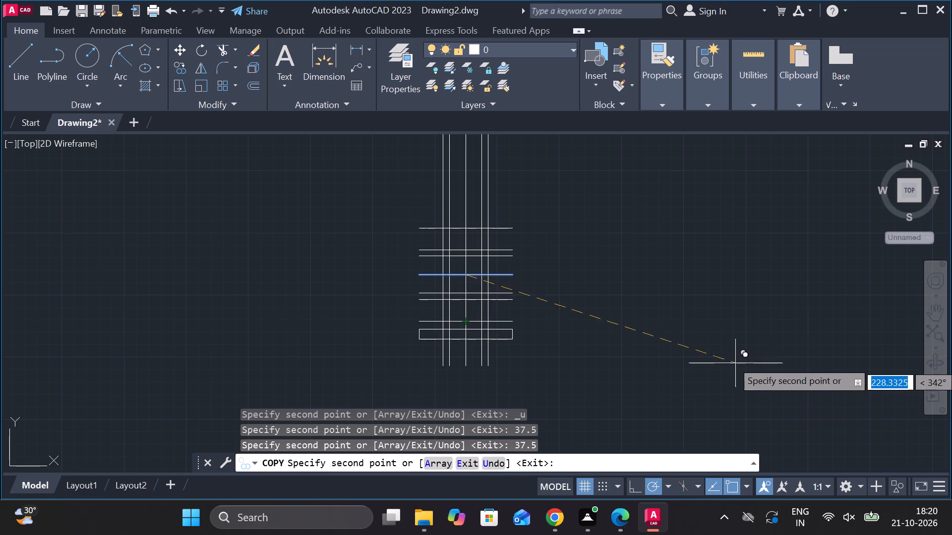
key("Escape")
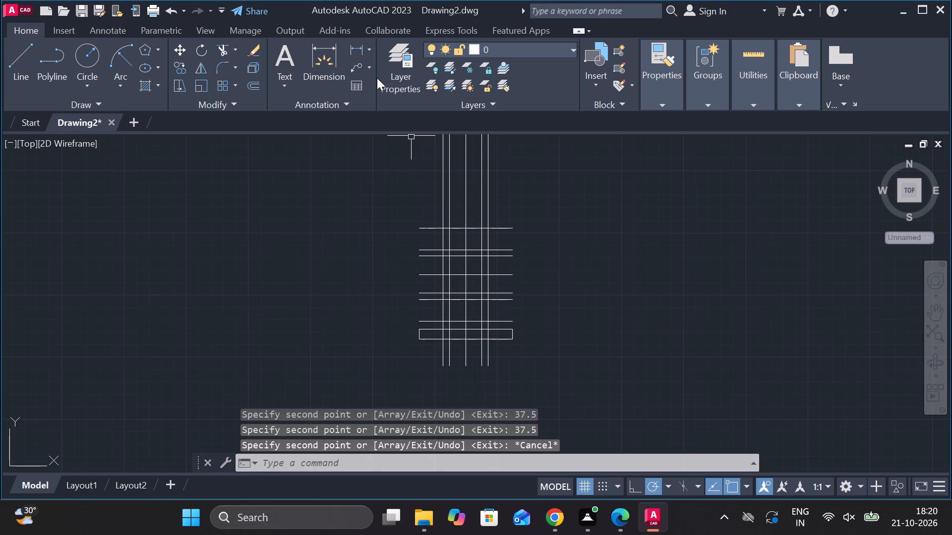
Check the vertical distance from the middle horizontal line to the base rectangle's top edge with a temporary linear dimension.
left_click(361, 52)
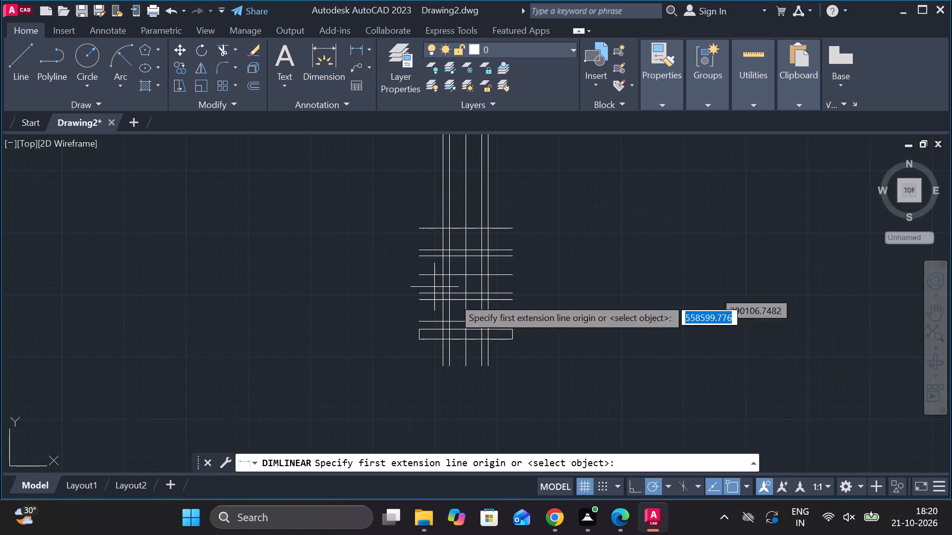
left_click(468, 277)
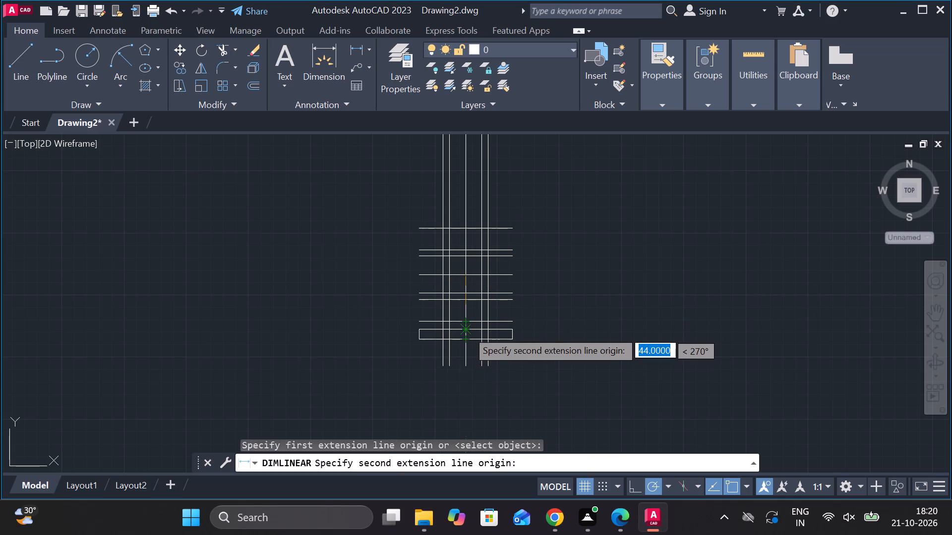
scroll(470, 334, "up", 4)
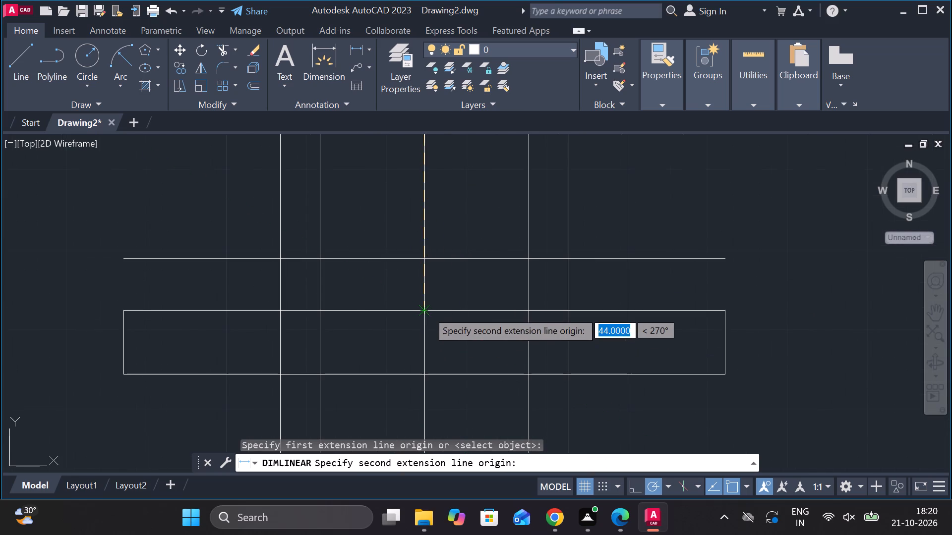
left_click(427, 311)
scroll(753, 311, "down", 2)
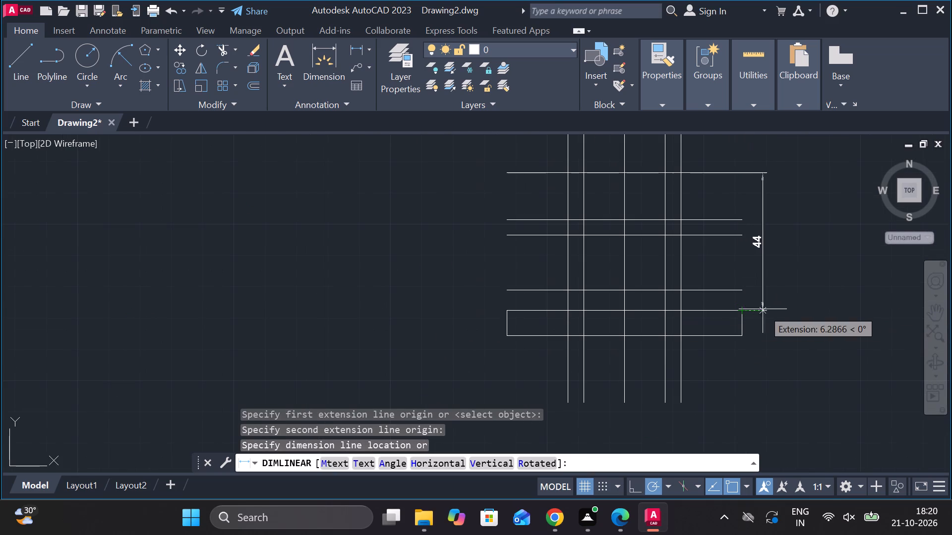
scroll(773, 298, "down", 2)
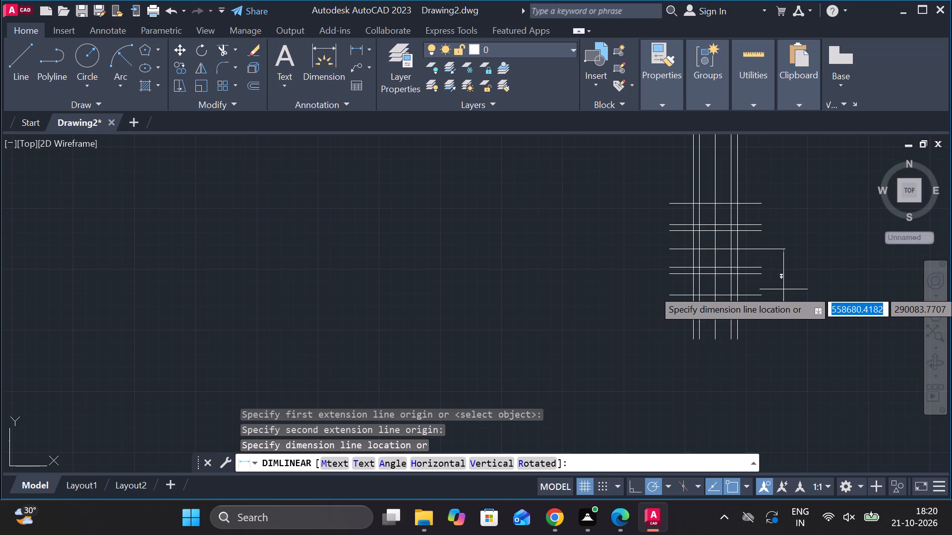
key("Escape")
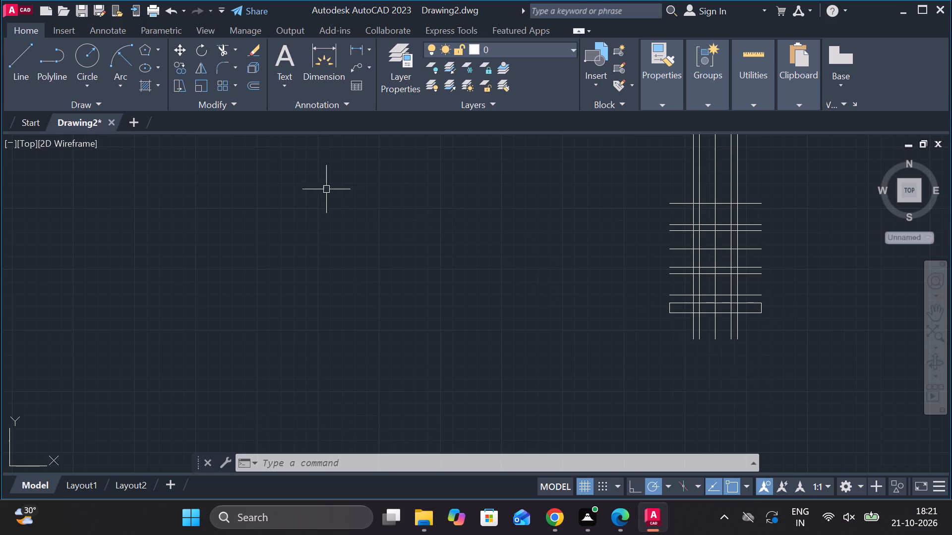
Copy the central vertical line 58 units to its left, using its intersection with the lowest horizontal line above the base as base point.
scroll(725, 316, "up", 2)
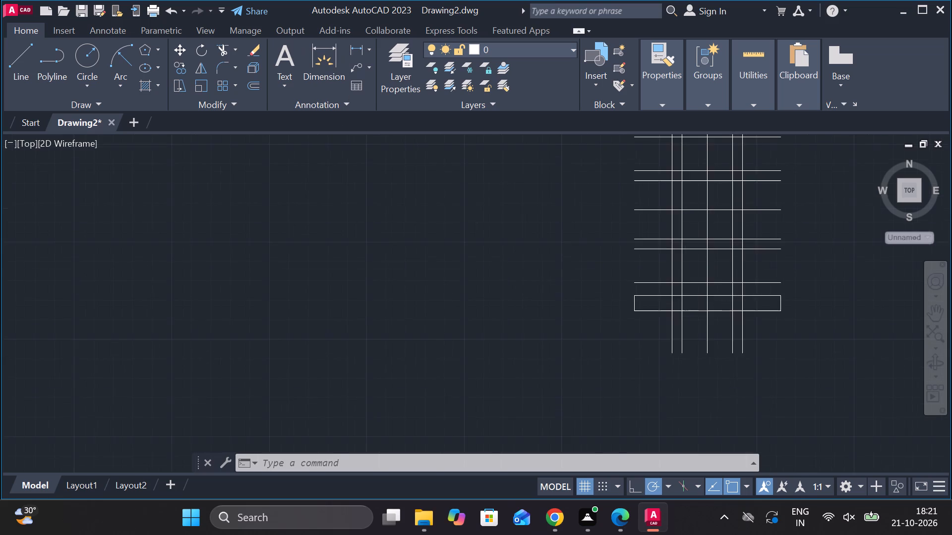
left_click(692, 333)
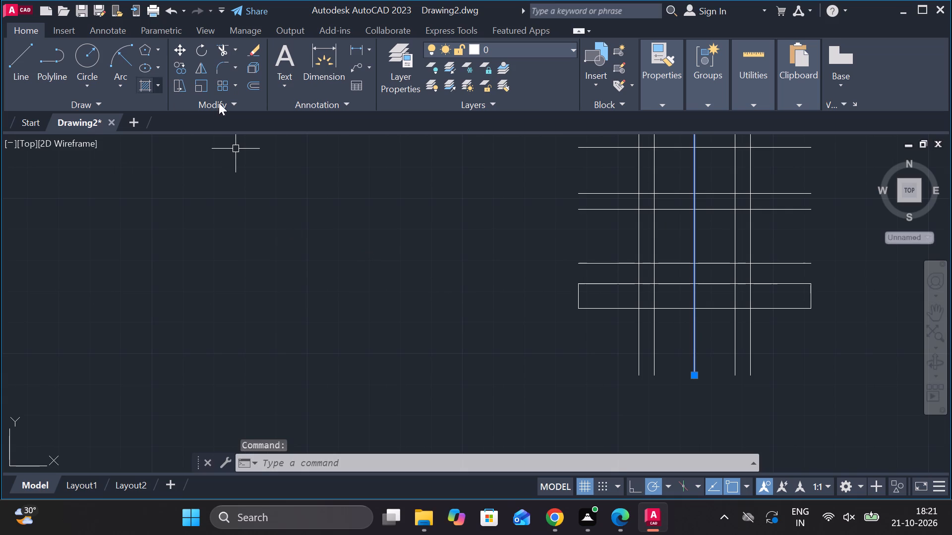
left_click(185, 69)
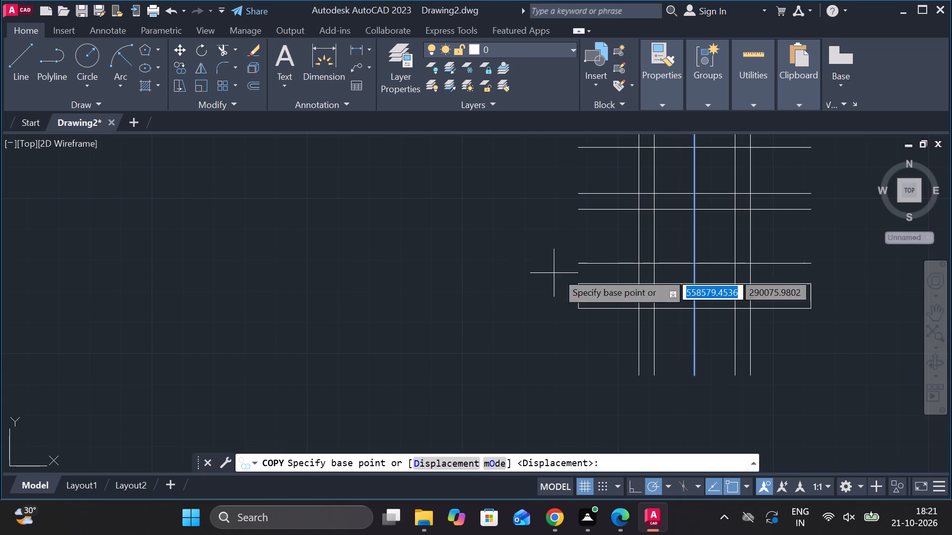
scroll(697, 201, "down", 2)
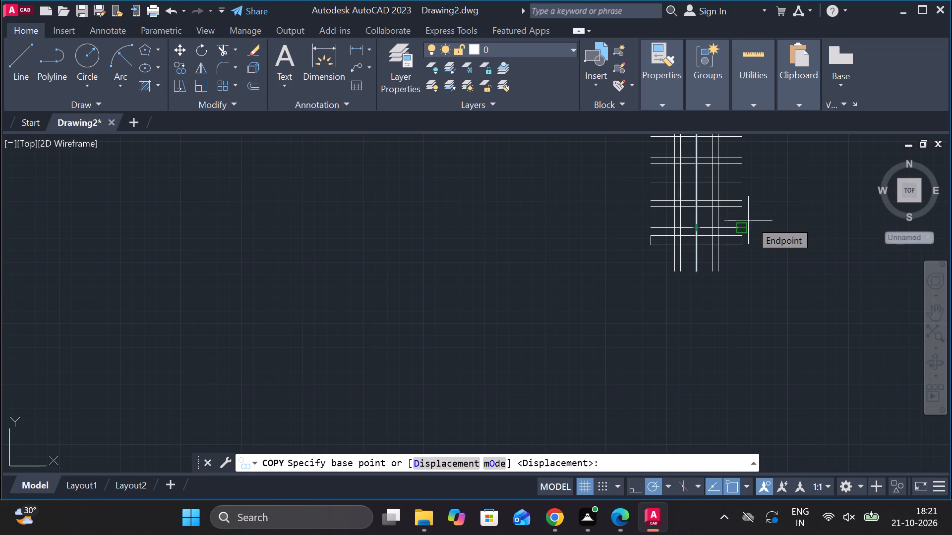
left_click(697, 227)
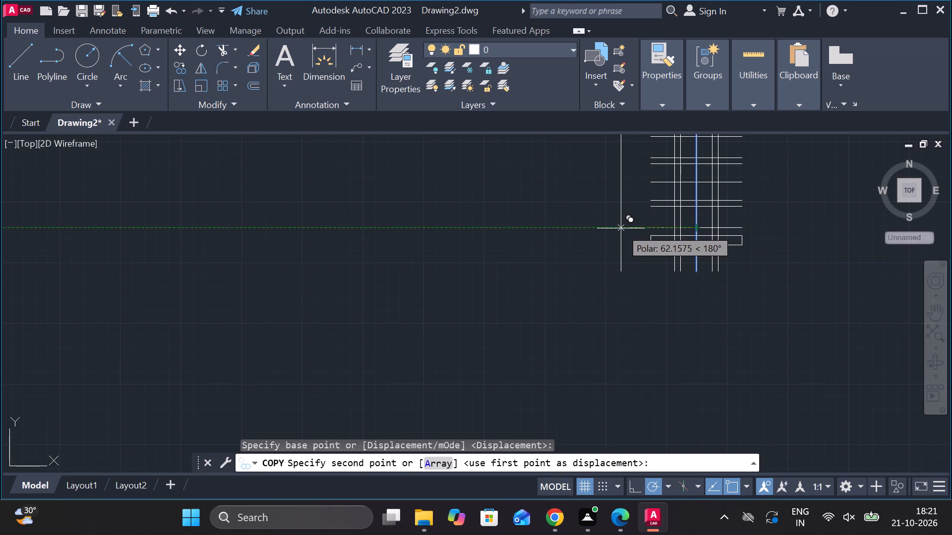
key("5")
key("8")
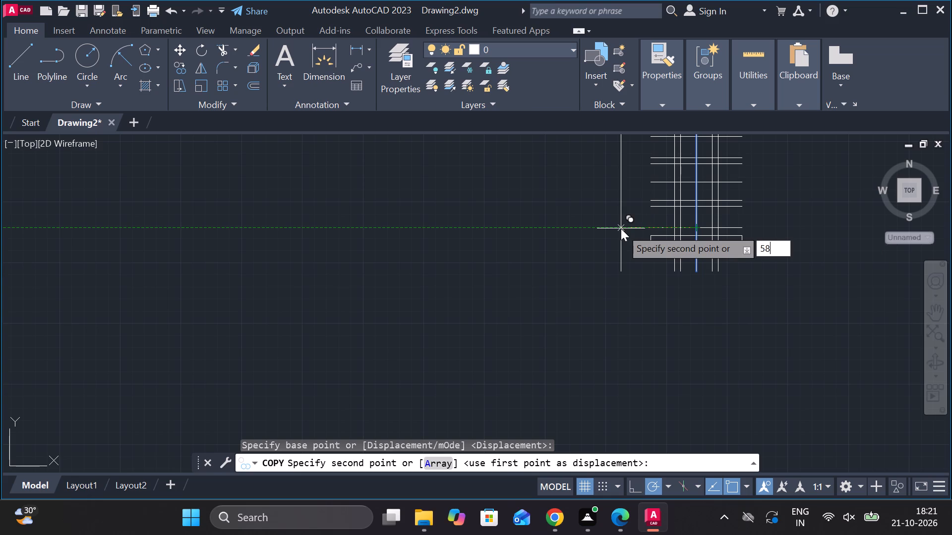
key("Return")
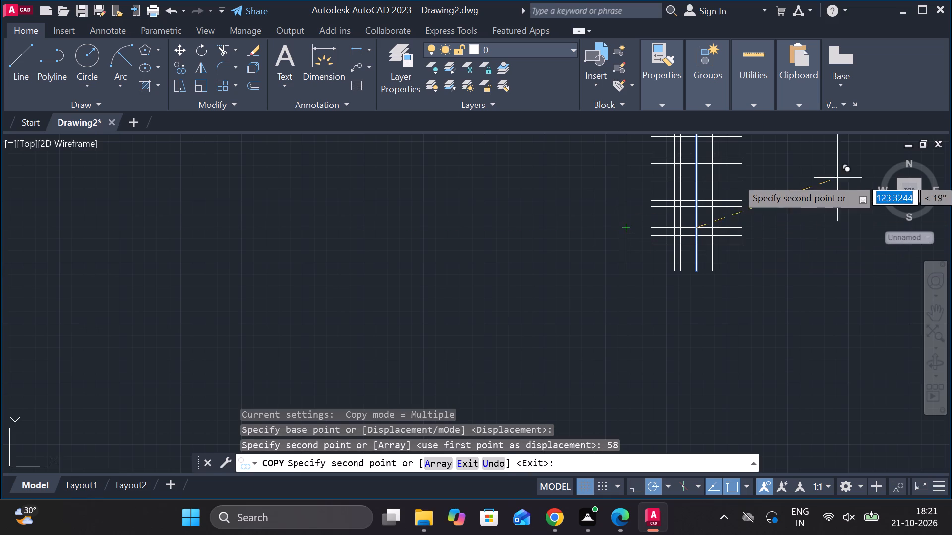
key("Escape")
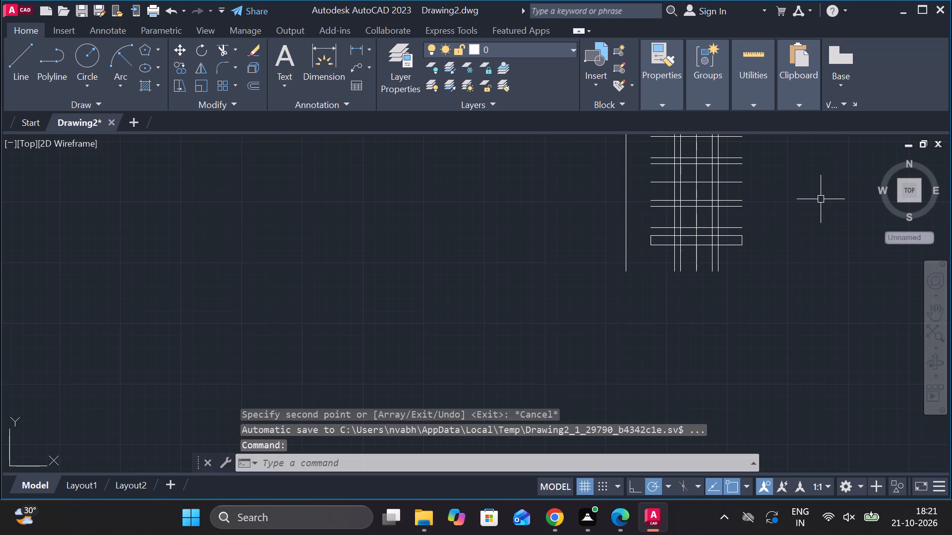
scroll(740, 180, "up", 2)
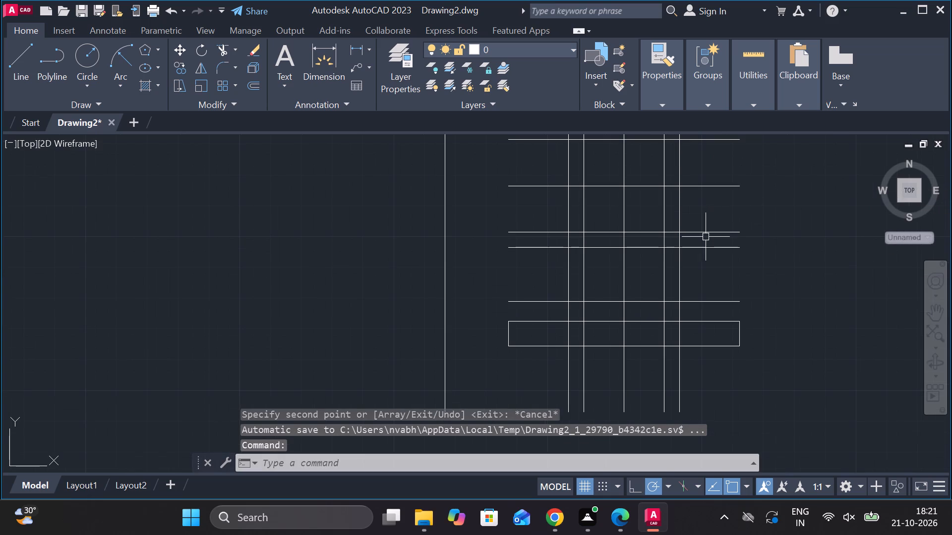
Stretch the left ends of the three lowest horizontal lines above the base rectangle to the leftmost vertical line.
left_click(534, 304)
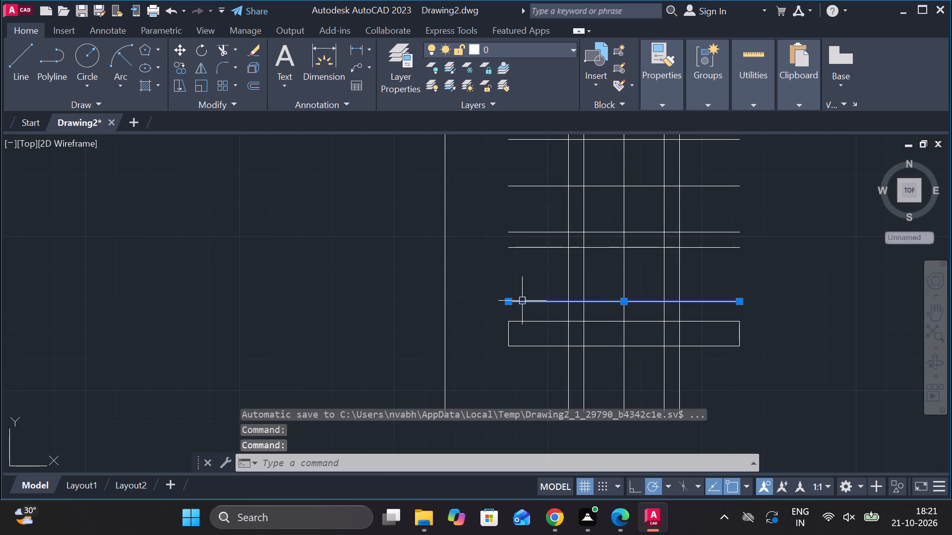
left_click(507, 303)
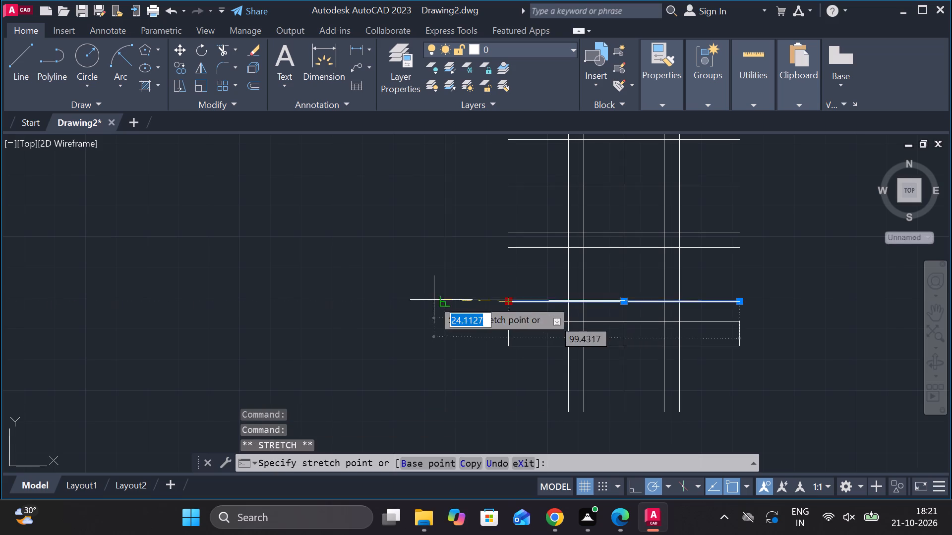
left_click(441, 300)
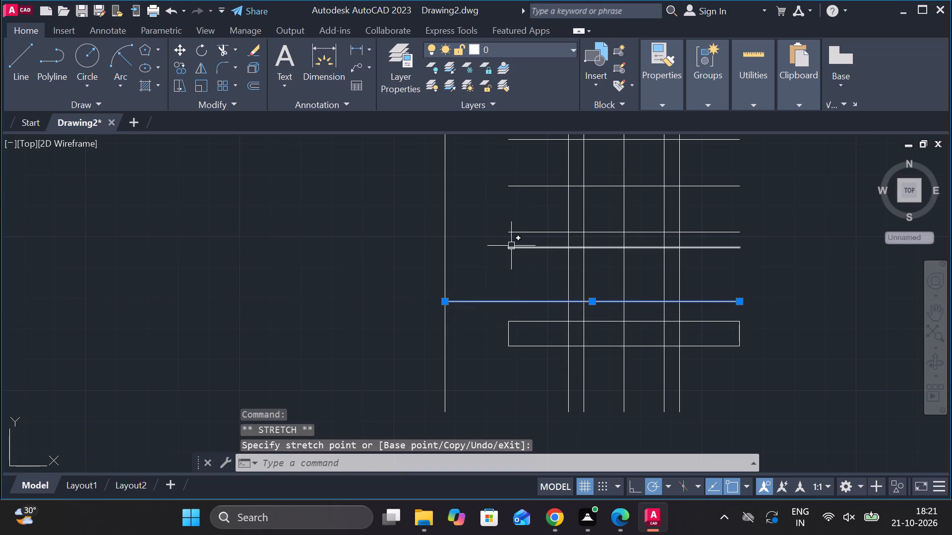
left_click(527, 251)
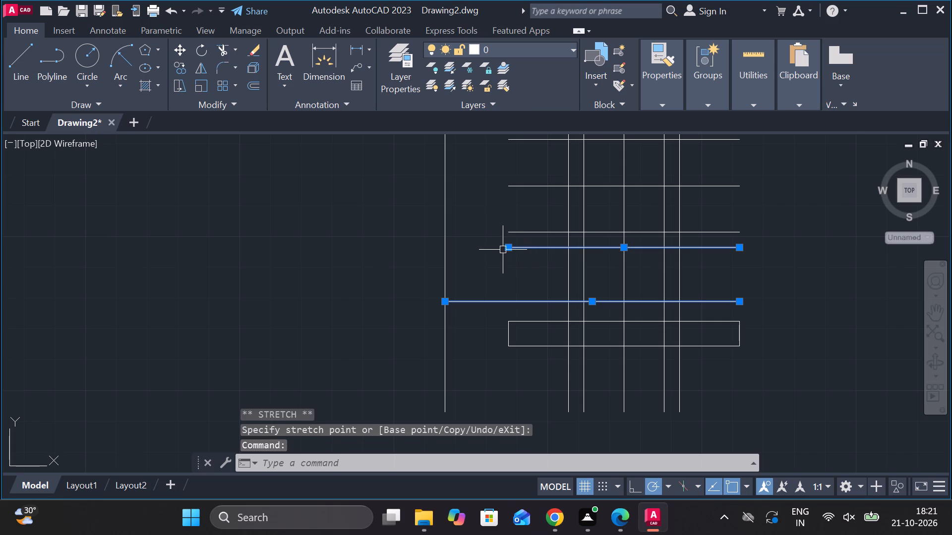
left_click(509, 248)
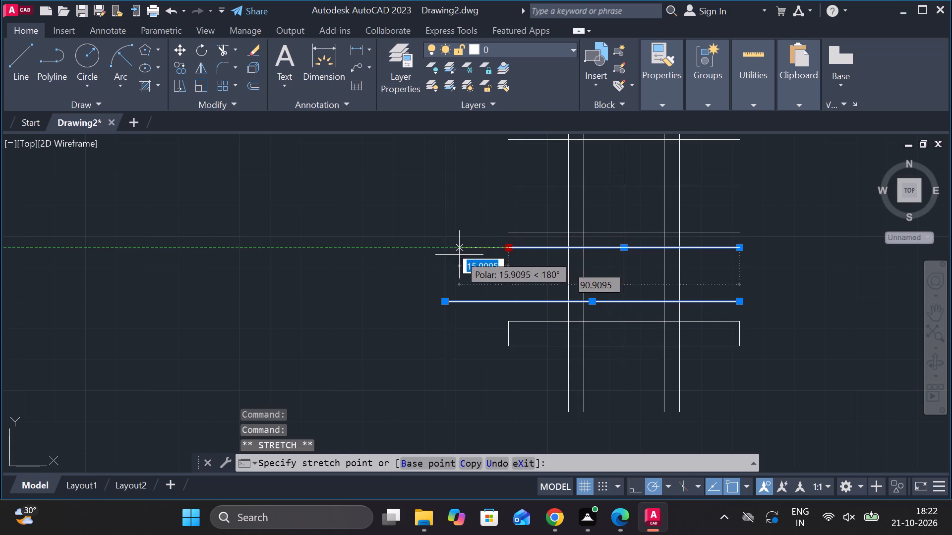
left_click(447, 250)
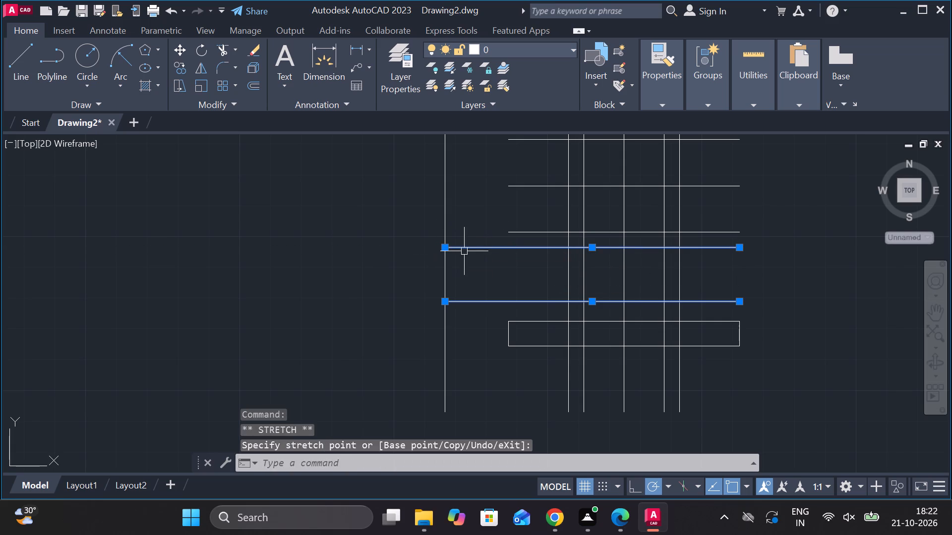
left_click(519, 232)
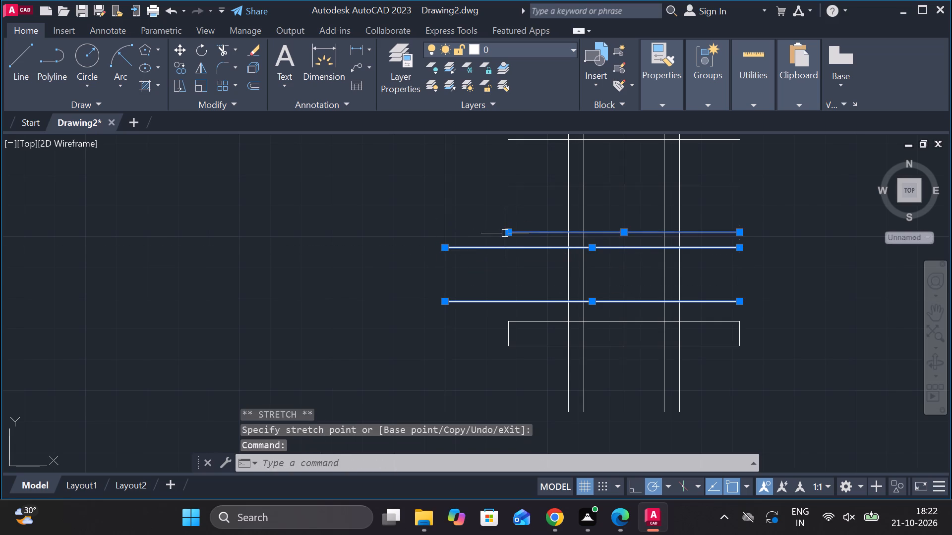
left_click(508, 233)
left_click(441, 234)
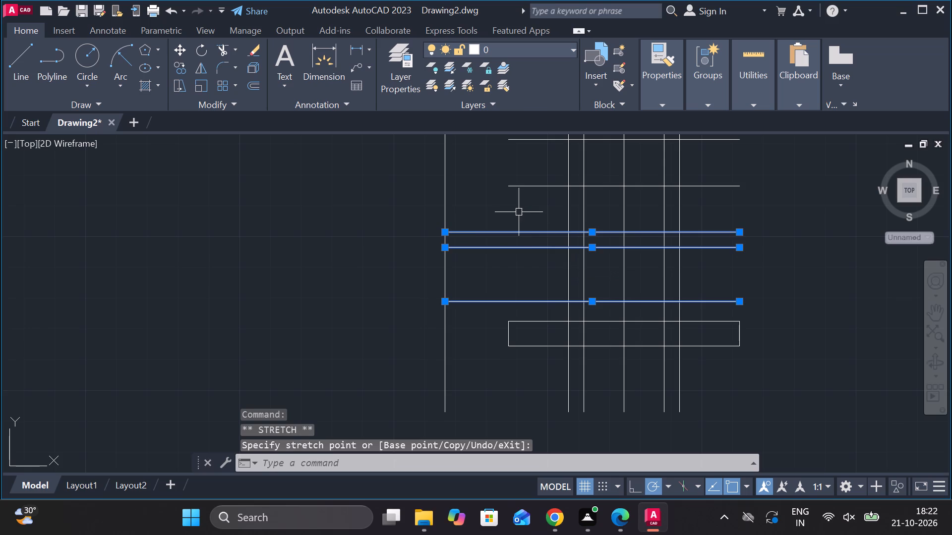
Stretch the left ends of the middle horizontal line and the two lines directly above it to the leftmost vertical line.
scroll(518, 212, "down", 1)
scroll(543, 168, "up", 1)
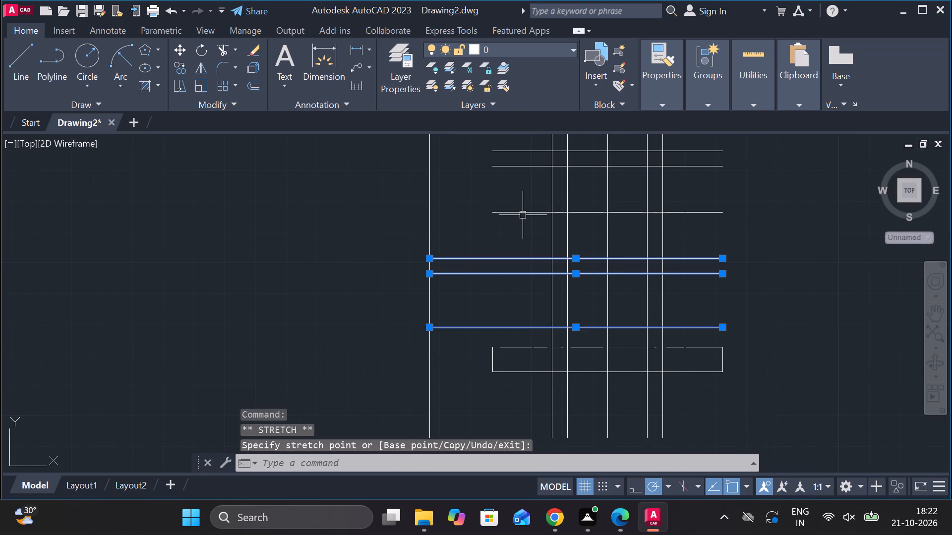
left_click(523, 214)
left_click(490, 214)
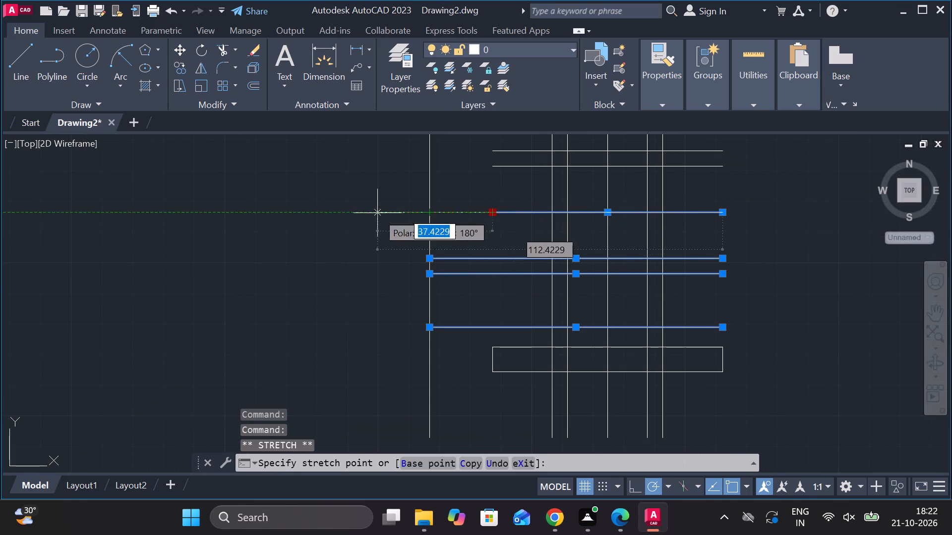
left_click(428, 212)
left_click(497, 169)
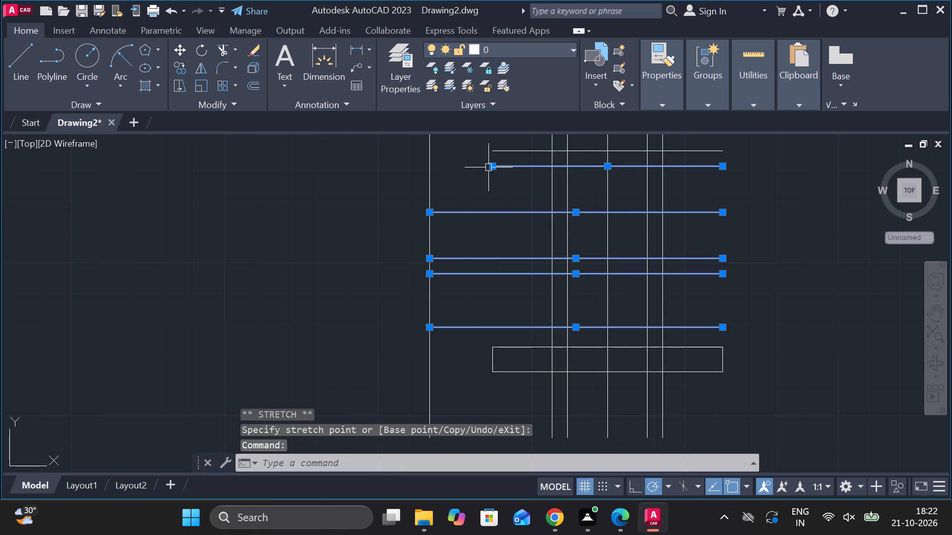
left_click(490, 167)
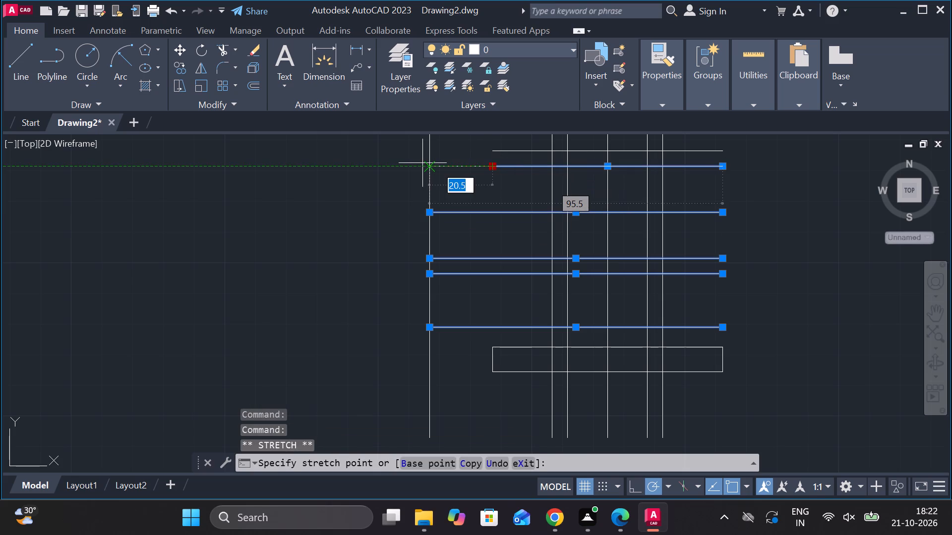
left_click(432, 163)
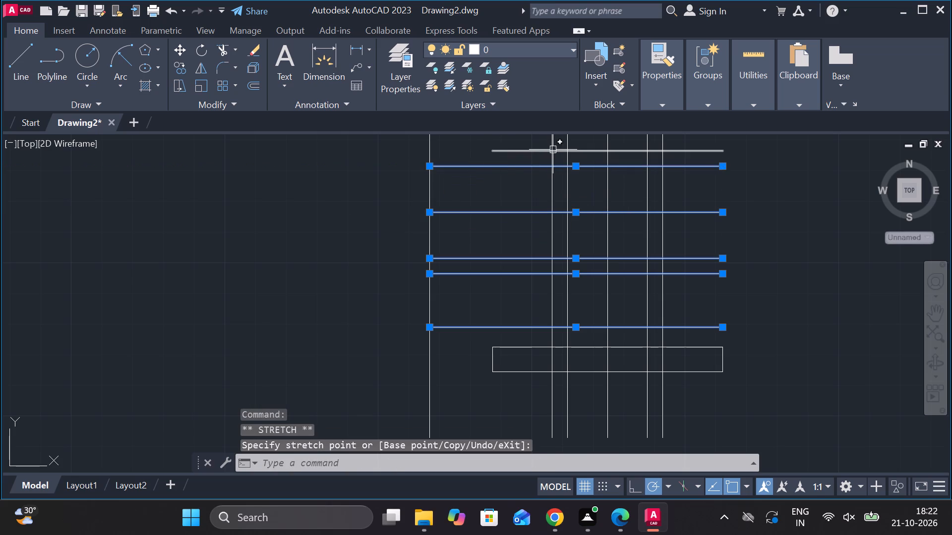
left_click(532, 149)
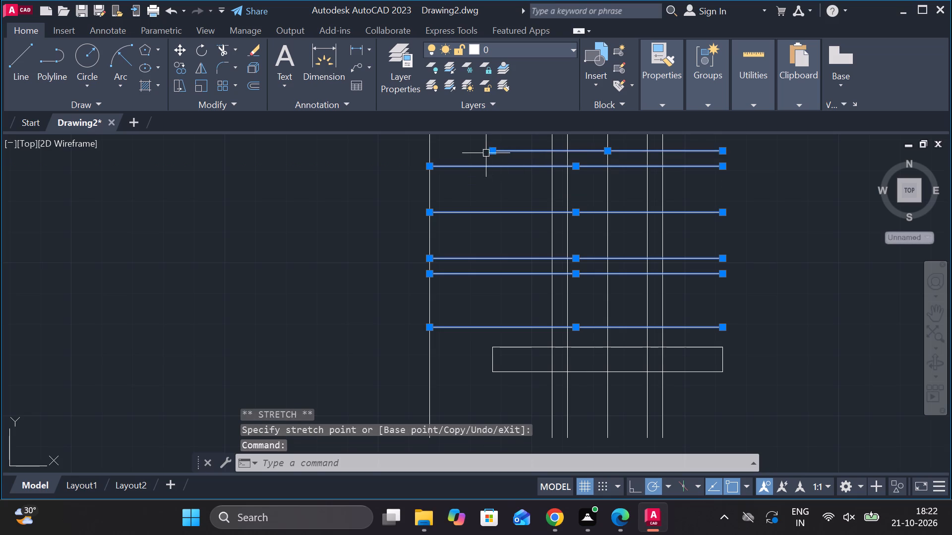
left_click(494, 153)
left_click(431, 155)
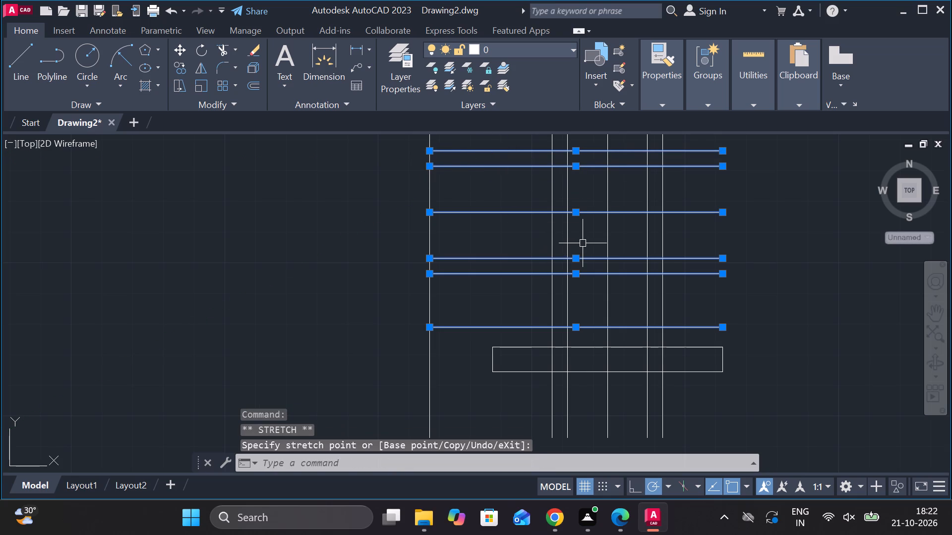
Stretch the left end of the topmost horizontal line to the leftmost vertical line and clear the selection.
scroll(583, 243, "down", 1)
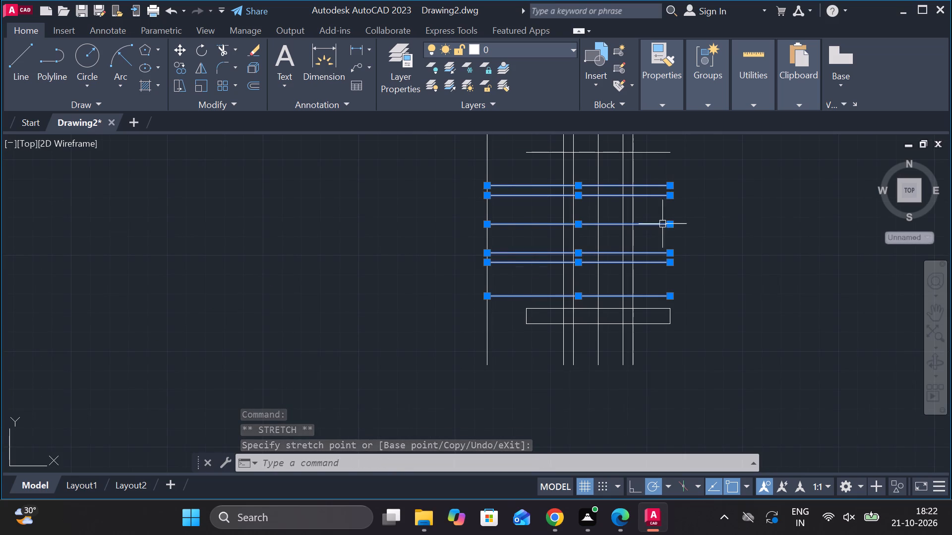
left_click(545, 152)
left_click(529, 154)
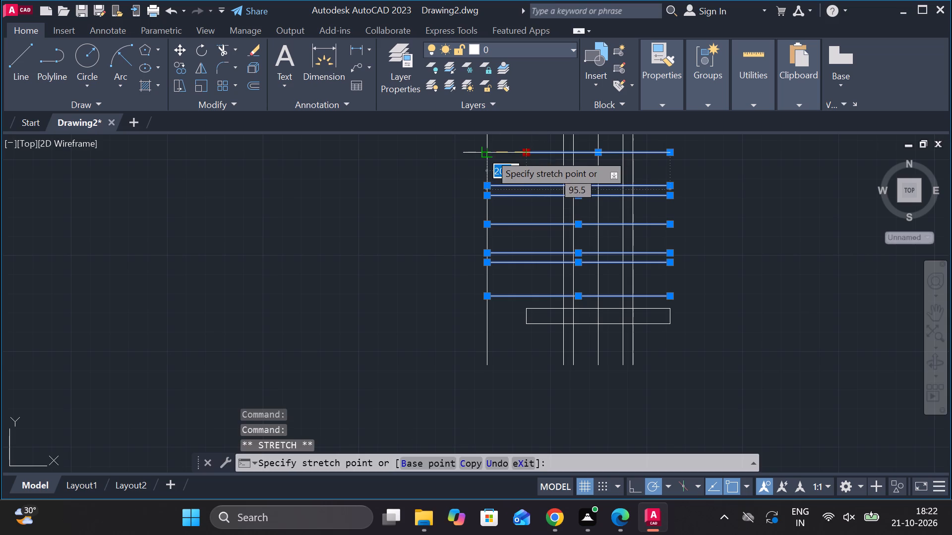
left_click(490, 154)
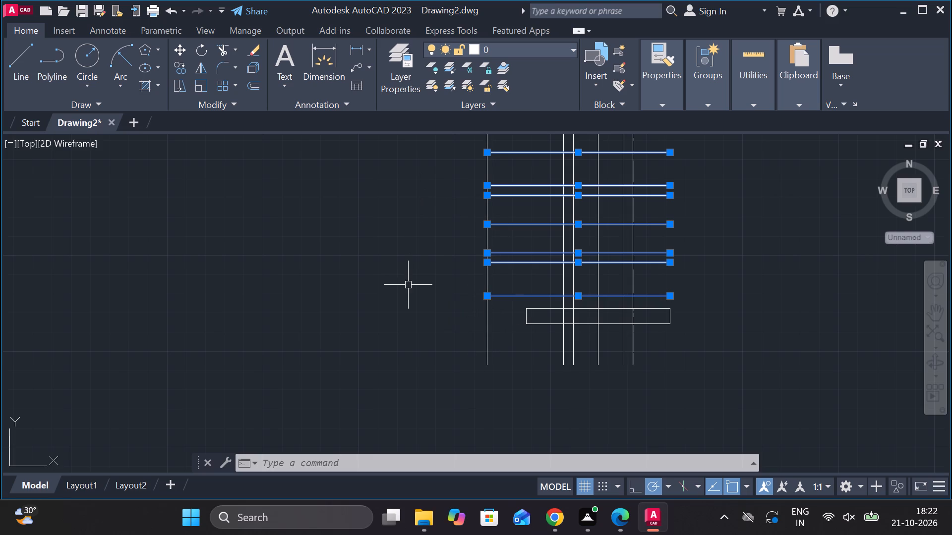
key("Escape")
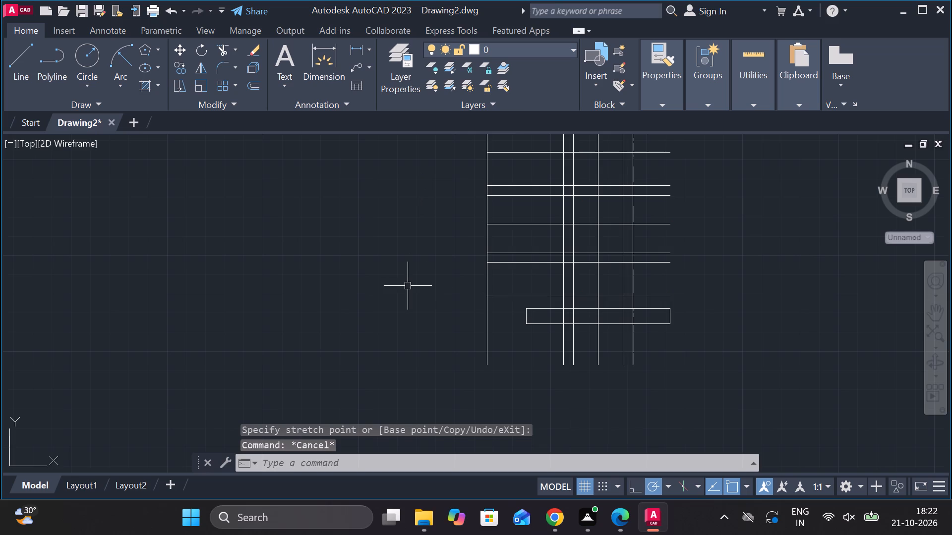
Copy the leftmost vertical line 10 units to its right, using its lower endpoint as base point.
left_click(485, 285)
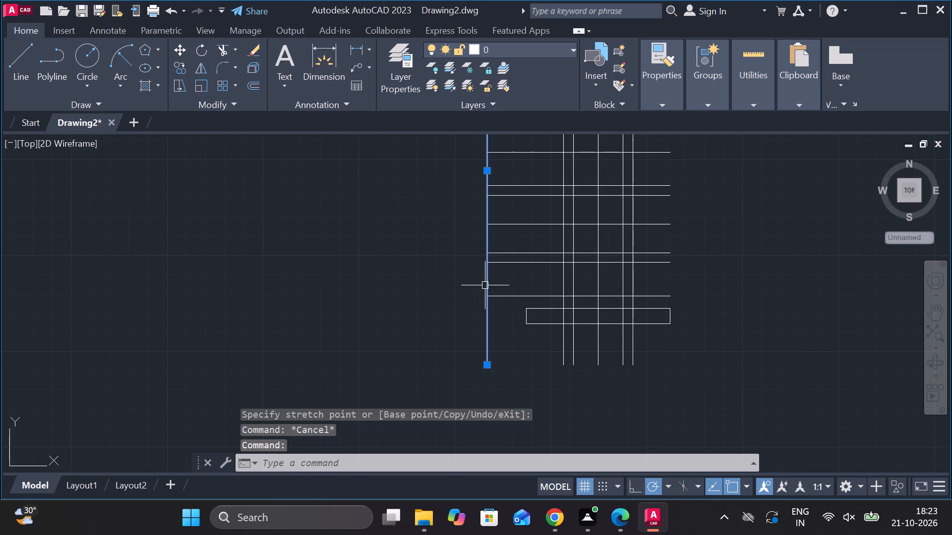
left_click(185, 66)
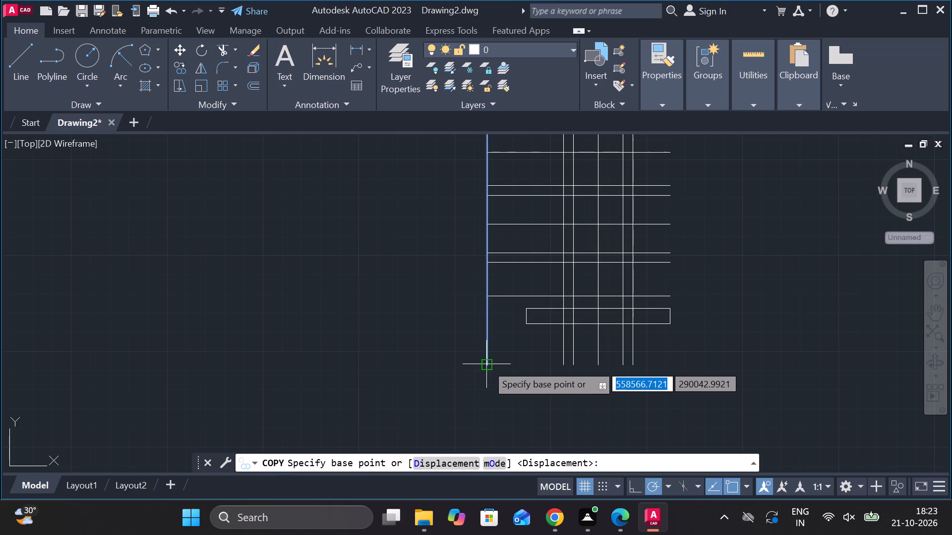
left_click(486, 364)
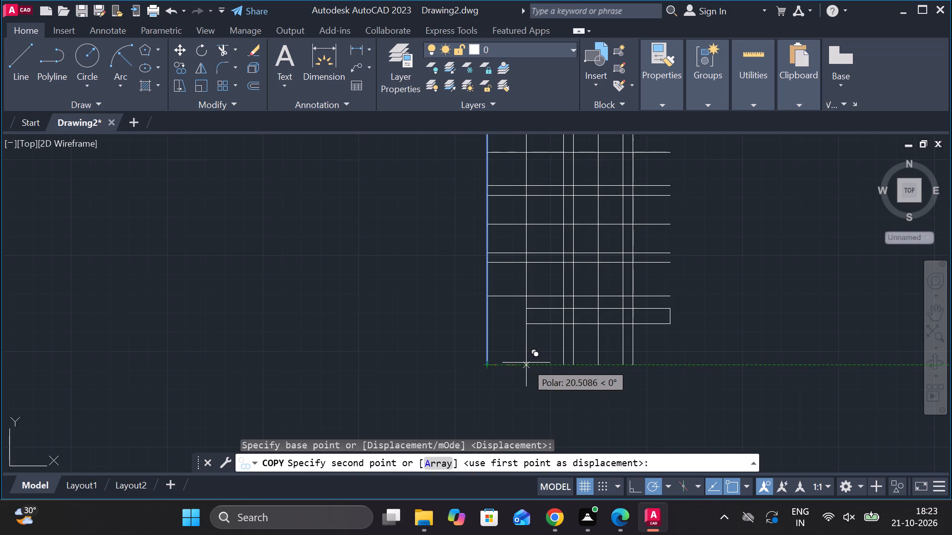
key("1")
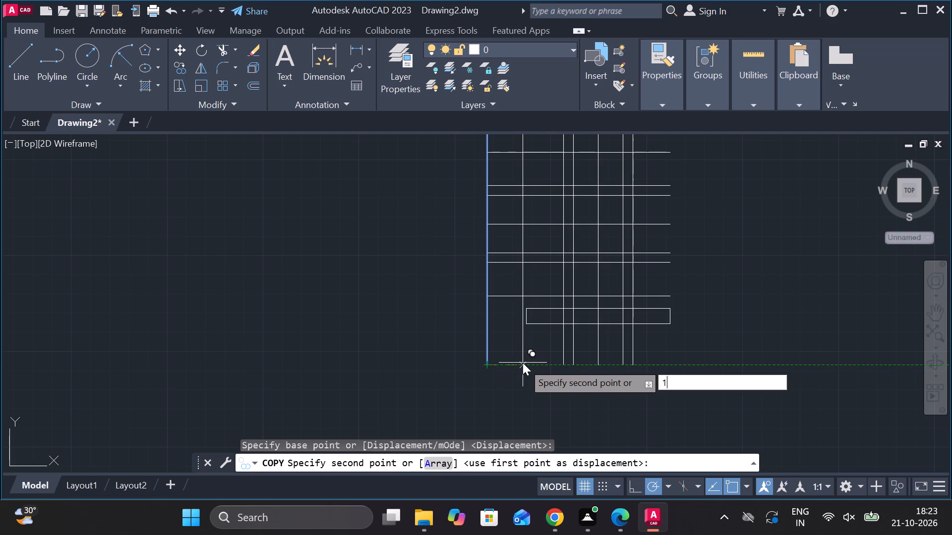
key("0")
key("Return")
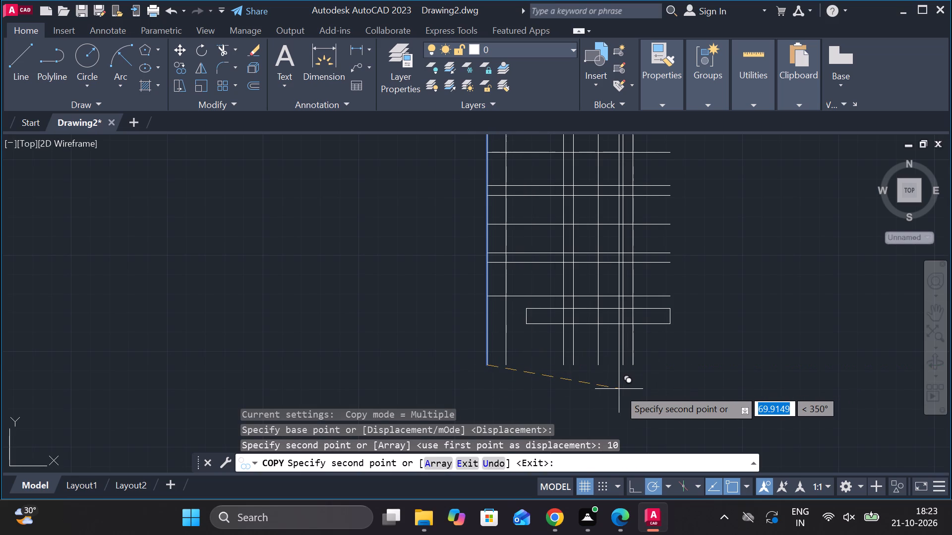
key("Escape")
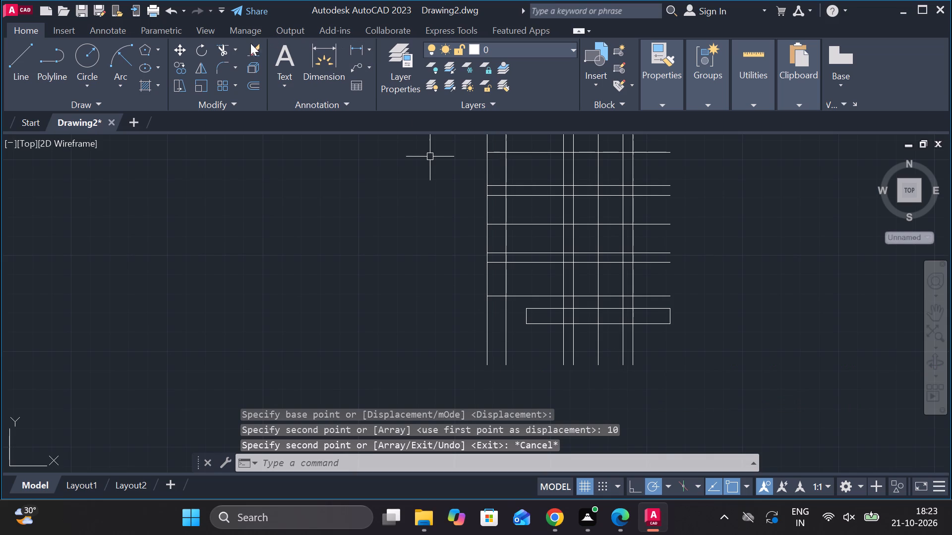
Trim the two leftmost vertical lines below the lowest horizontal line above the base rectangle.
left_click(222, 51)
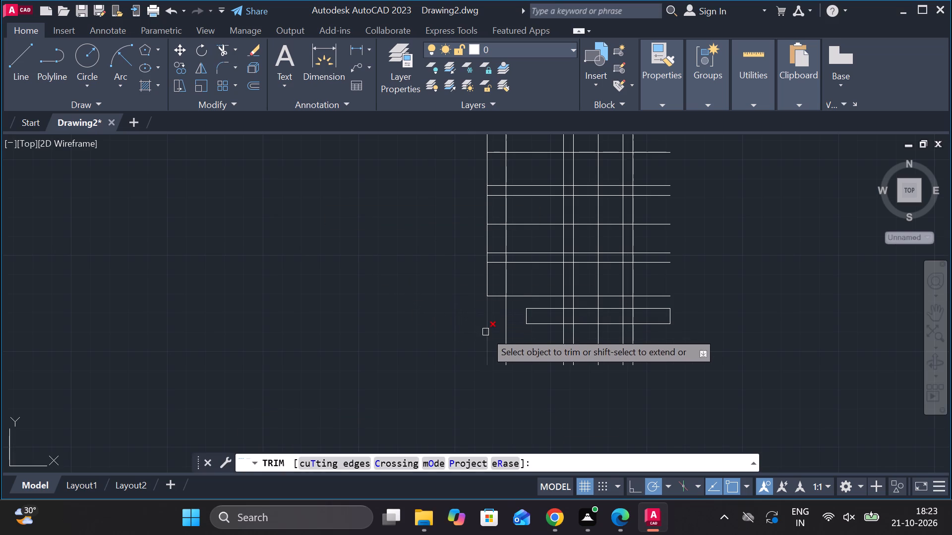
left_click(489, 332)
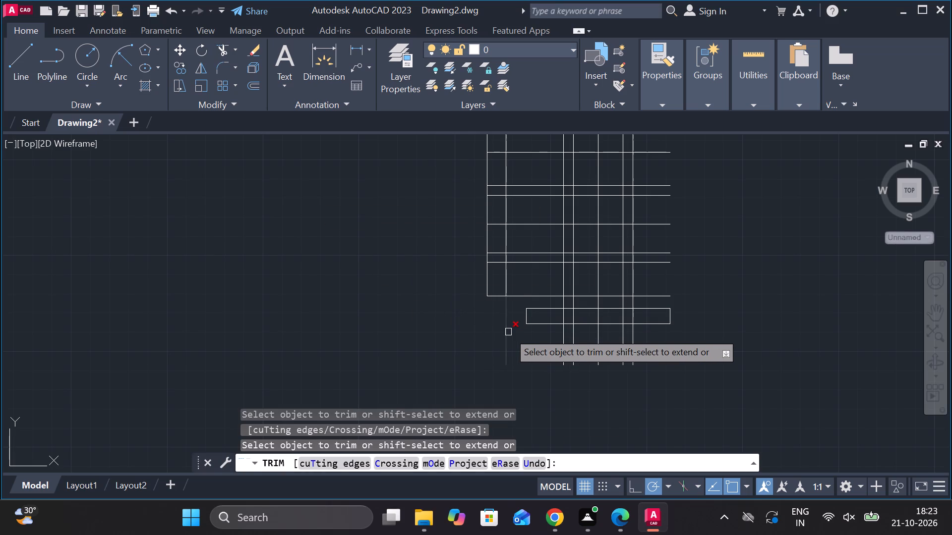
left_click(508, 332)
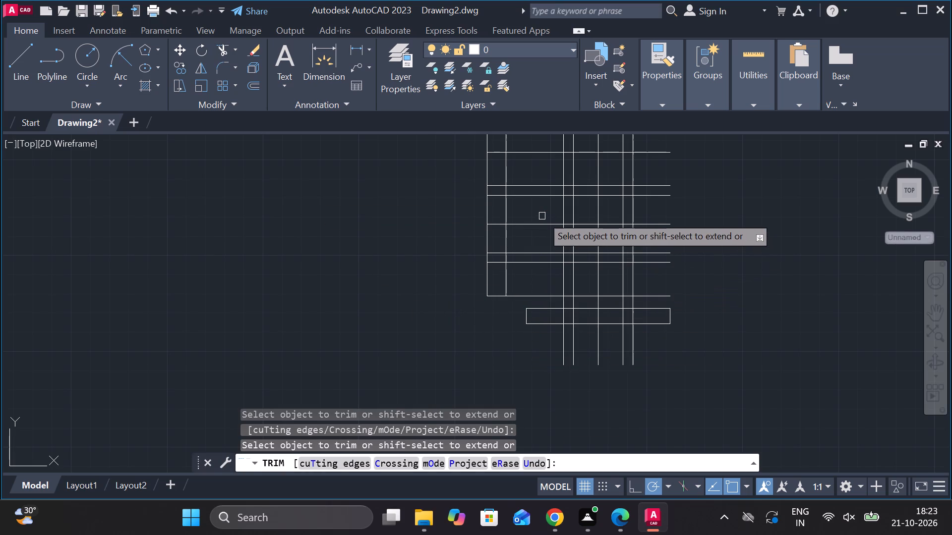
Trim the second vertical line from the left between the second and sixth horizontal lines above the base rectangle.
scroll(542, 216, "down", 1)
scroll(644, 192, "down", 2)
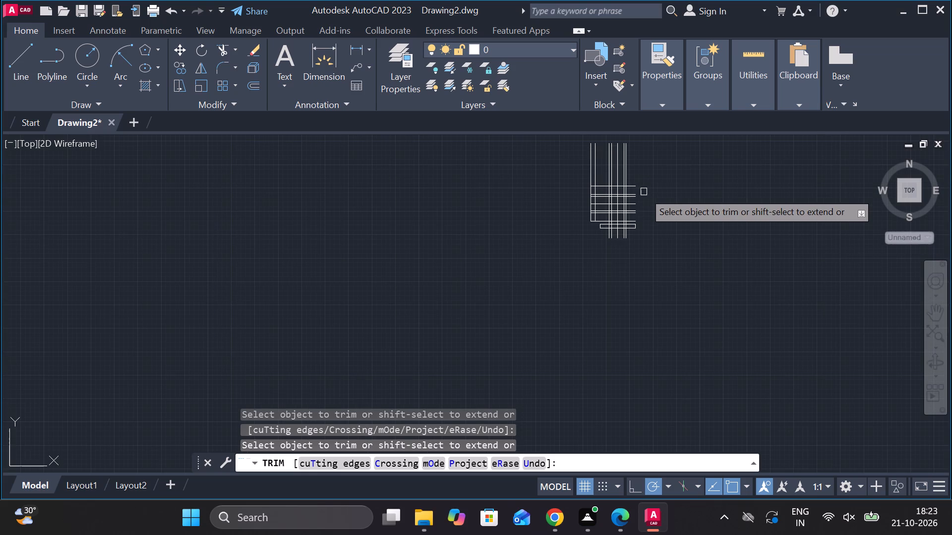
scroll(638, 166, "up", 3)
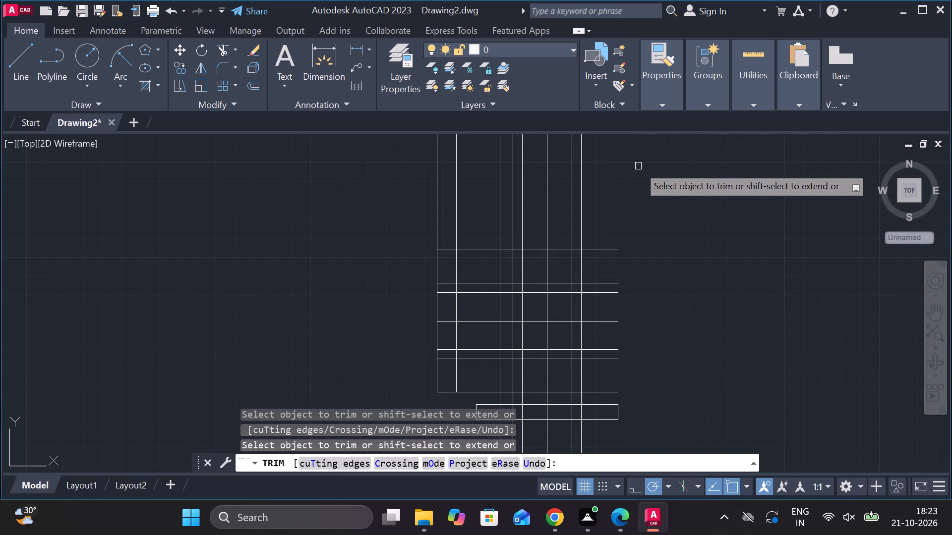
scroll(638, 166, "down", 1)
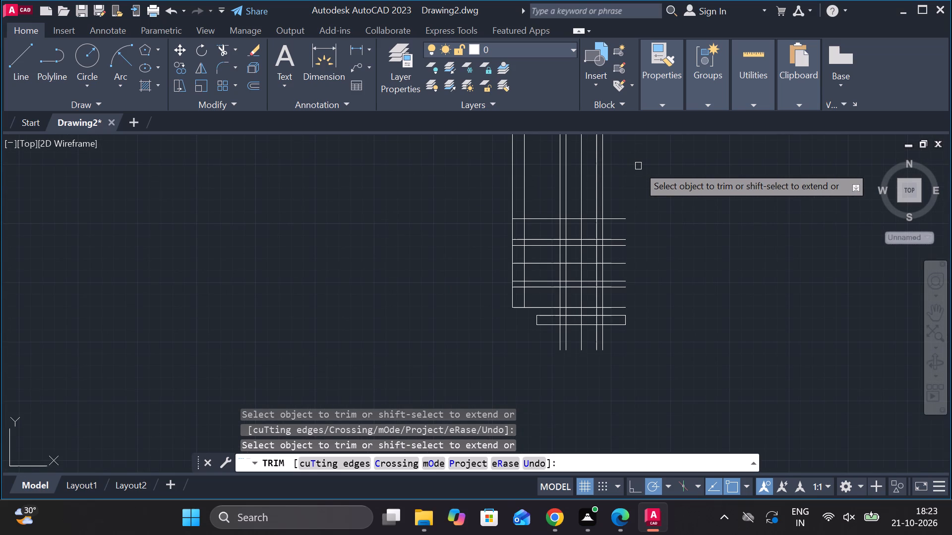
scroll(534, 256, "up", 2)
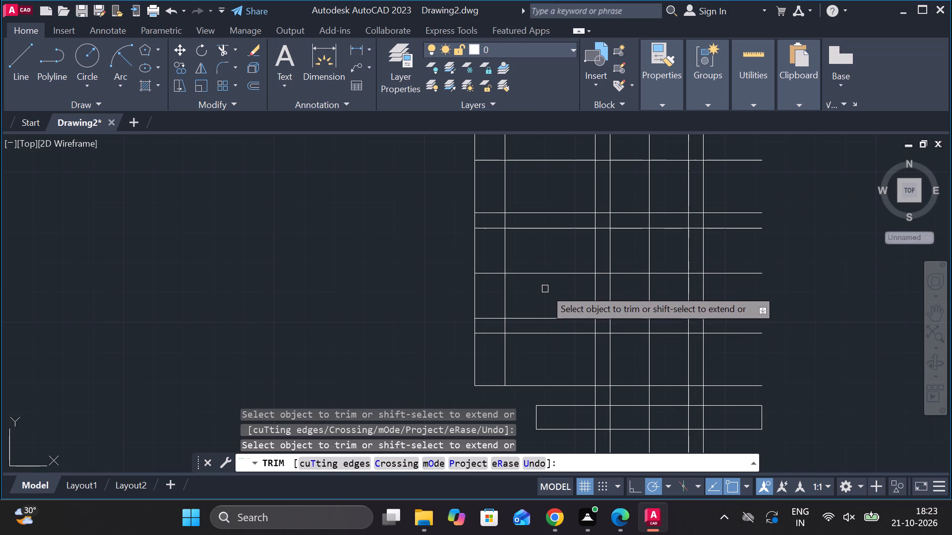
left_click(507, 296)
left_click(504, 254)
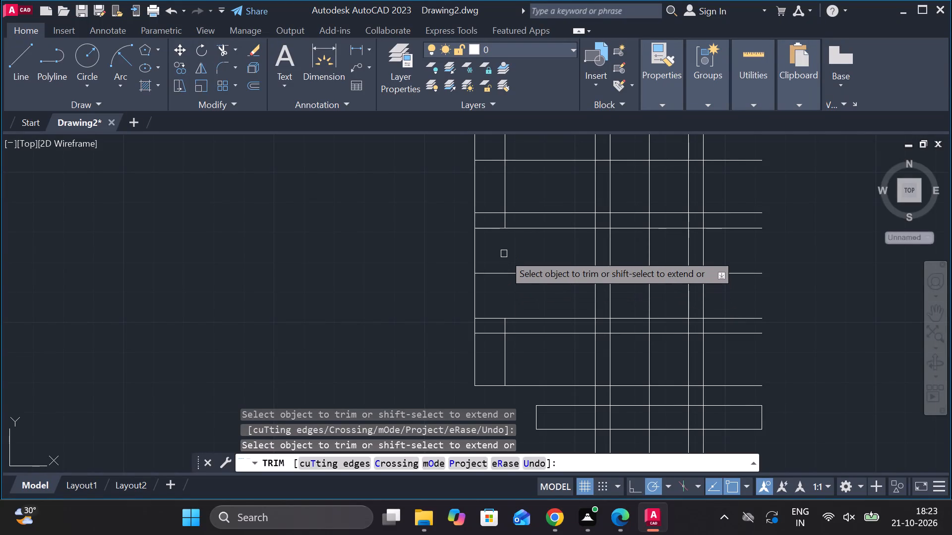
scroll(502, 304, "up", 2)
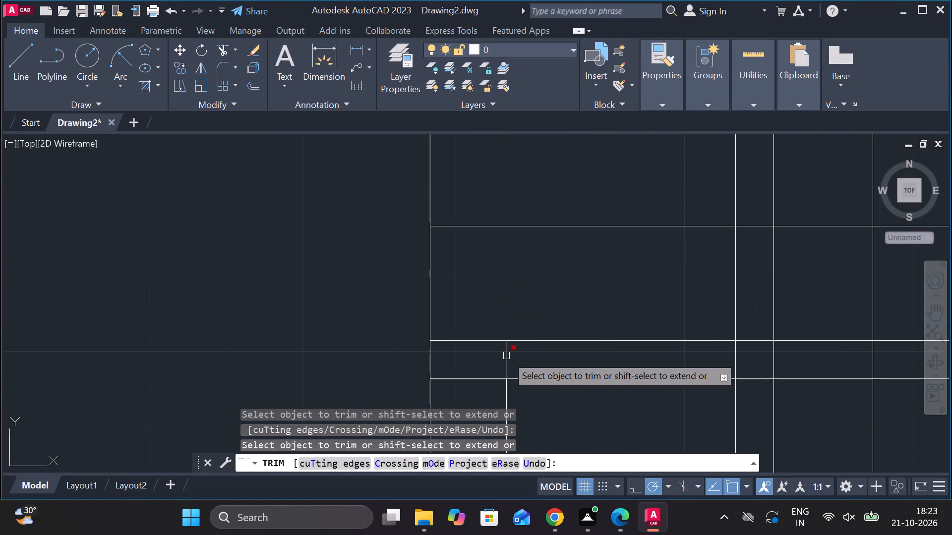
left_click(506, 356)
scroll(522, 283, "down", 3)
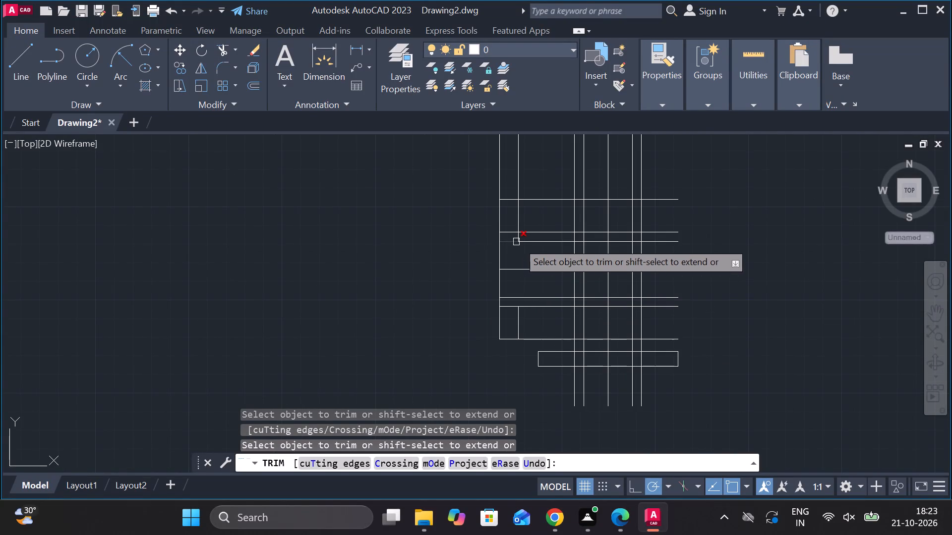
scroll(522, 242, "up", 2)
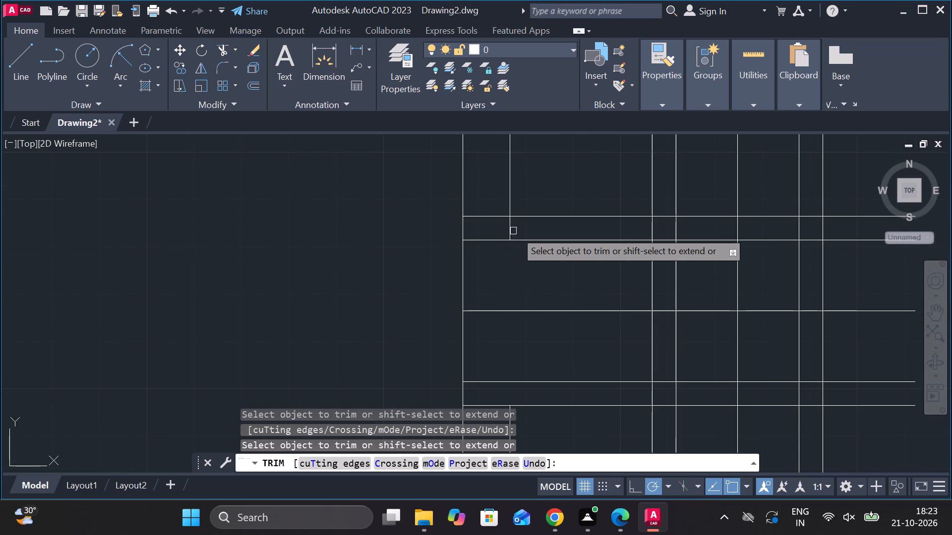
left_click(512, 228)
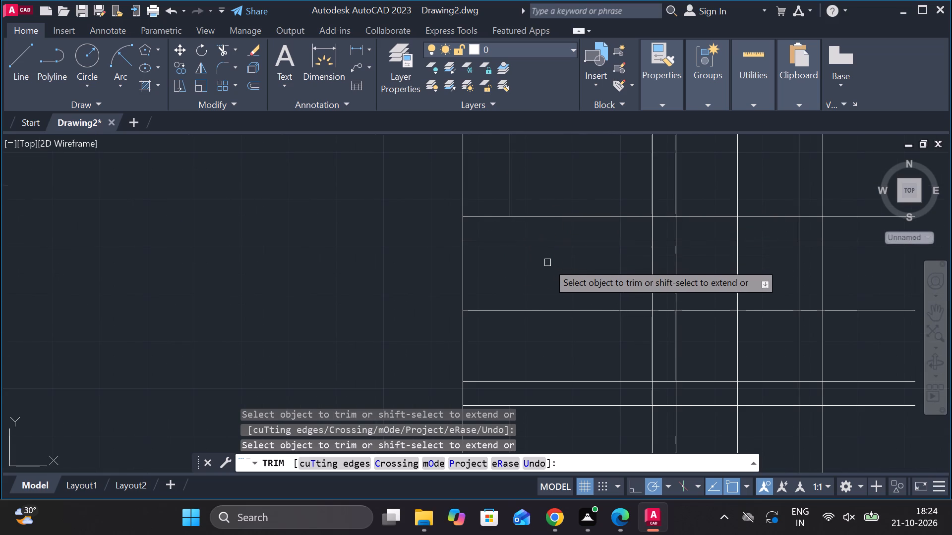
scroll(547, 263, "down", 2)
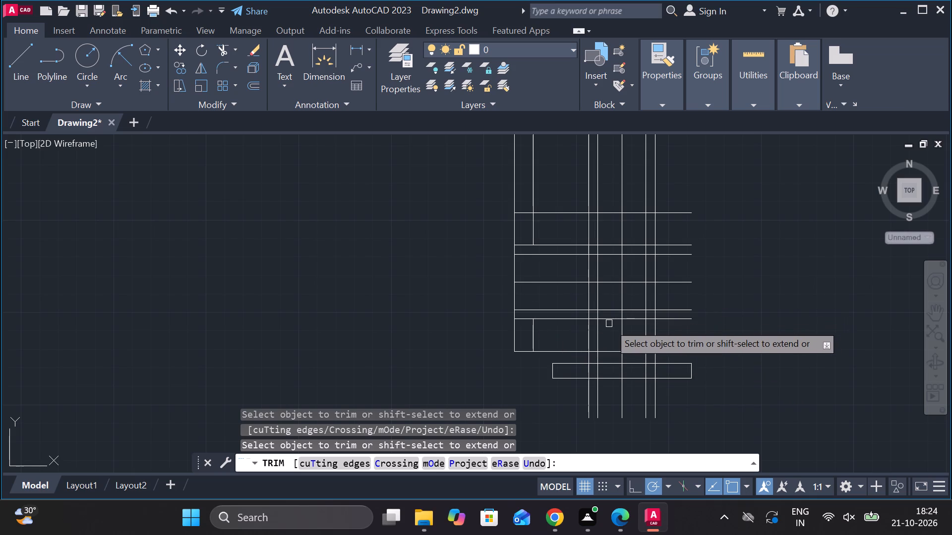
key("Escape")
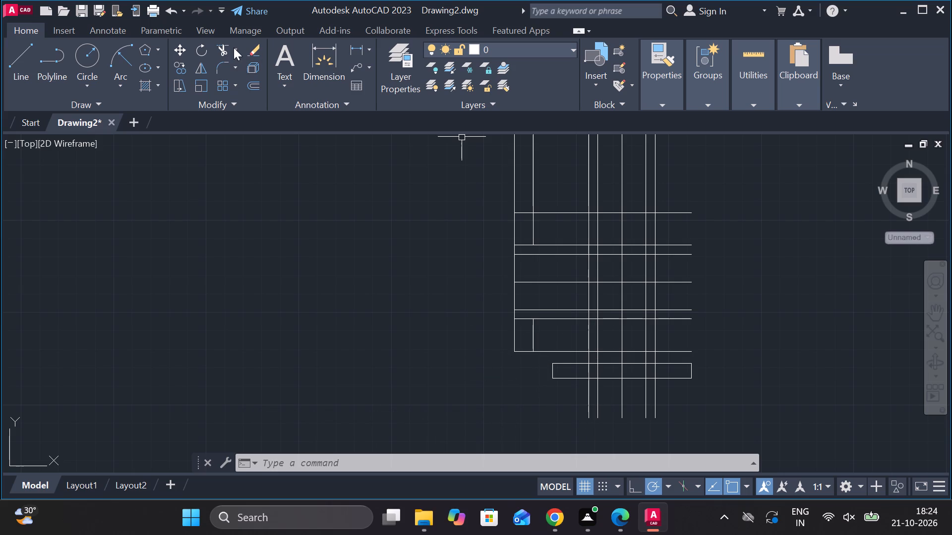
Trim away the lowest horizontal line above the base everywhere beyond the second vertical line from the left.
left_click(219, 50)
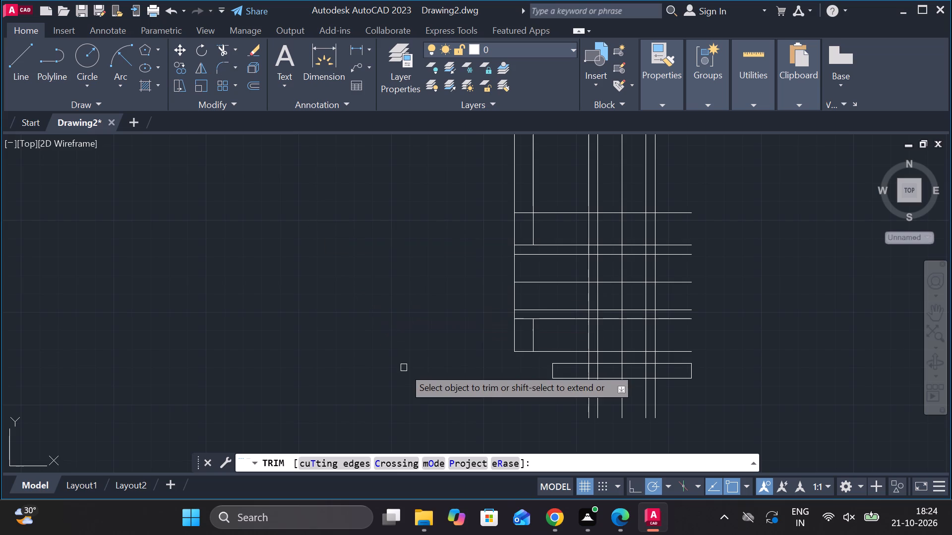
left_click(560, 348)
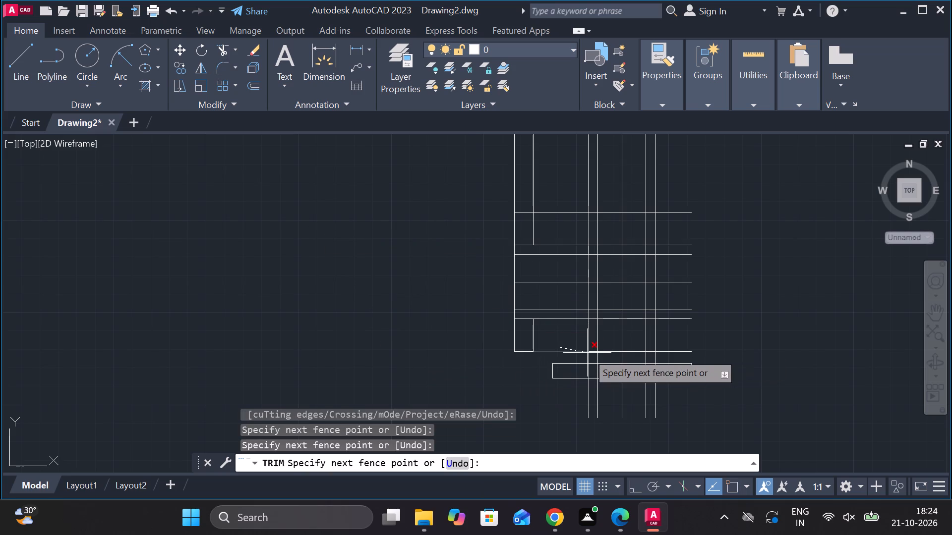
left_click(568, 356)
scroll(592, 351, "up", 1)
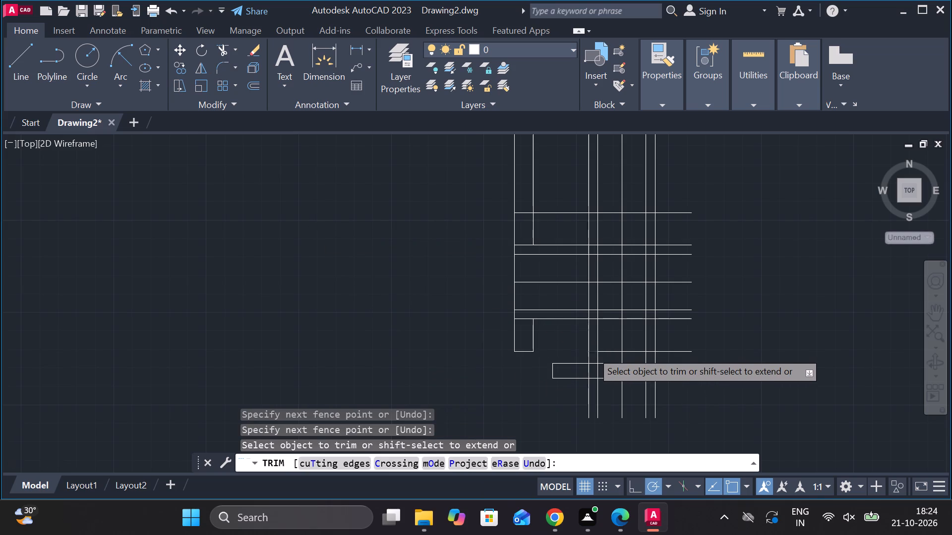
scroll(592, 351, "up", 1)
left_click(592, 351)
left_click(646, 353)
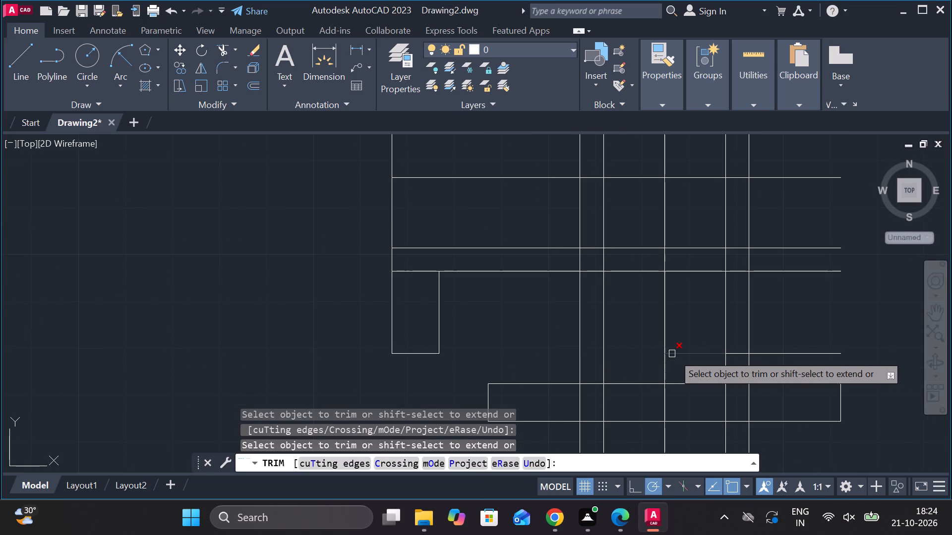
left_click(679, 354)
left_click(742, 354)
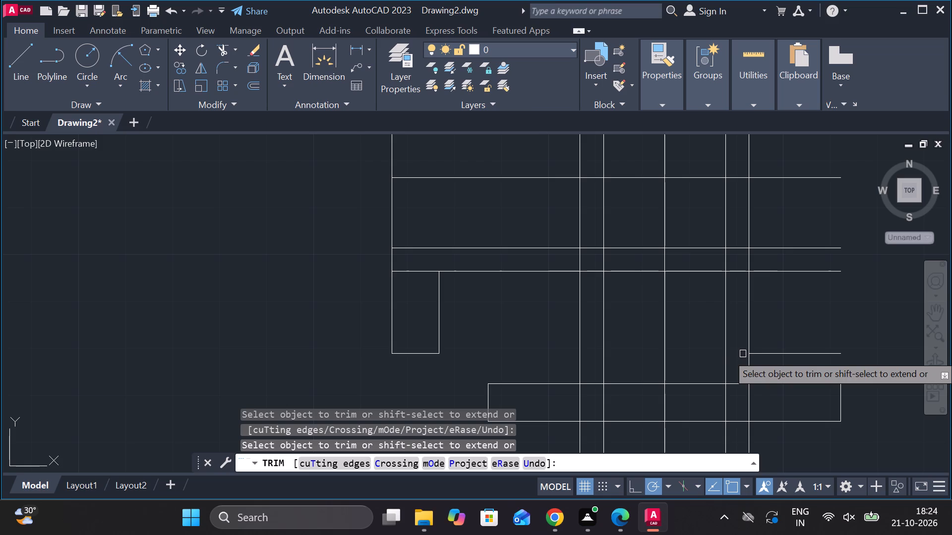
left_click(766, 355)
Trim the second-lowest horizontal line above the base between the two leftmost vertical lines.
scroll(801, 305, "down", 2)
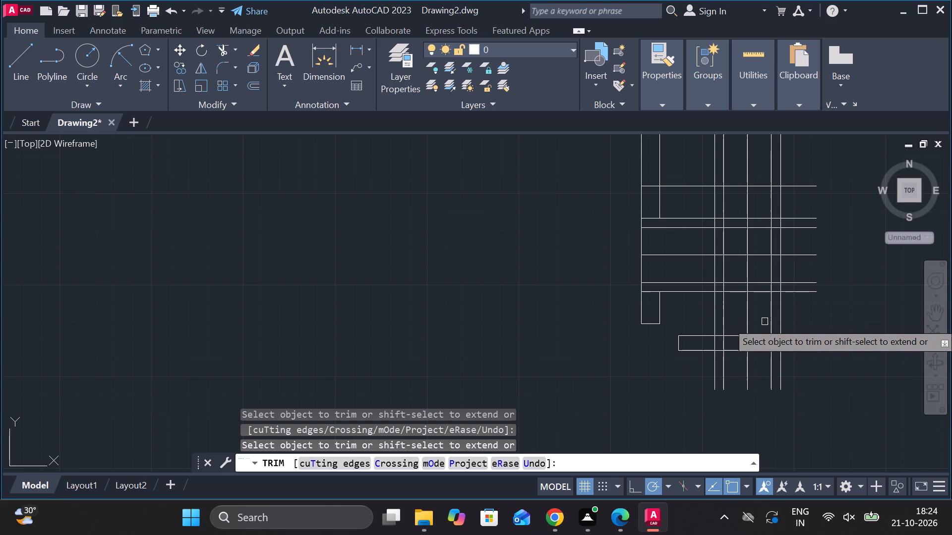
scroll(695, 320, "down", 1)
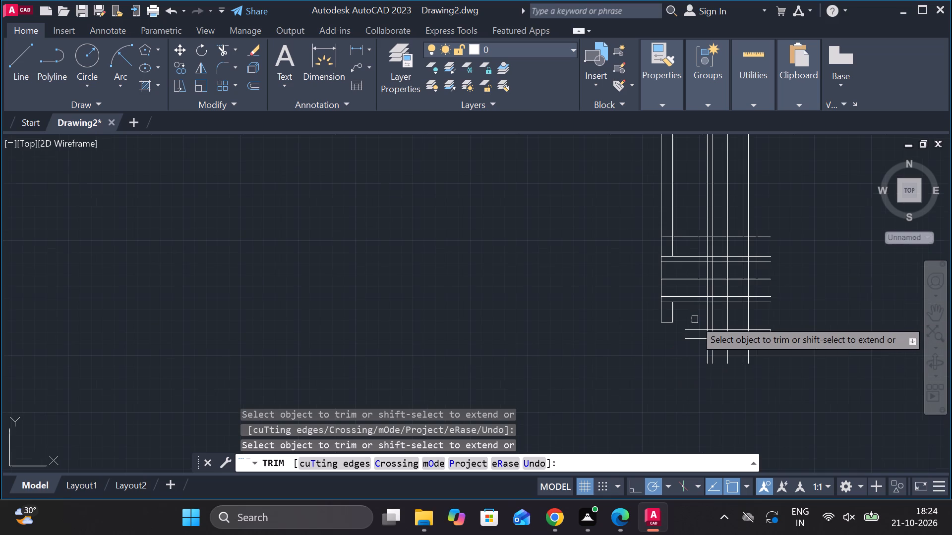
scroll(774, 190, "up", 2)
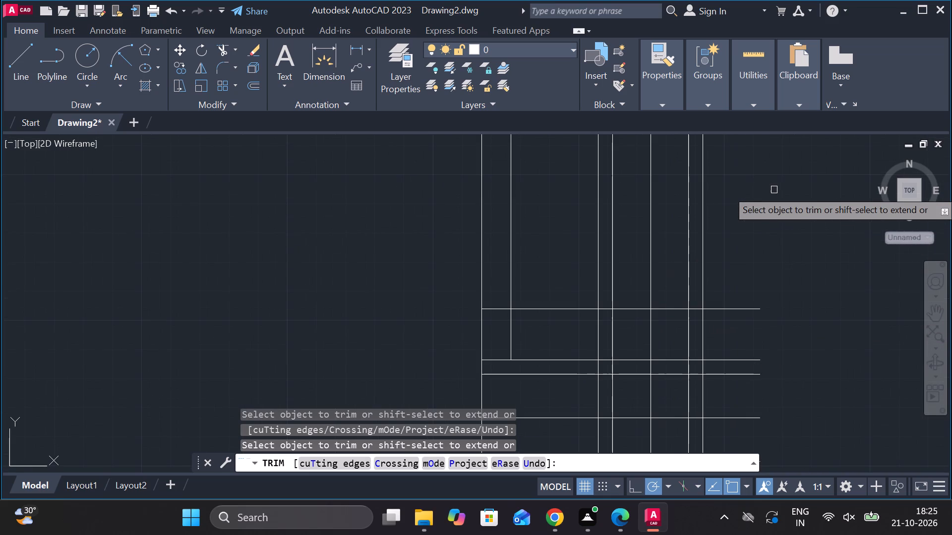
scroll(774, 190, "down", 2)
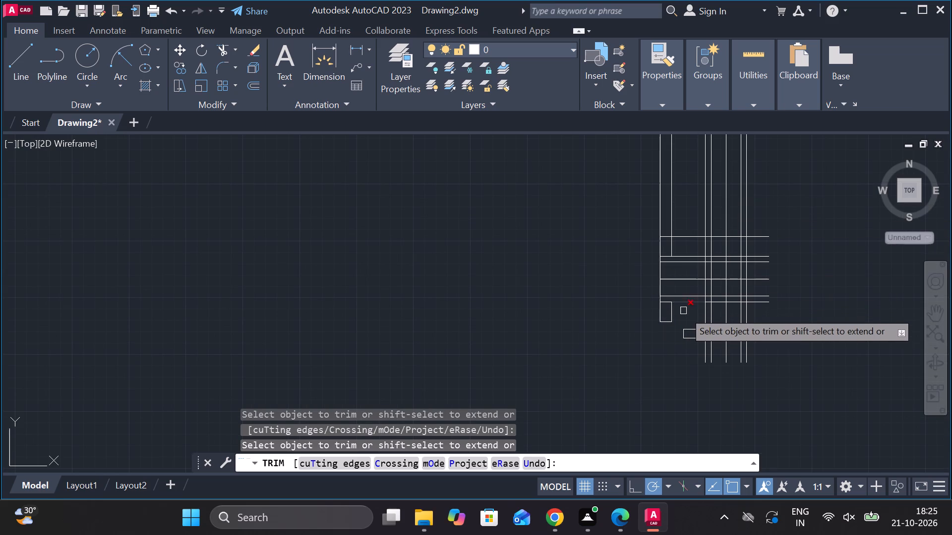
scroll(686, 315, "up", 1)
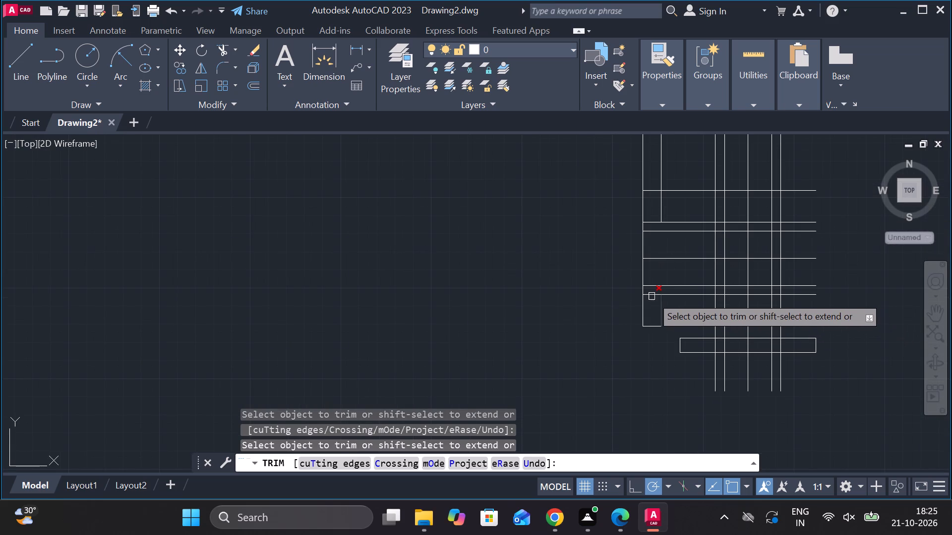
left_click(652, 296)
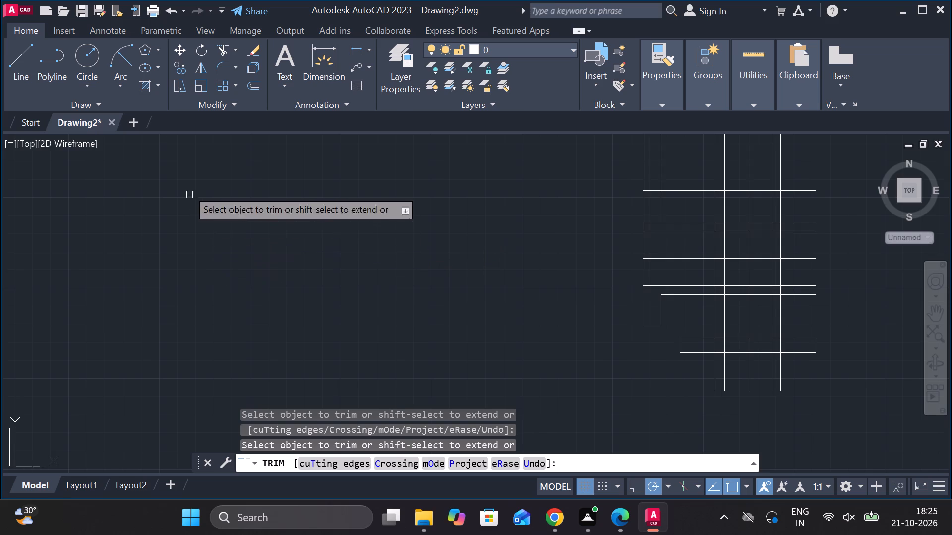
Fillet the inner corner between the short lower-left vertical line and the adjoining horizontal line with radius 3.
left_click(224, 64)
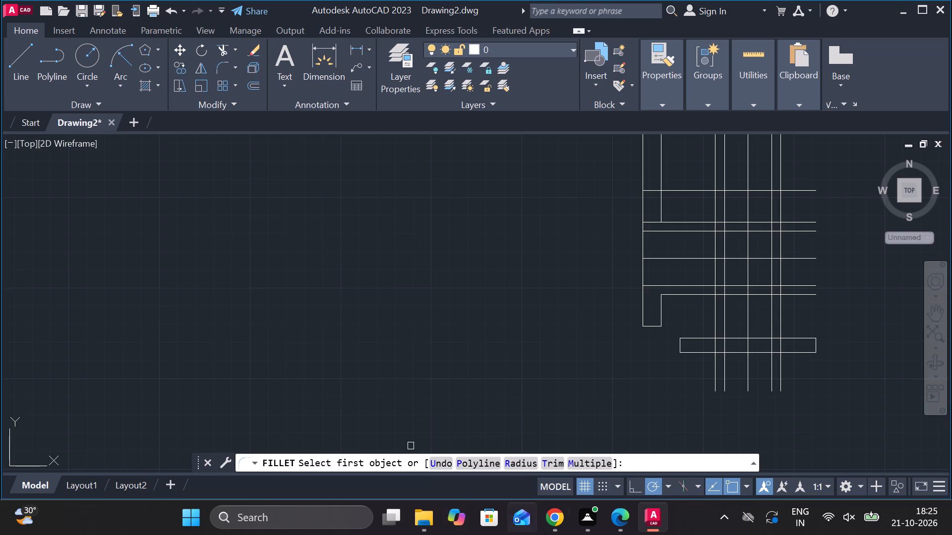
left_click(522, 462)
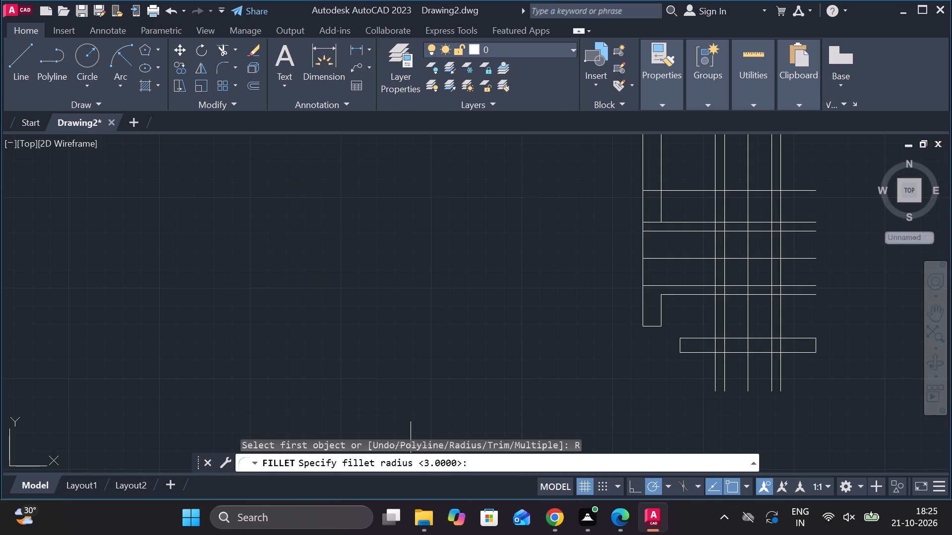
key("Return")
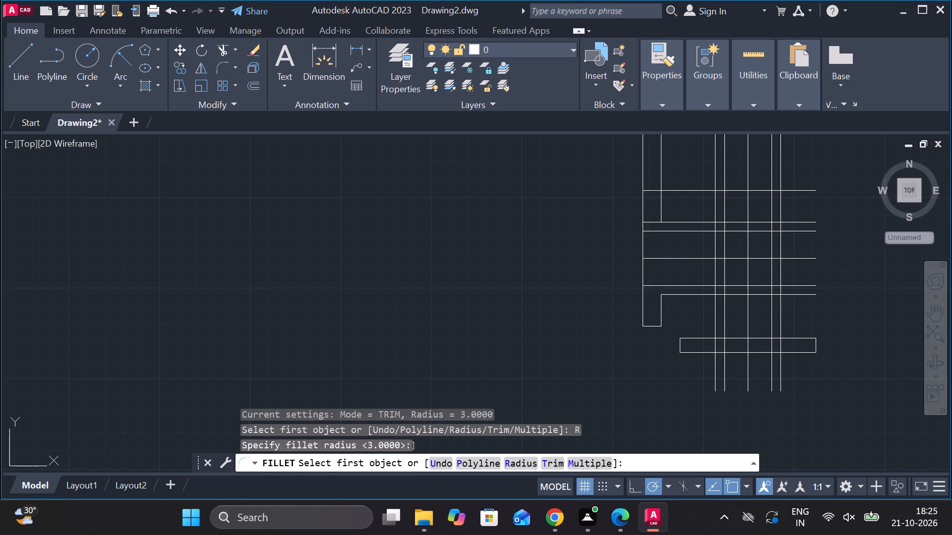
left_click(659, 313)
left_click(676, 297)
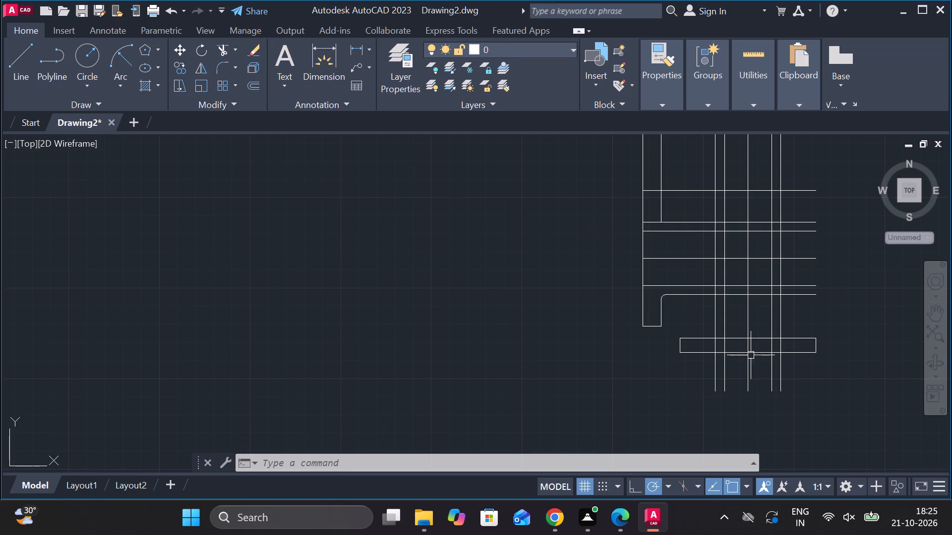
Trim the leftmost central vertical line inside and below the base, and the base's top edge between it and the adjacent vertical line.
scroll(747, 355, "up", 2)
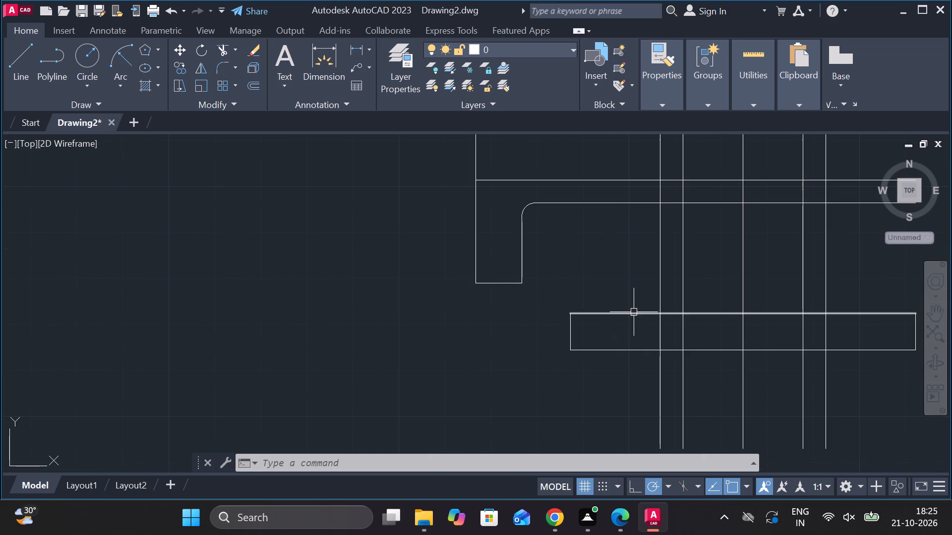
left_click(222, 48)
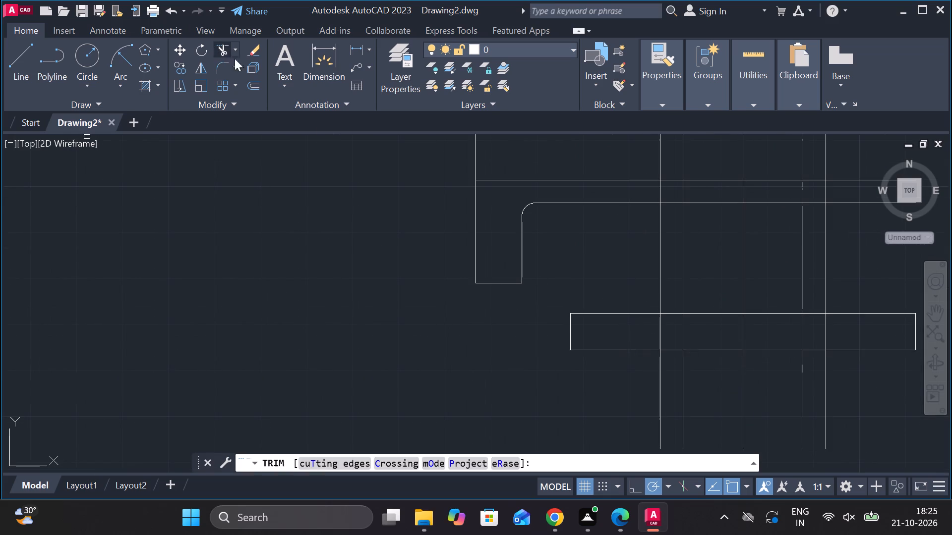
left_click(662, 332)
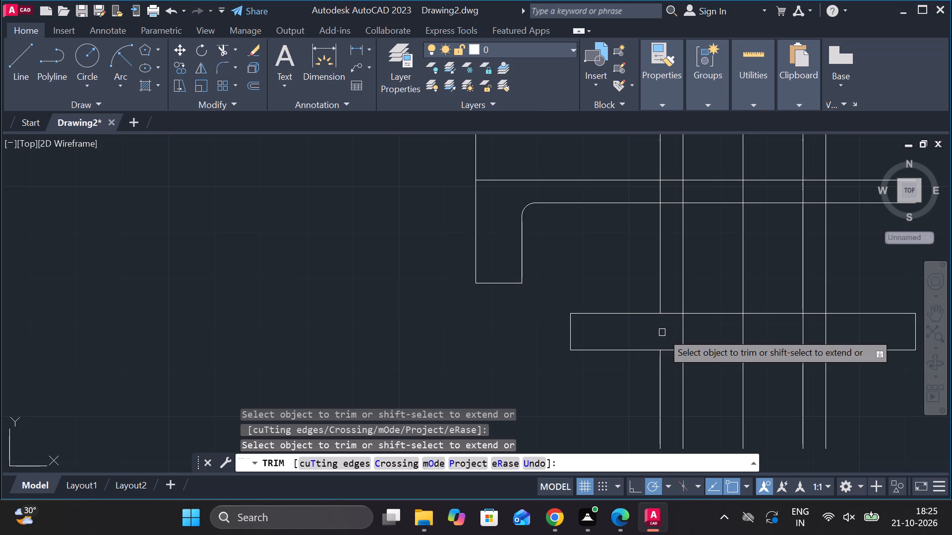
left_click(661, 382)
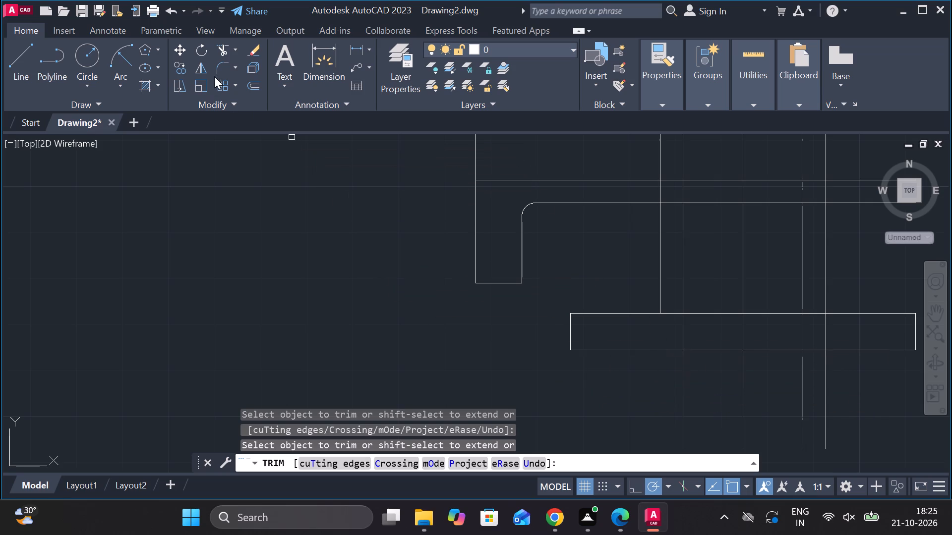
left_click(225, 67)
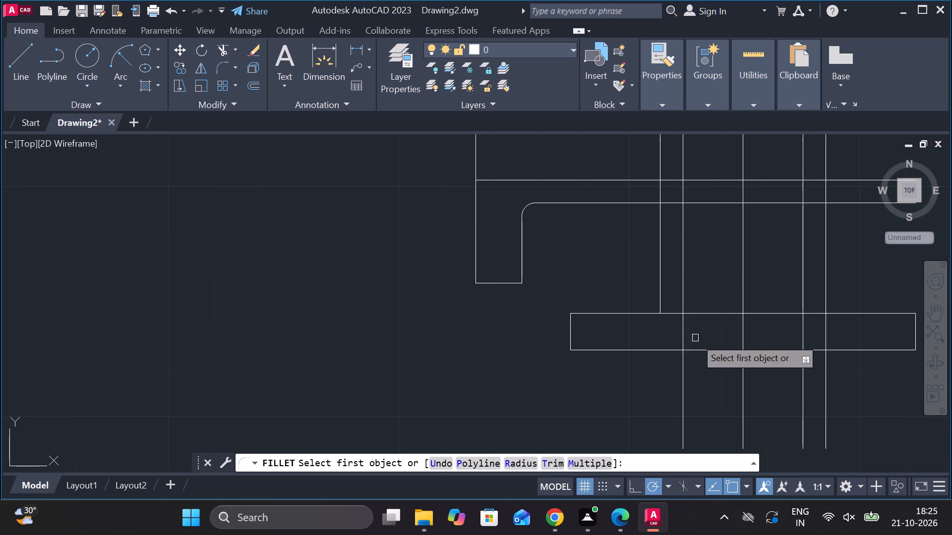
left_click(220, 50)
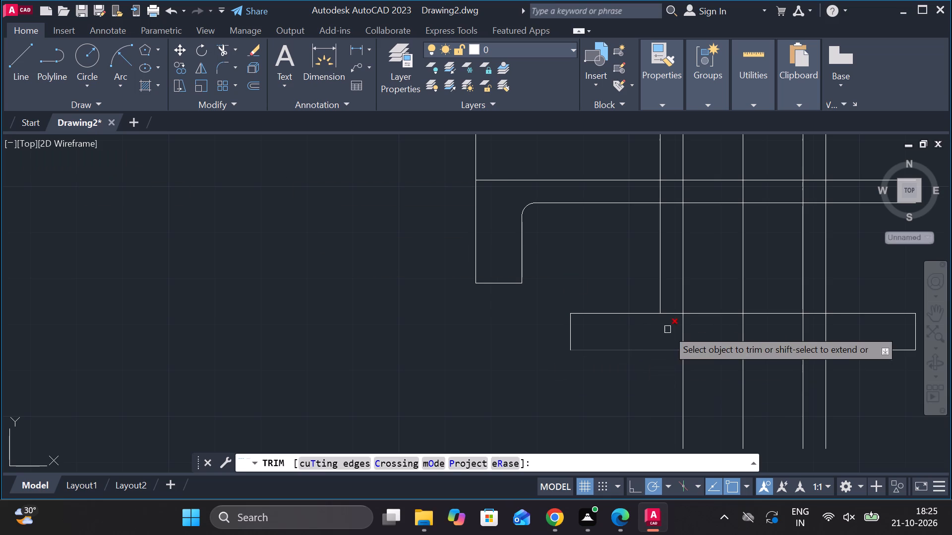
left_click(669, 312)
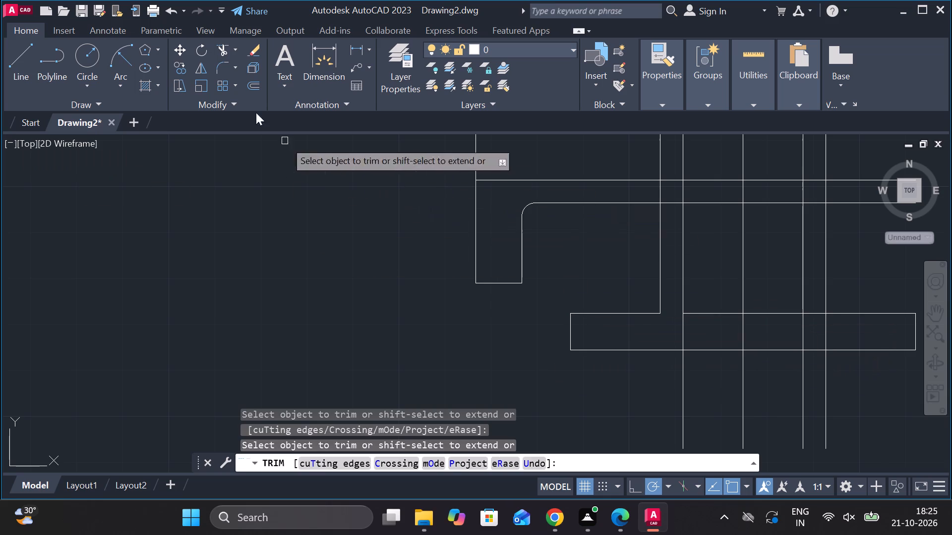
Fillet the corner between the base's top edge and the leftmost central vertical line with radius 3.
left_click(225, 67)
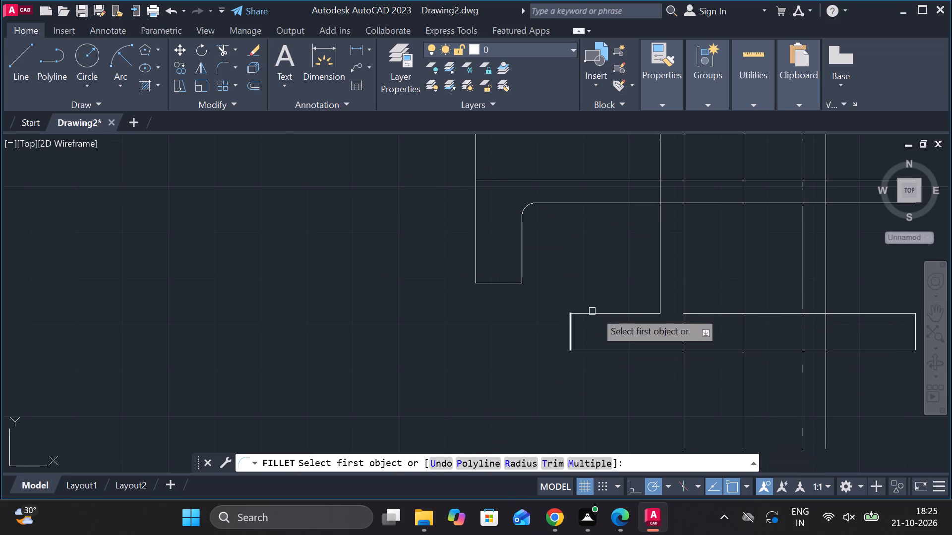
left_click(634, 319)
left_click(636, 311)
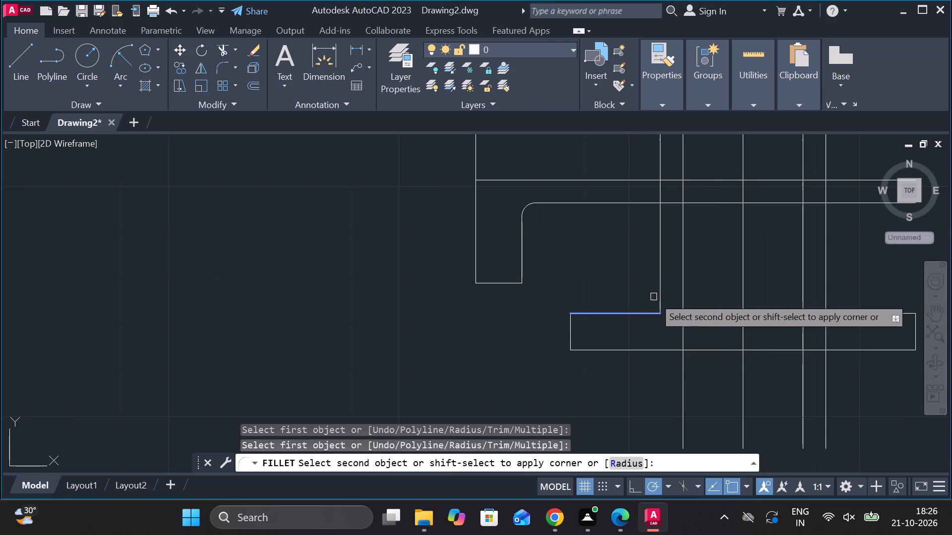
left_click(657, 285)
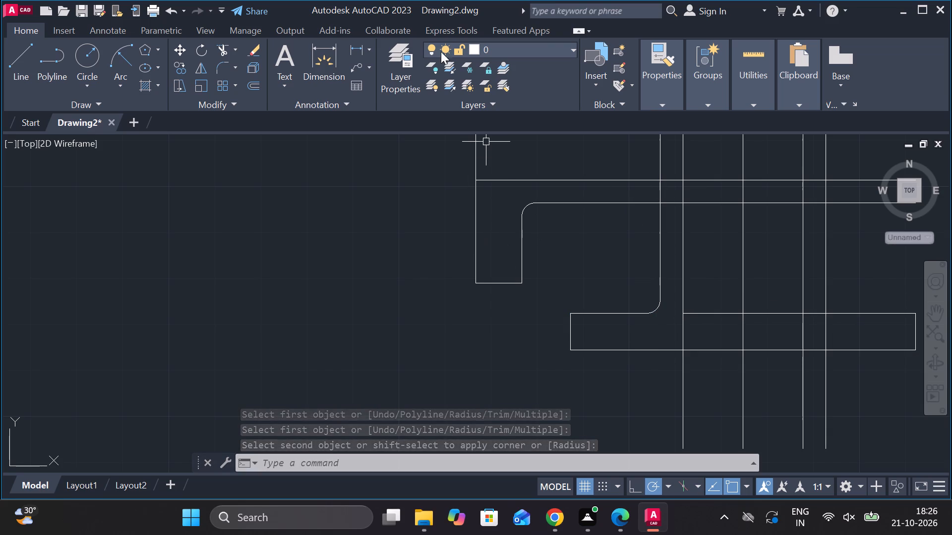
Set the fillet radius to 9.
left_click(221, 48)
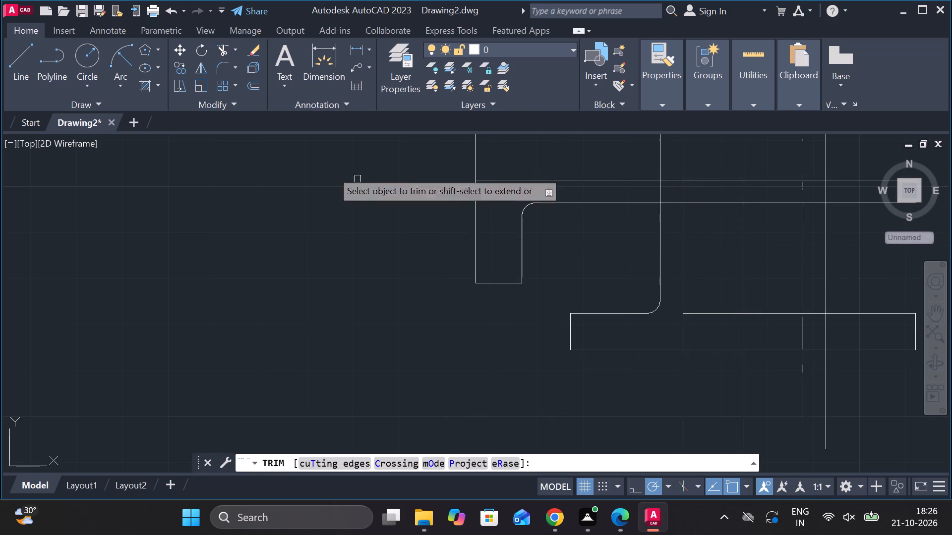
left_click(224, 65)
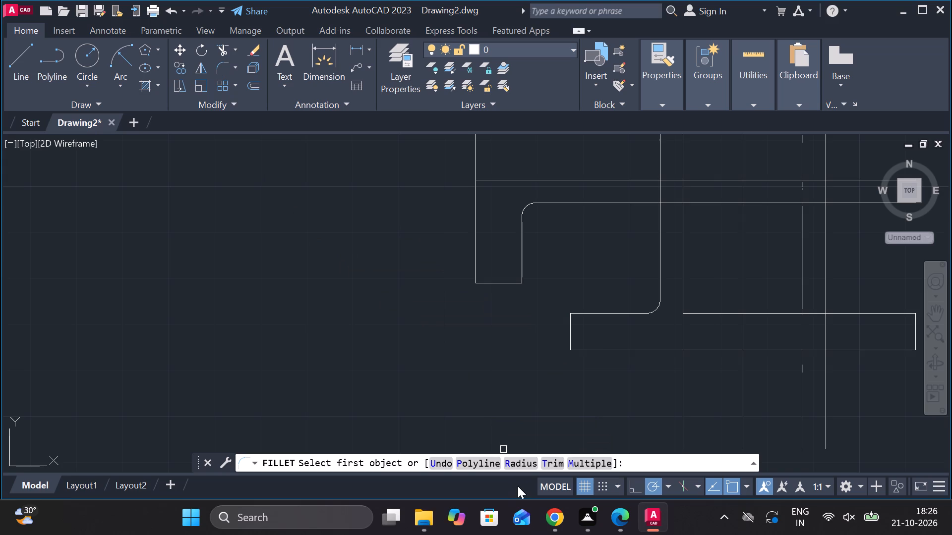
left_click(525, 457)
left_click(526, 462)
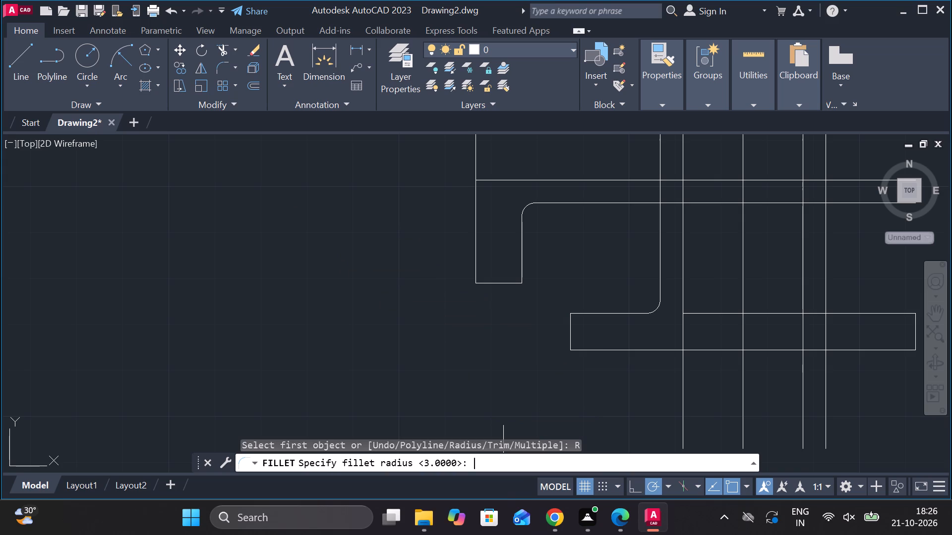
key("9")
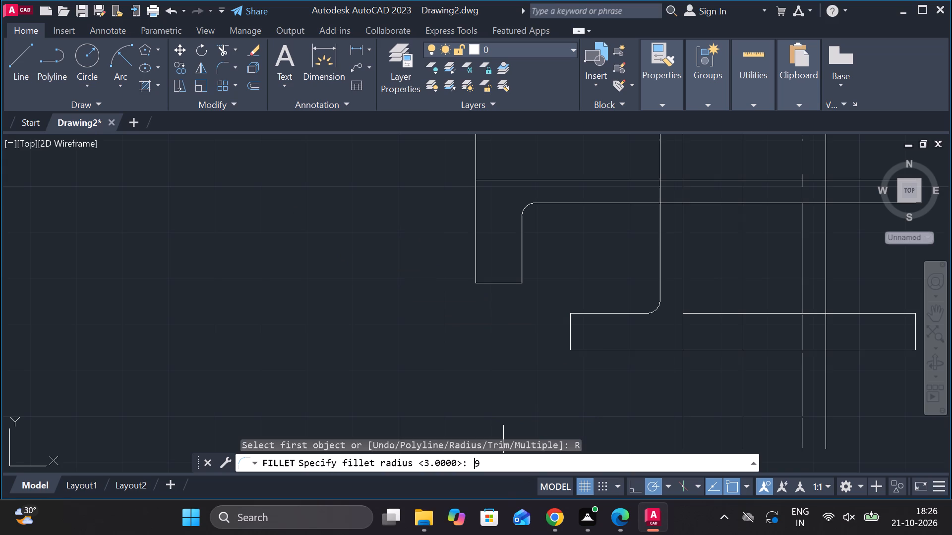
key("Return")
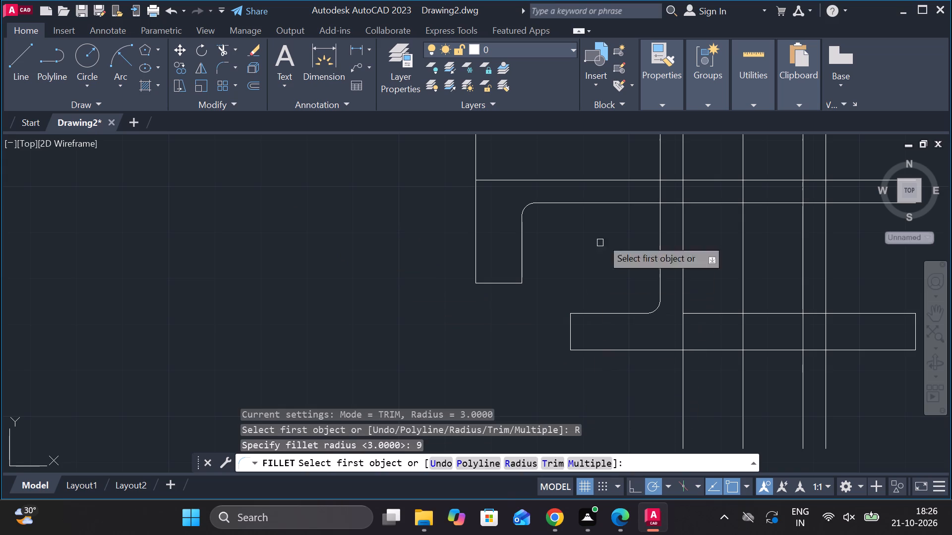
left_click(634, 203)
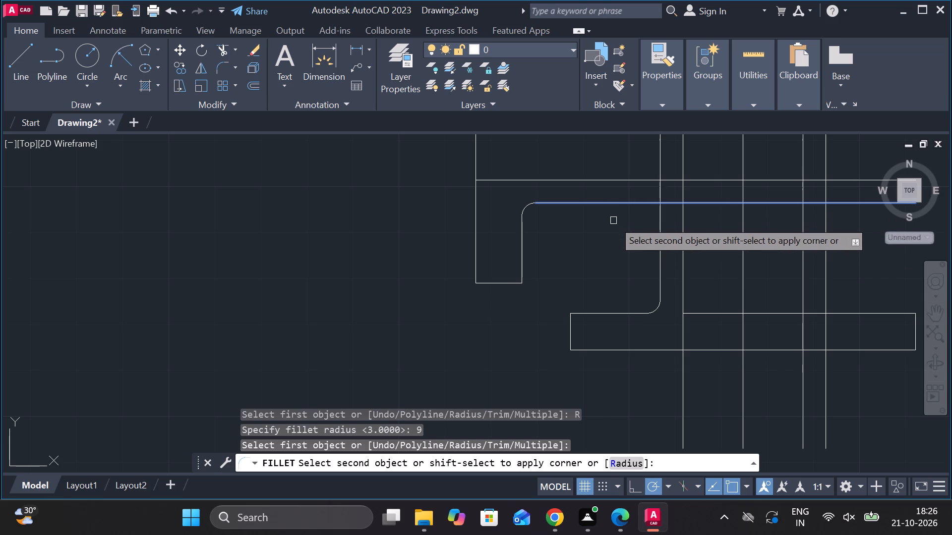
key("Escape")
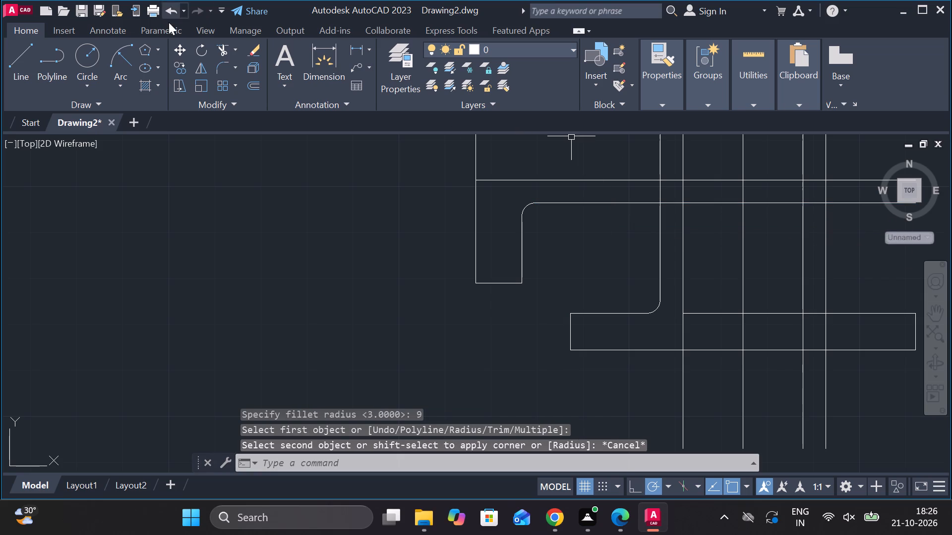
Trim the leftmost central vertical between the second- and third-lowest horizontals above the base, and the second-lowest horizontal between the first two central verticals.
left_click(227, 49)
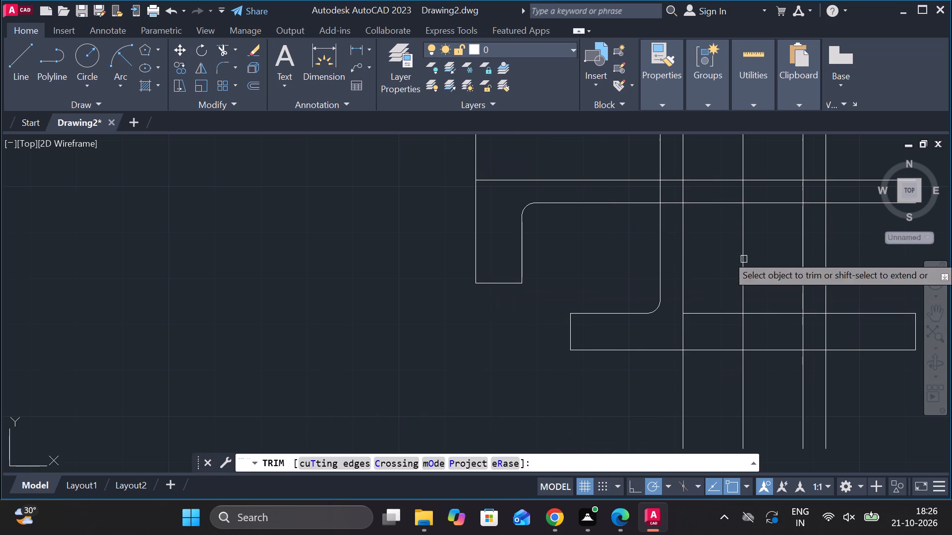
left_click(663, 192)
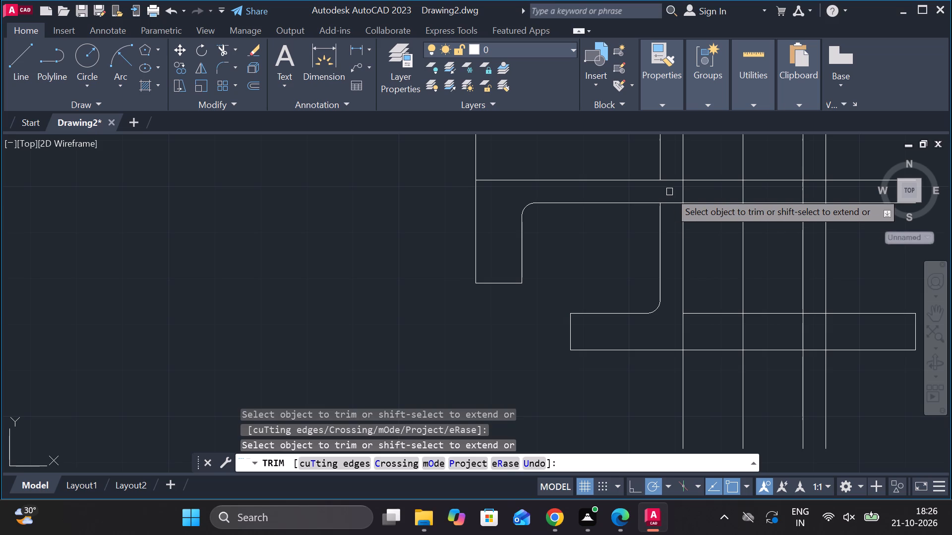
left_click(670, 202)
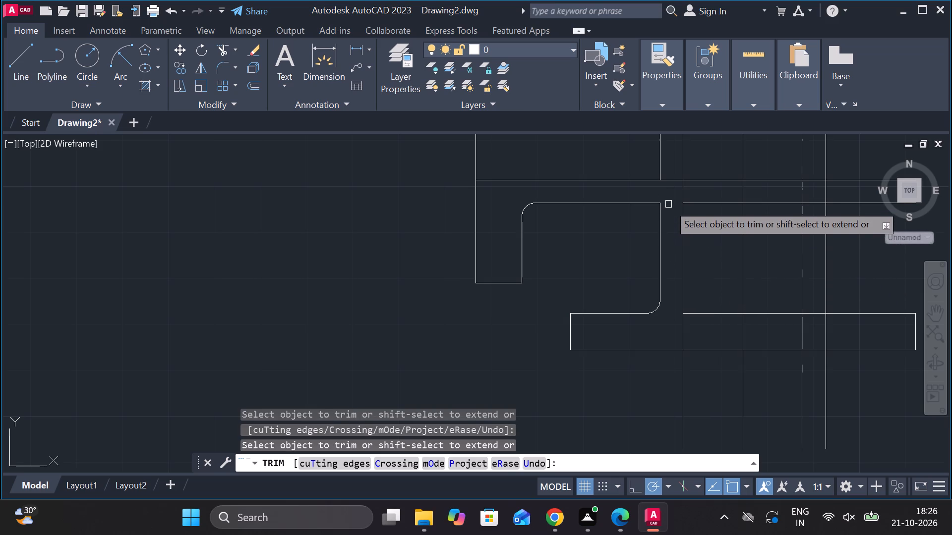
Trim the leftmost central vertical between the third- and fourth-lowest horizontals, and the third-lowest horizontal between the second and third central verticals.
scroll(681, 187, "down", 2)
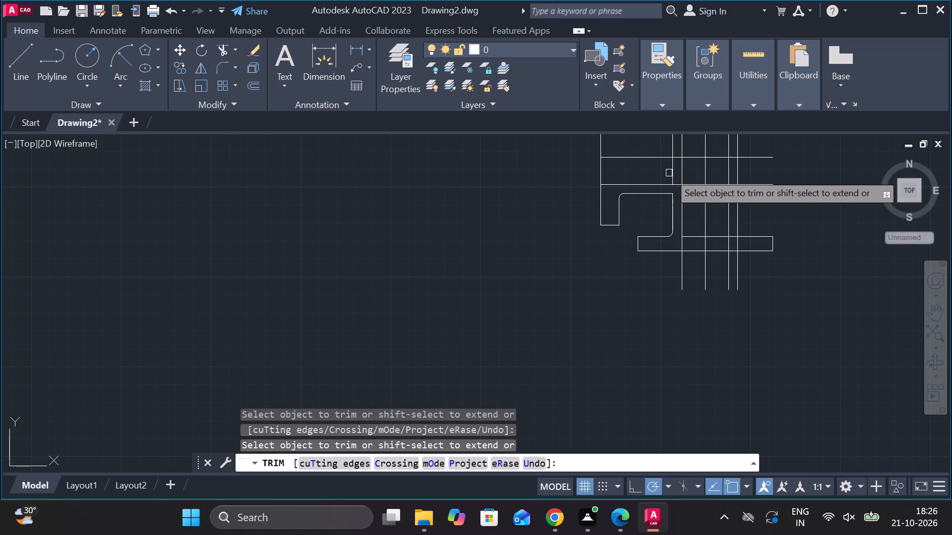
left_click(669, 170)
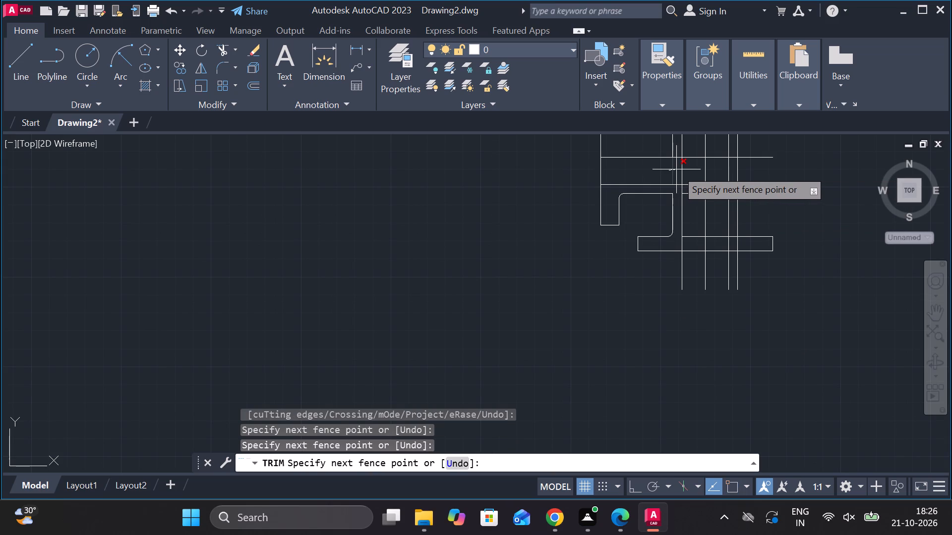
left_click(676, 169)
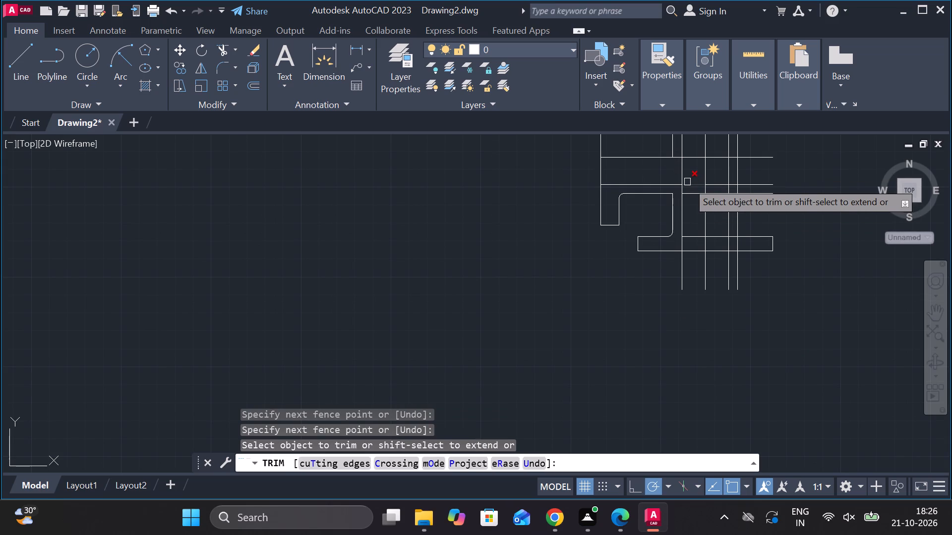
left_click(698, 183)
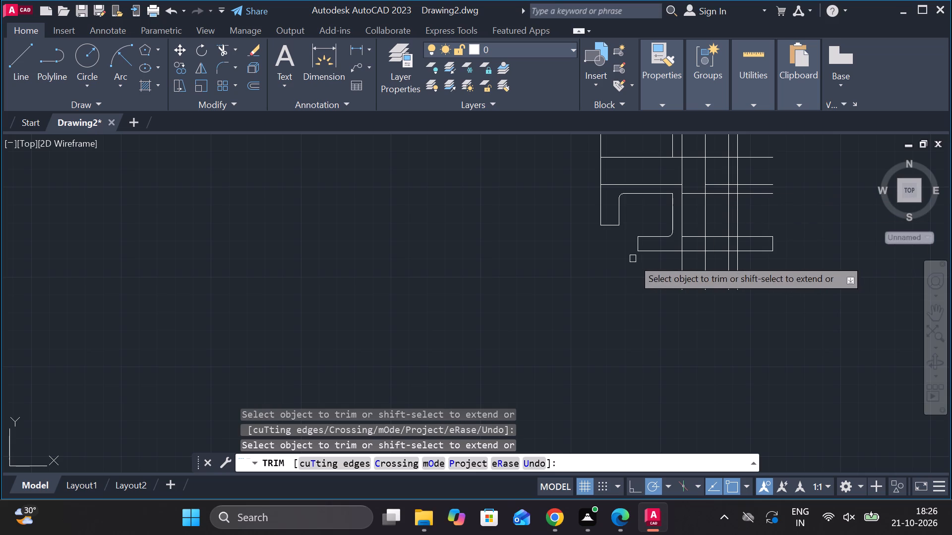
Fillet the corner between the second-lowest horizontal line and the leftmost central vertical line with radius 9.
left_click(221, 64)
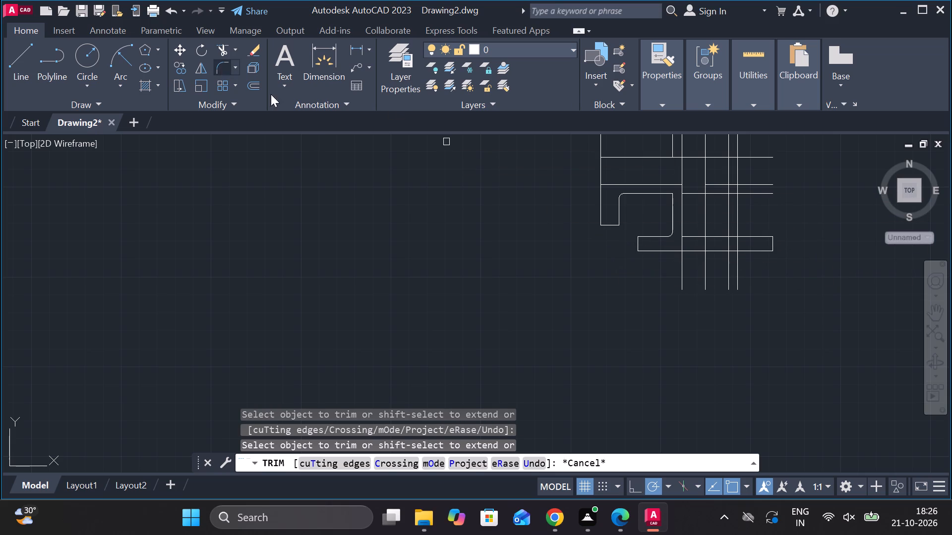
left_click(655, 195)
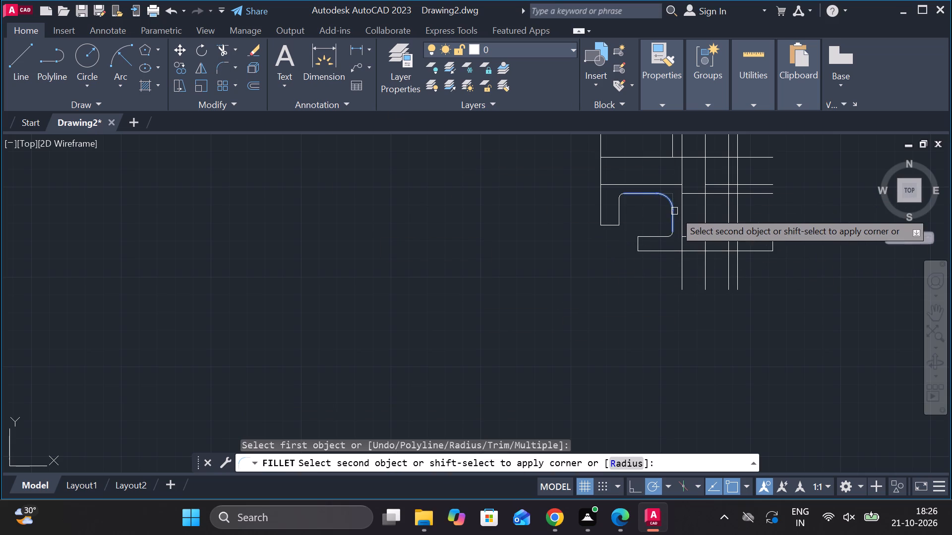
left_click(674, 212)
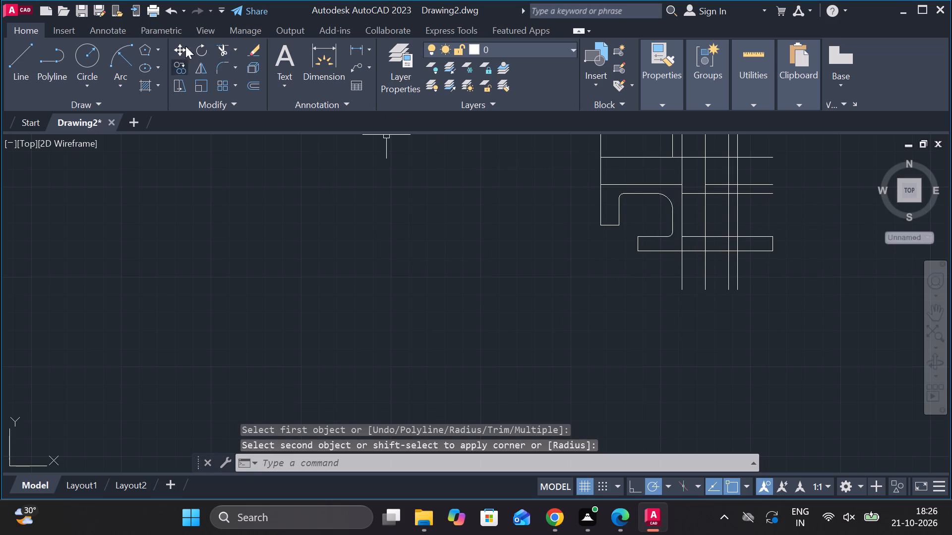
Set the fillet radius to 2.
left_click(223, 64)
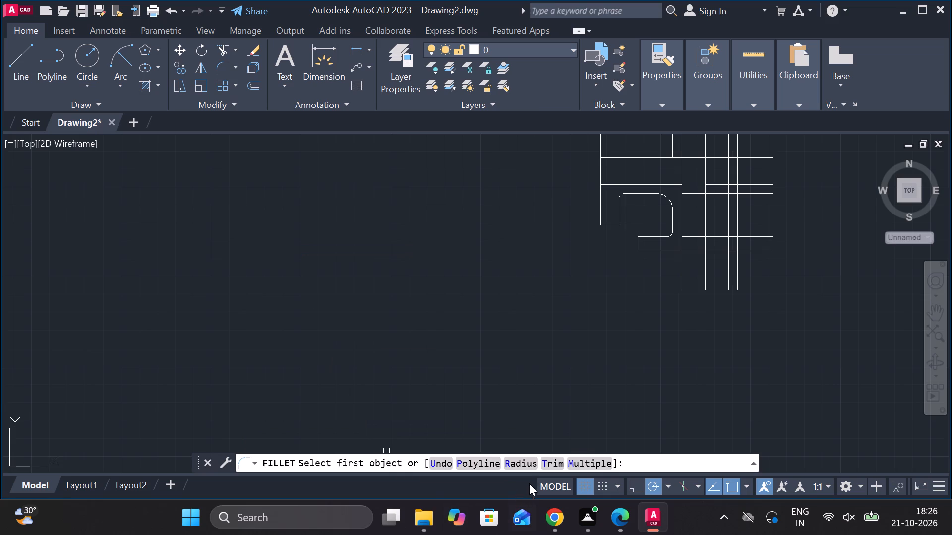
left_click(526, 458)
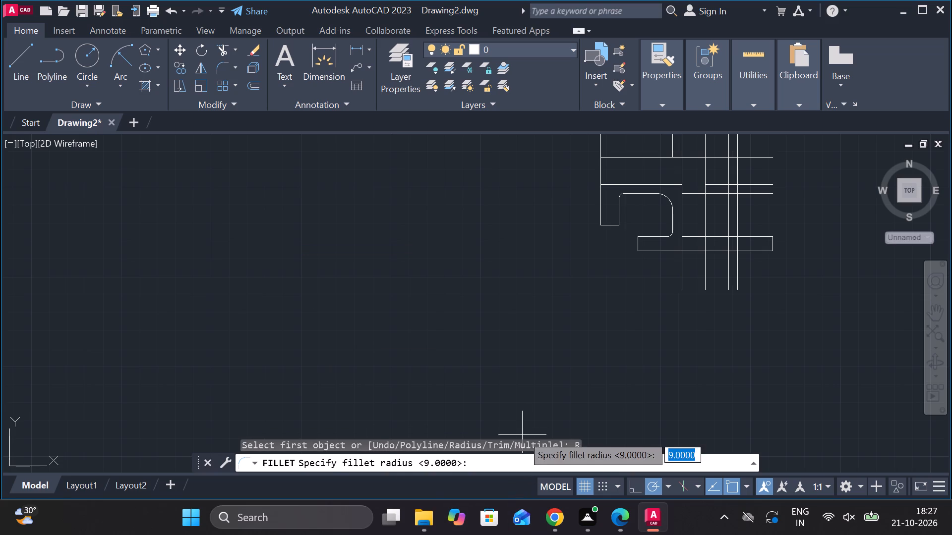
left_click(526, 466)
key("2")
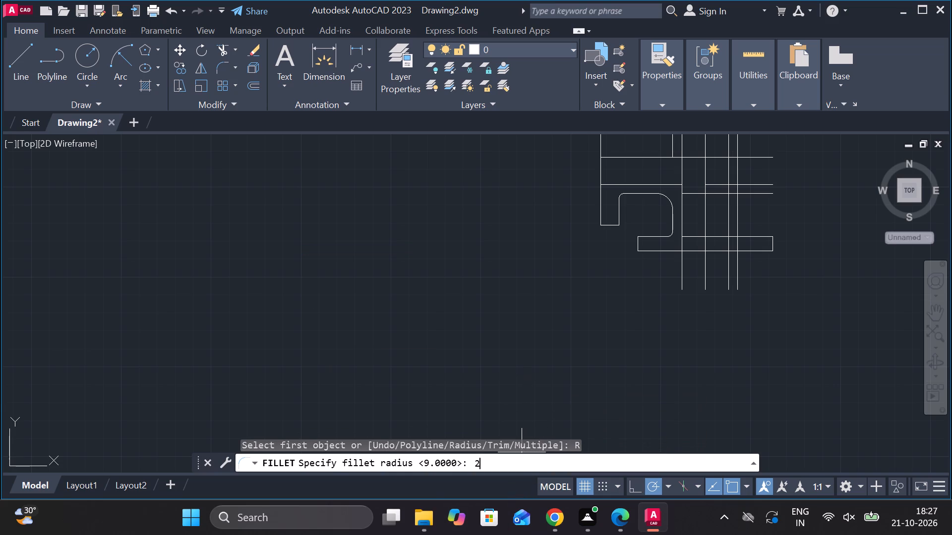
key("Return")
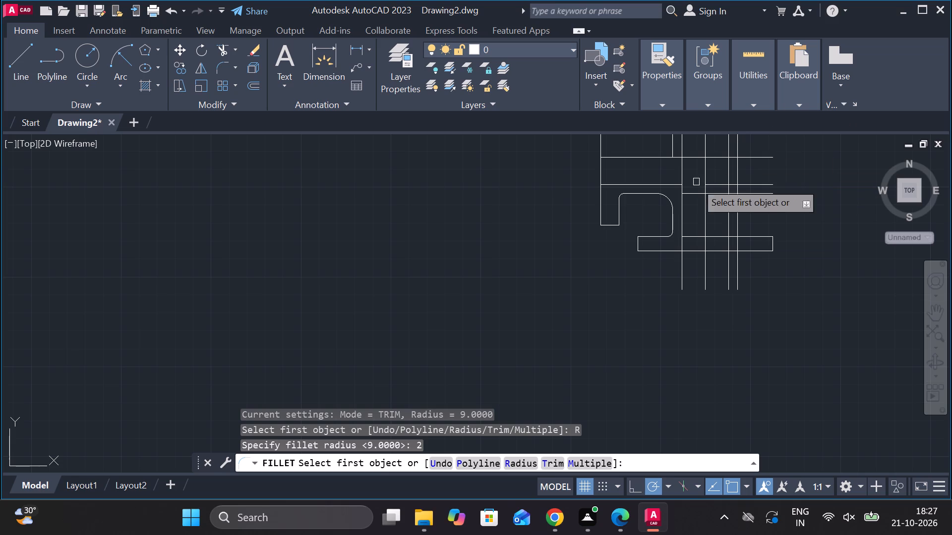
left_click(666, 183)
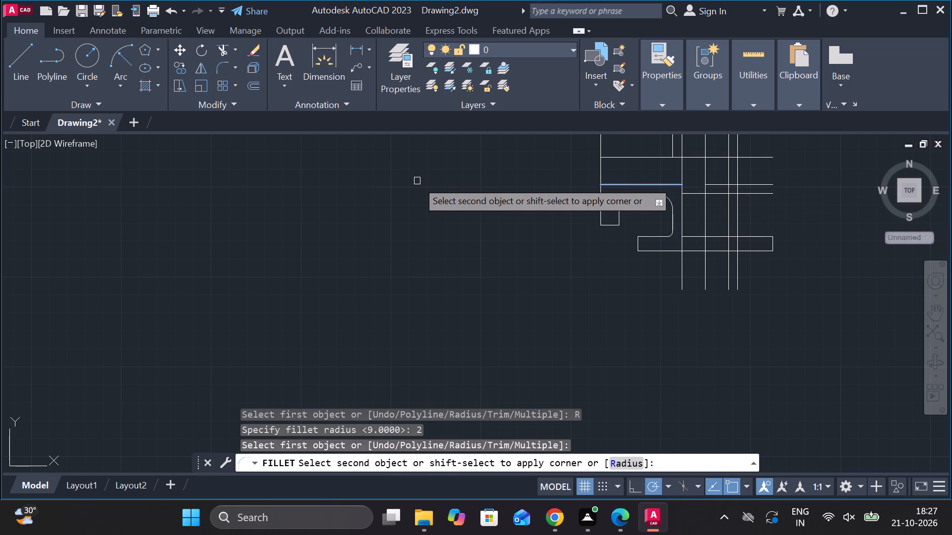
key("Escape")
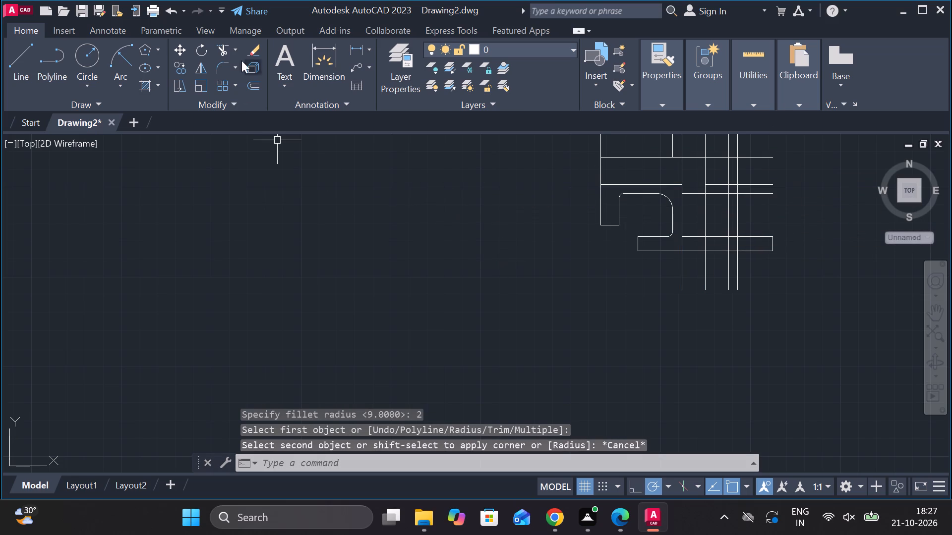
Trim the second central vertical line between the third- and fourth-lowest horizontal lines above the base.
left_click(222, 52)
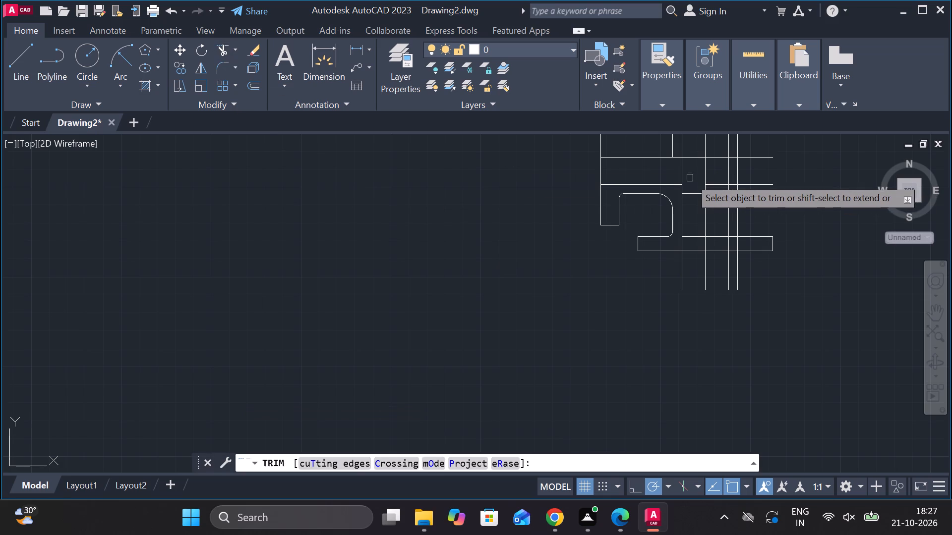
left_click(681, 173)
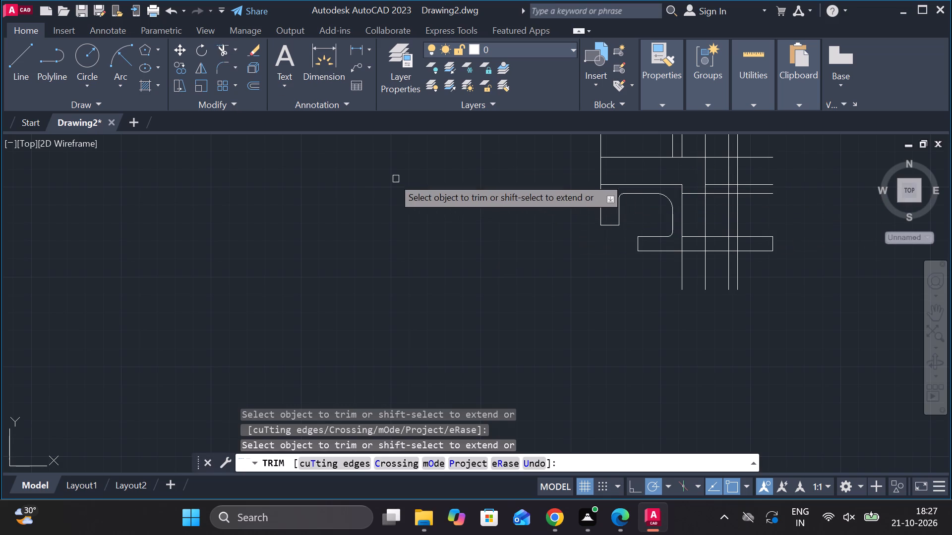
Fillet the outer corner between the third-lowest horizontal line and the second central vertical line with radius 2.
left_click(225, 65)
left_click(674, 187)
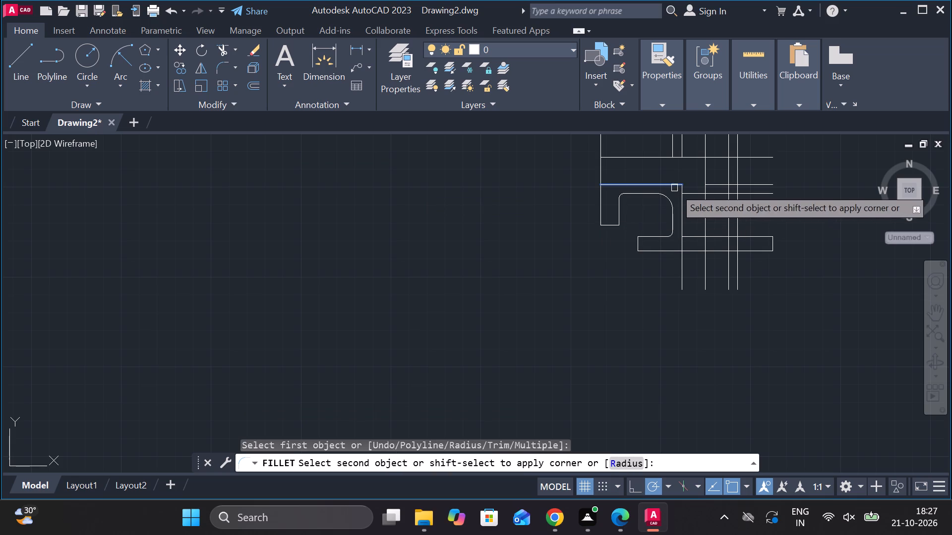
scroll(688, 181, "up", 2)
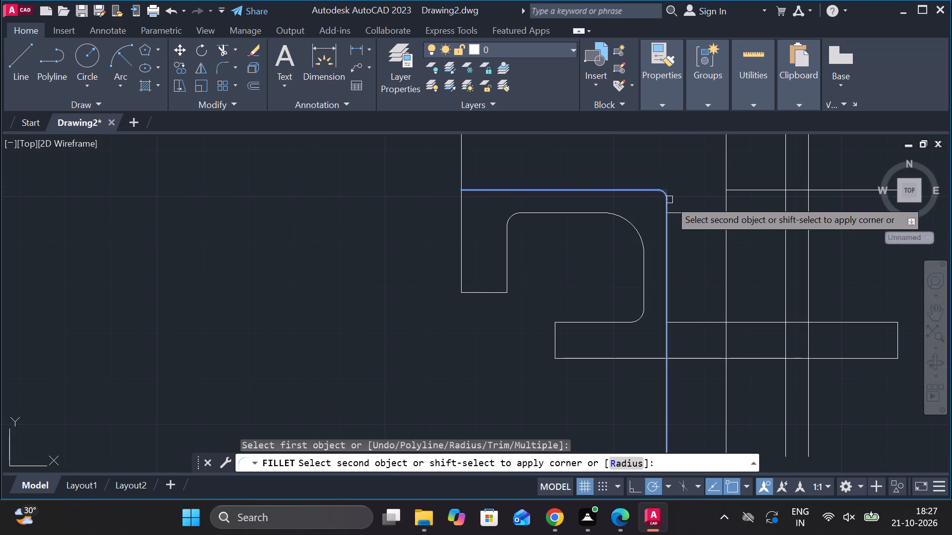
left_click(669, 200)
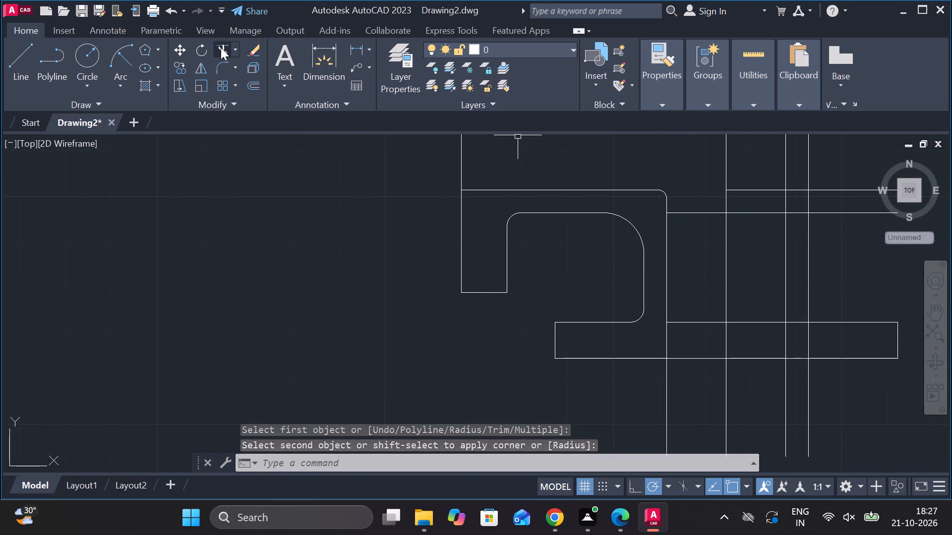
Trim the second central vertical line inside and below the base.
left_click(221, 48)
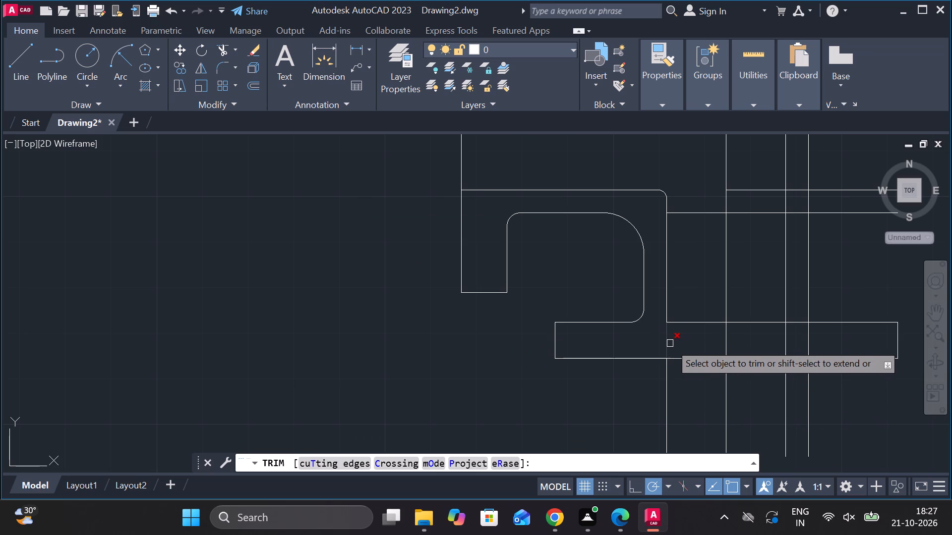
left_click(670, 343)
left_click(665, 377)
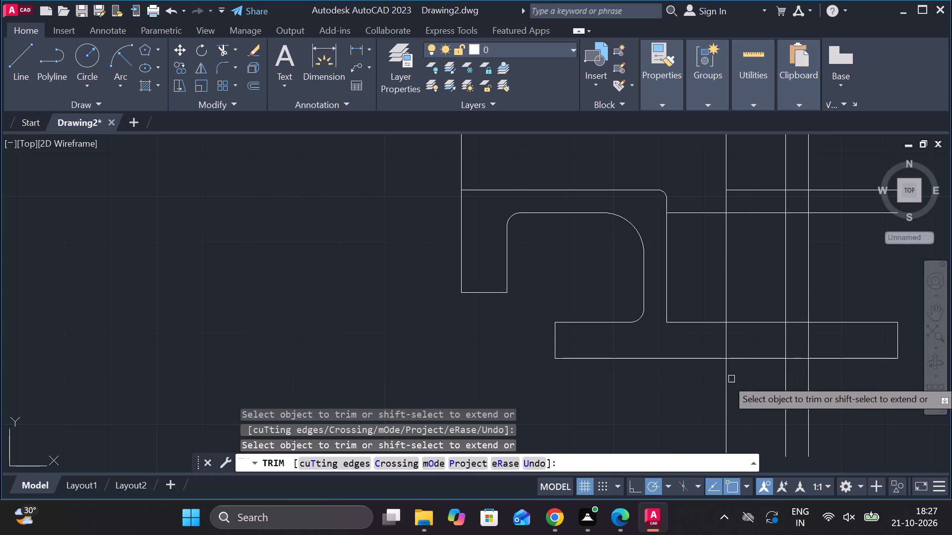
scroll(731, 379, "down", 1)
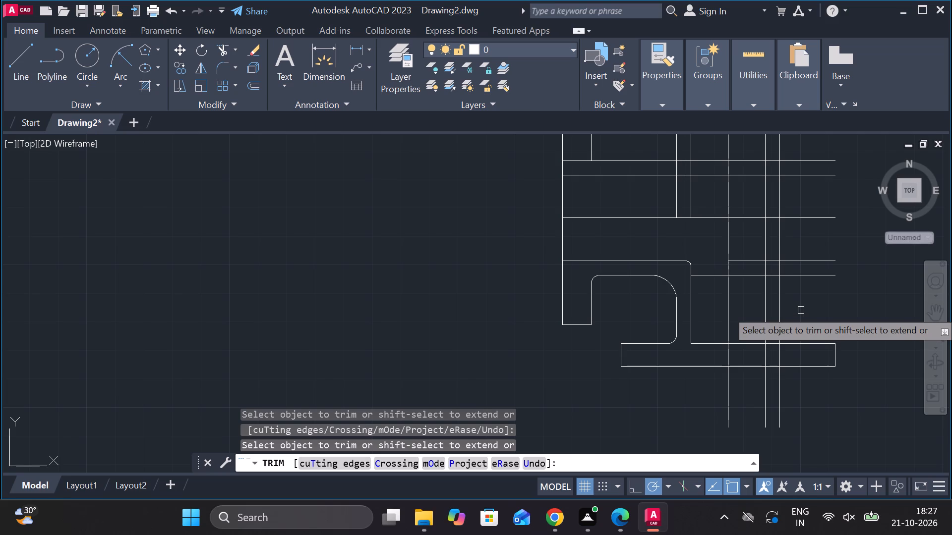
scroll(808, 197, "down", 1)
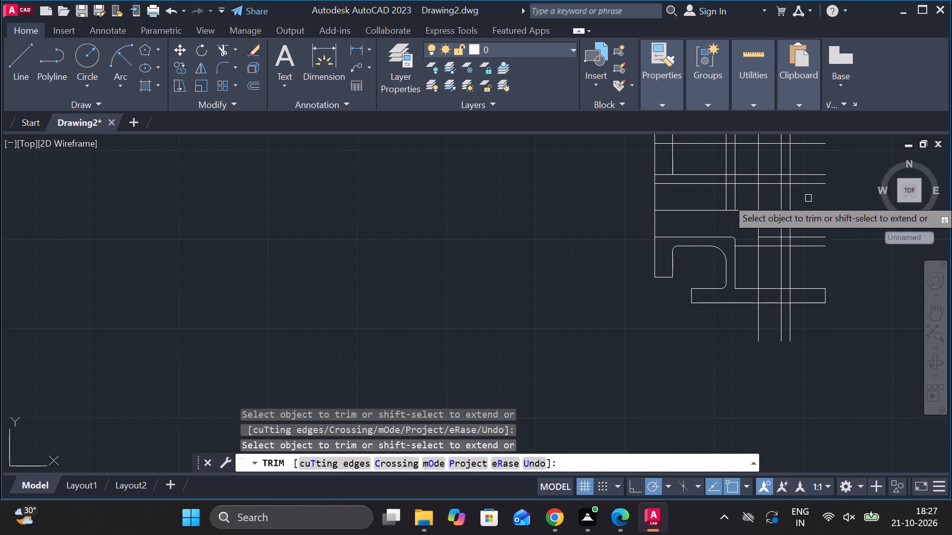
Delete the remaining upper segments of the two central vertical lines above the filleted hook profile.
scroll(349, 282, "down", 2)
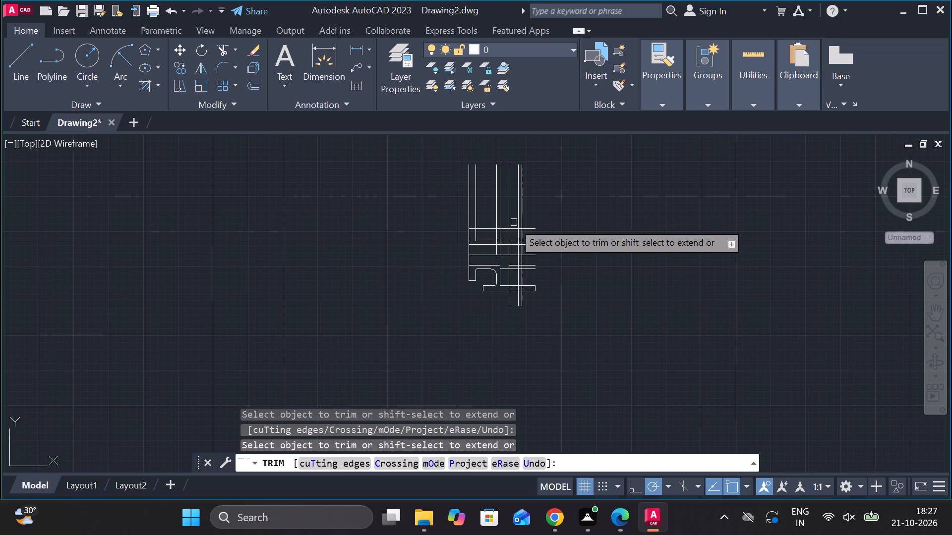
scroll(514, 222, "up", 3)
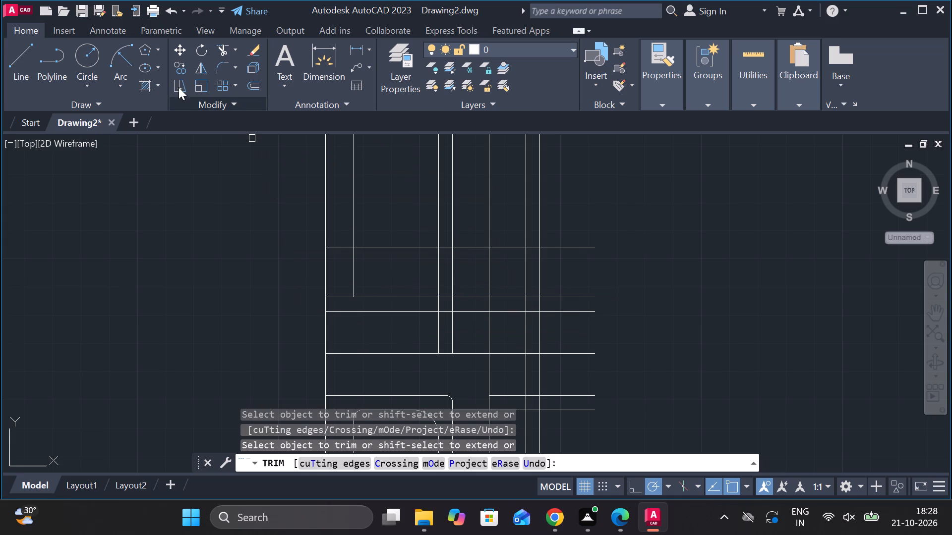
key("Escape")
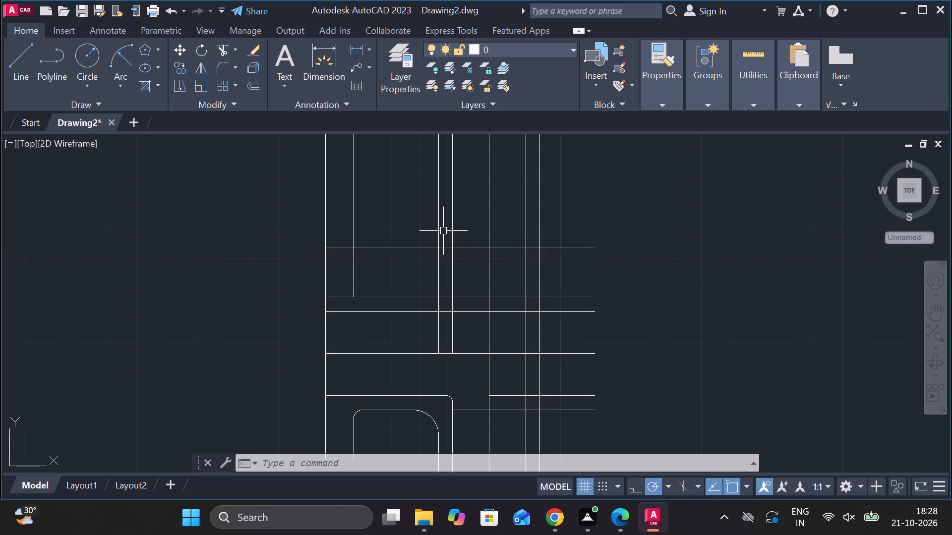
left_click(441, 227)
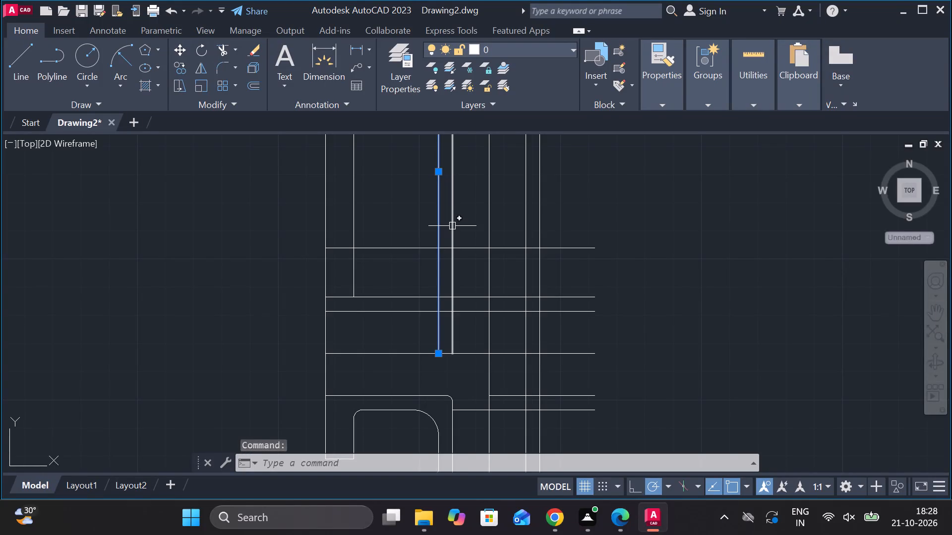
left_click(452, 226)
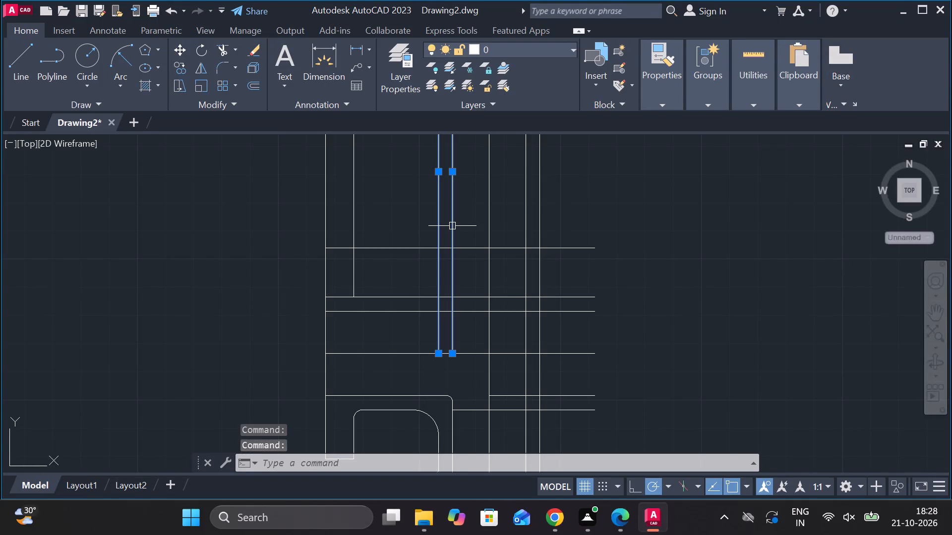
key("Delete")
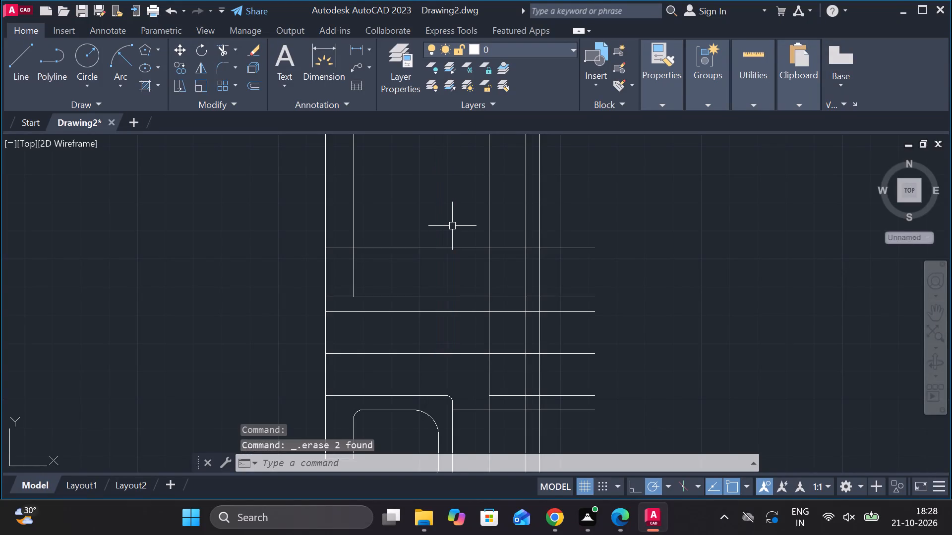
Trim the two closely spaced vertical lines near the base's right end above the second-lowest horizontal line above the base.
scroll(492, 241, "down", 2)
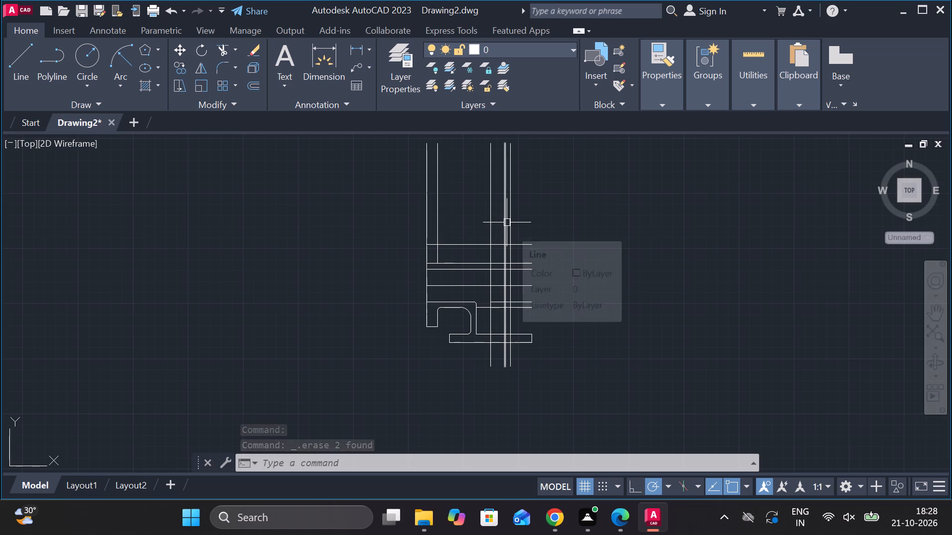
left_click(223, 49)
left_click(502, 191)
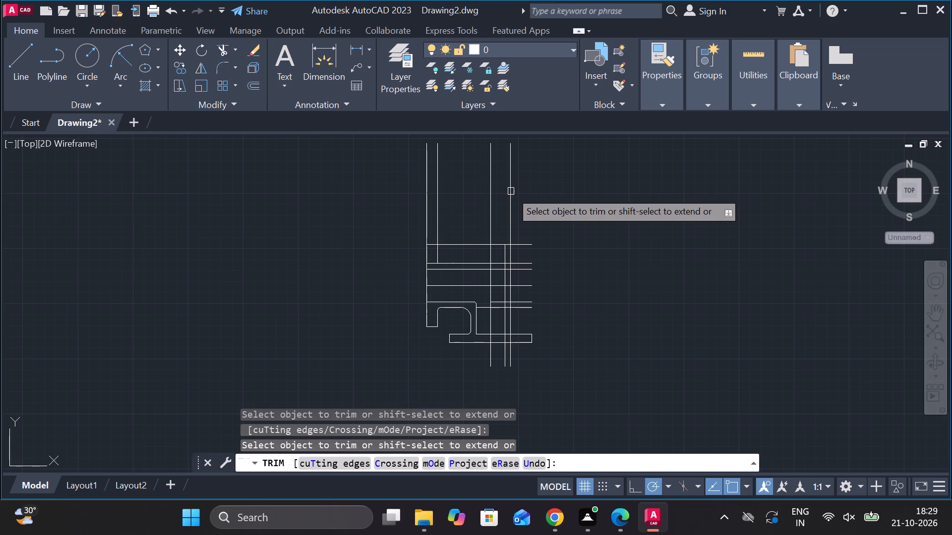
left_click(511, 191)
scroll(504, 225, "up", 2)
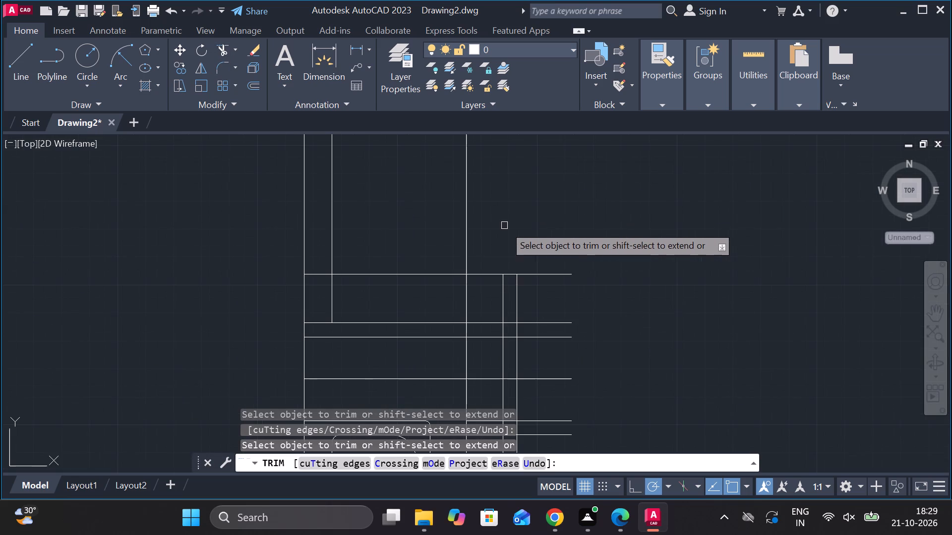
left_click(504, 300)
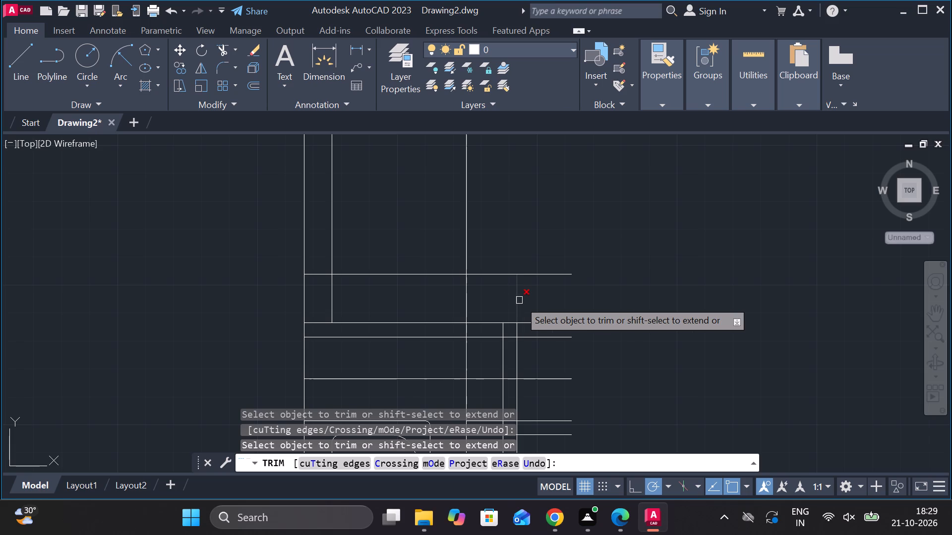
left_click(519, 300)
left_click(502, 330)
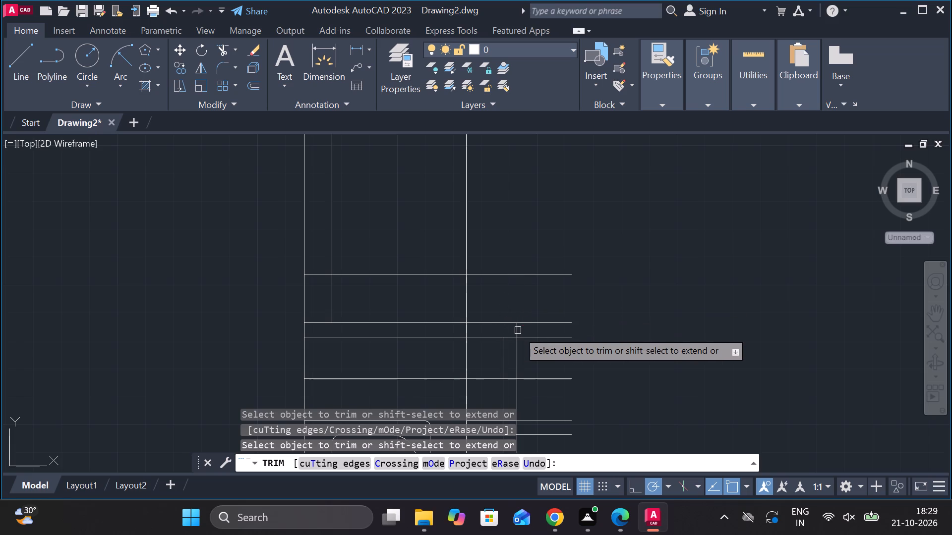
left_click(518, 330)
left_click(505, 351)
left_click(518, 353)
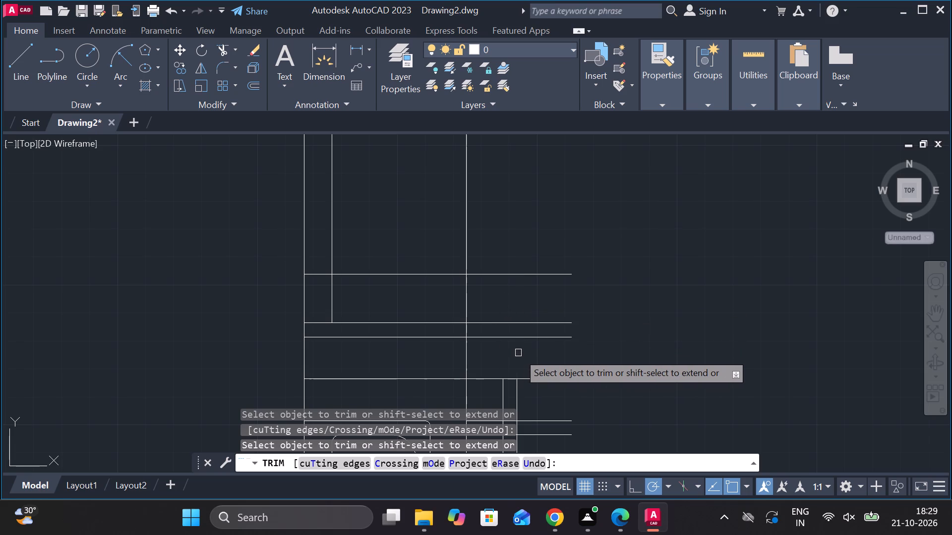
left_click(505, 390)
left_click(518, 392)
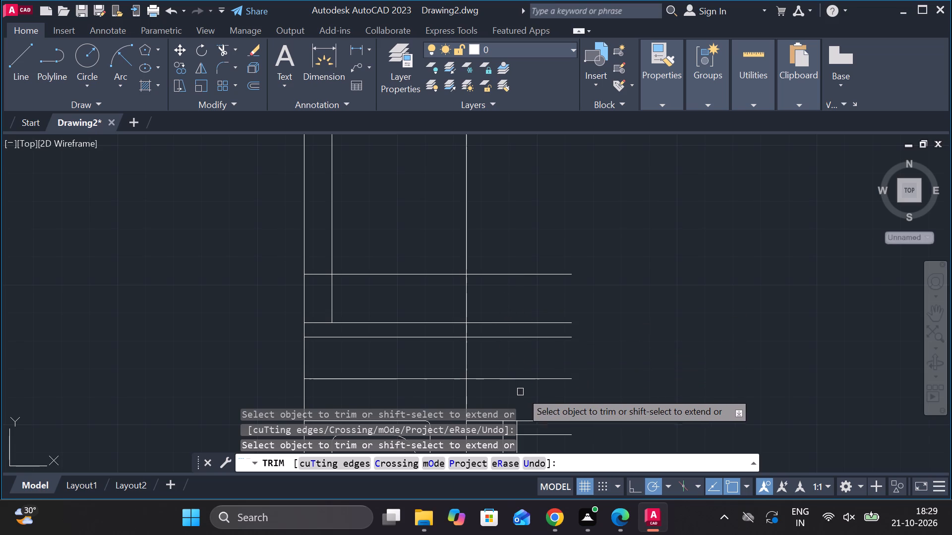
scroll(539, 375, "down", 3)
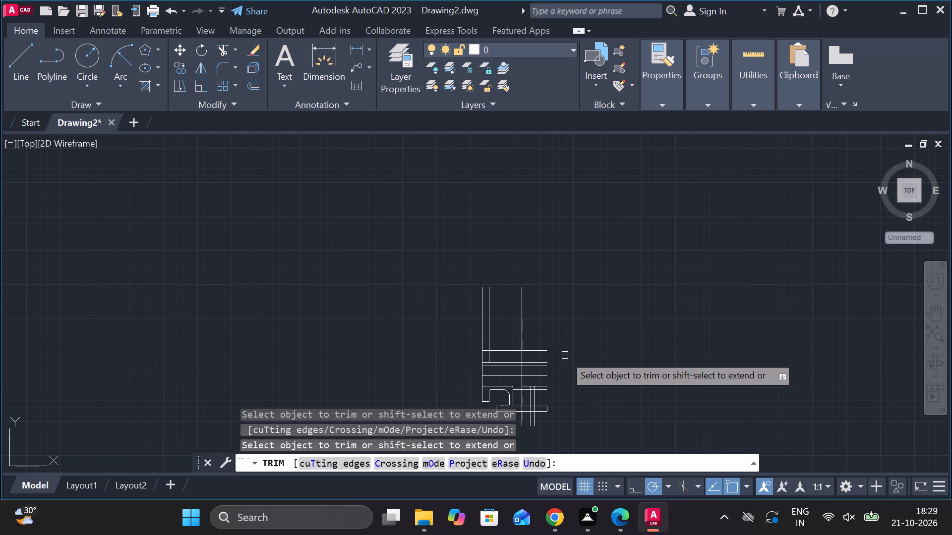
key("Escape")
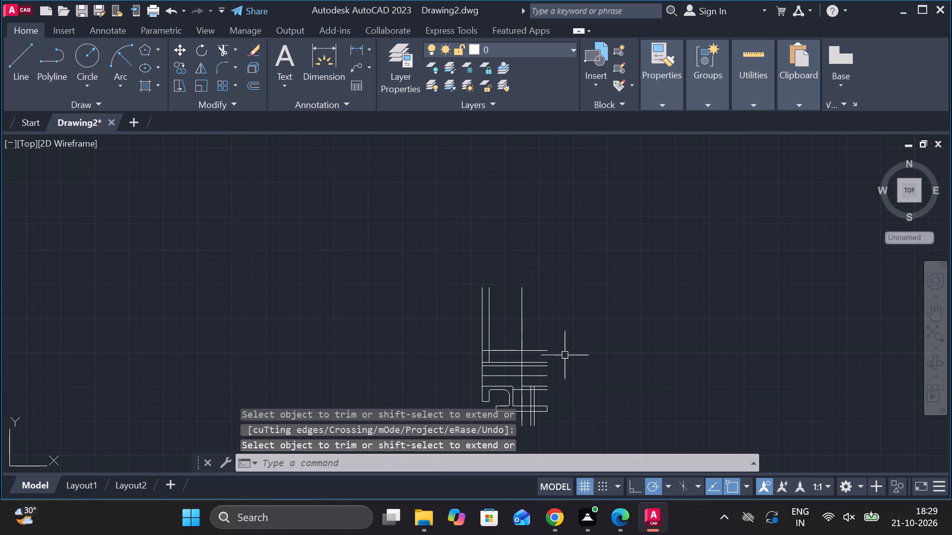
Copy the remaining long vertical line crossing the base 22 to the right, 21 to the left and 21 to the right.
left_click(524, 338)
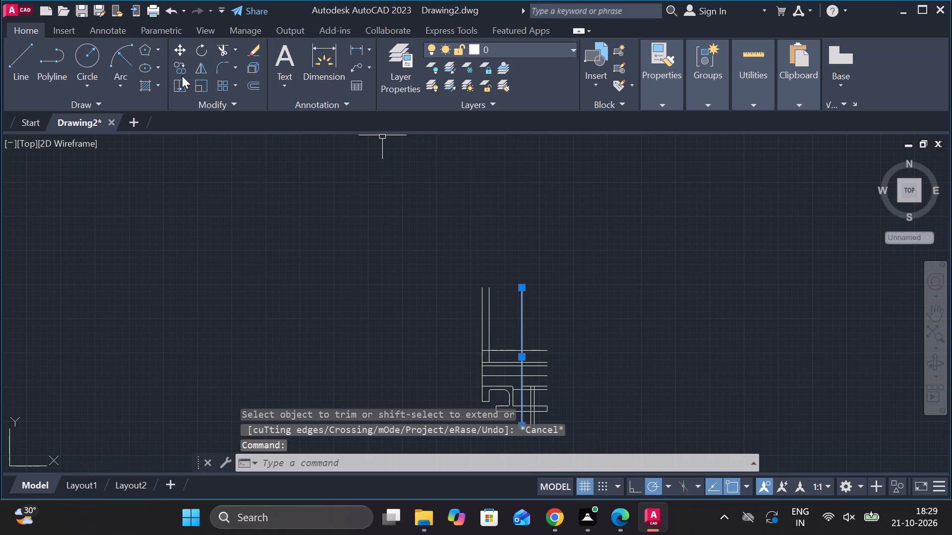
left_click(183, 67)
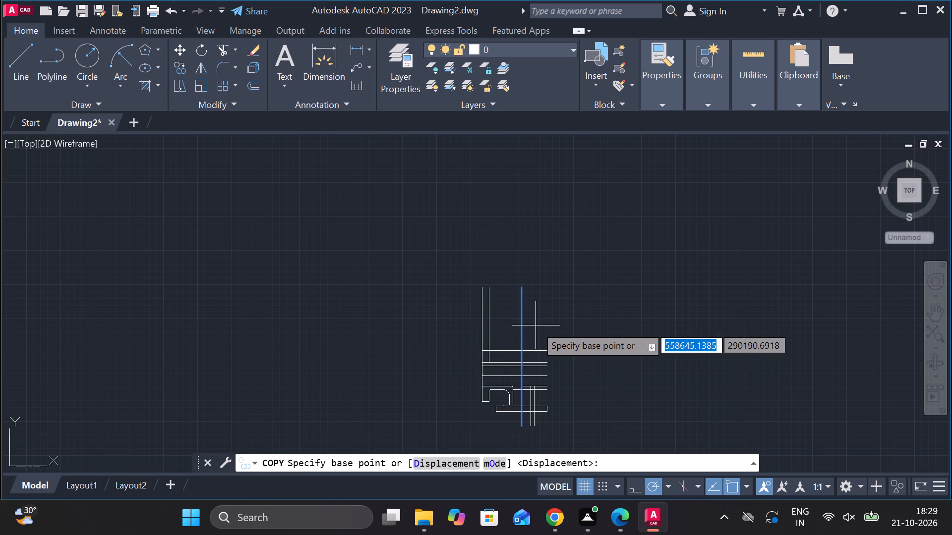
left_click(522, 325)
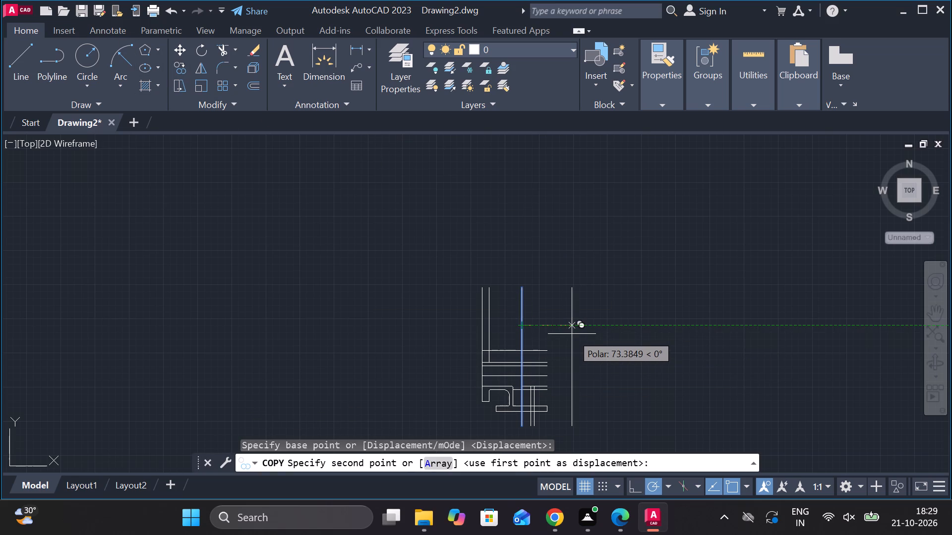
type("22")
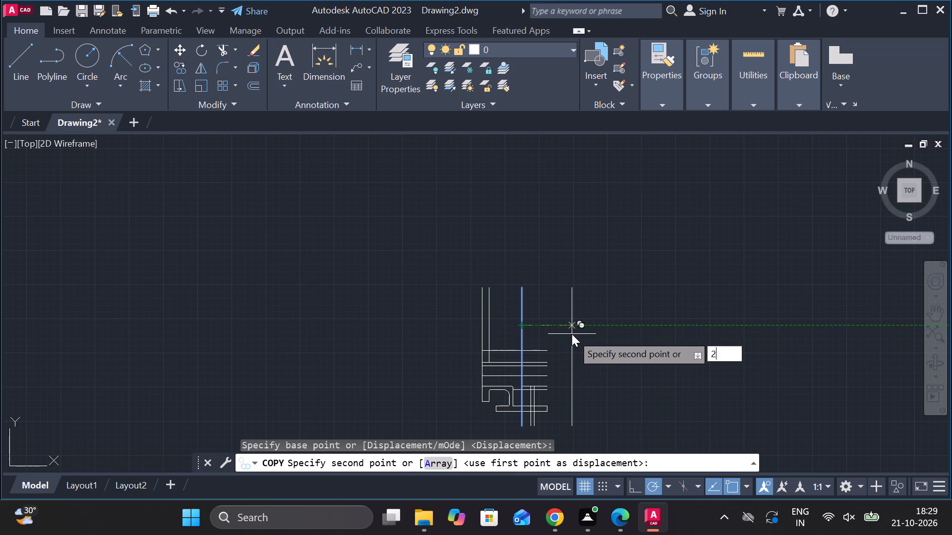
key("Return")
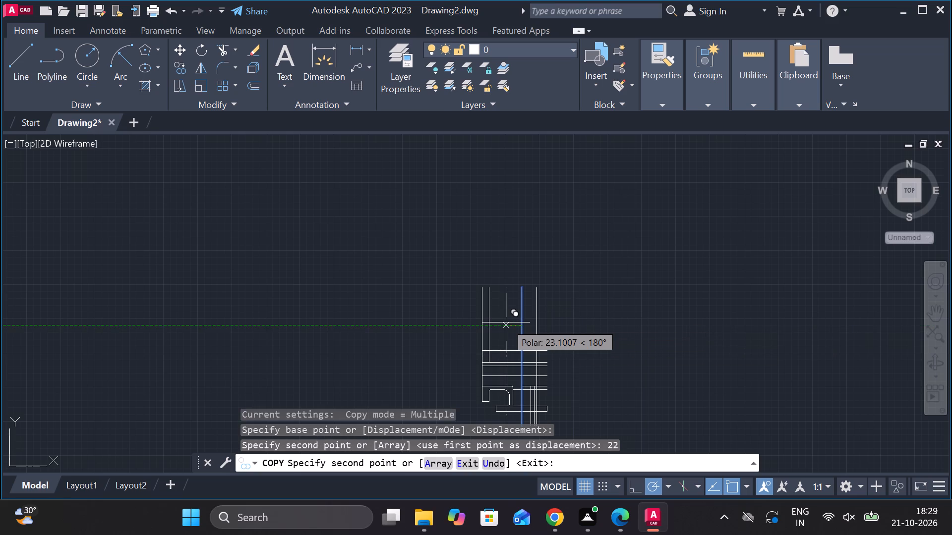
type("22")
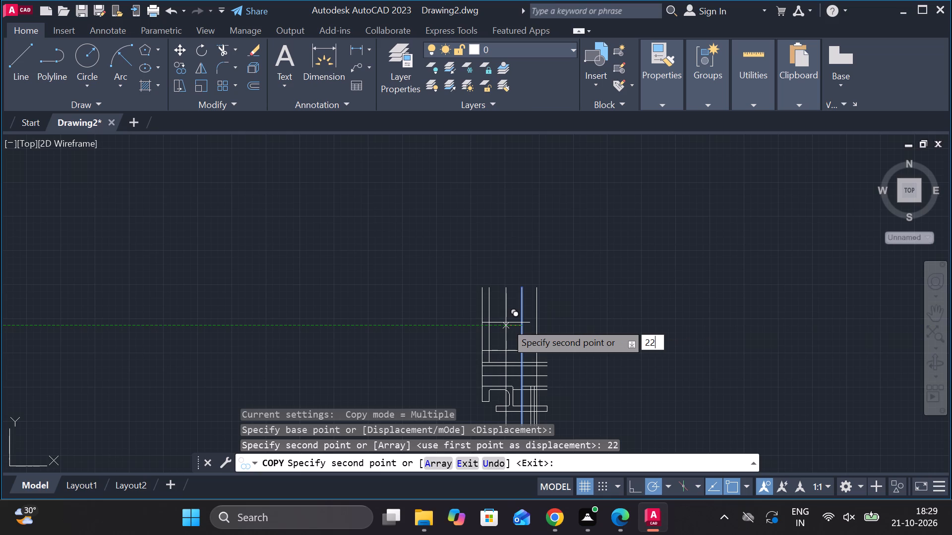
key("Delete")
key("BackSpace")
key("1")
key("Return")
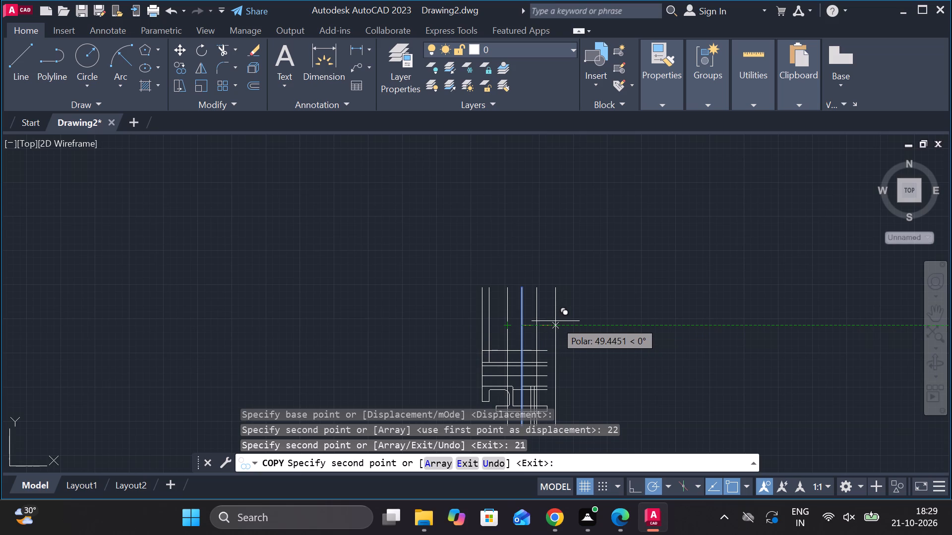
type("21")
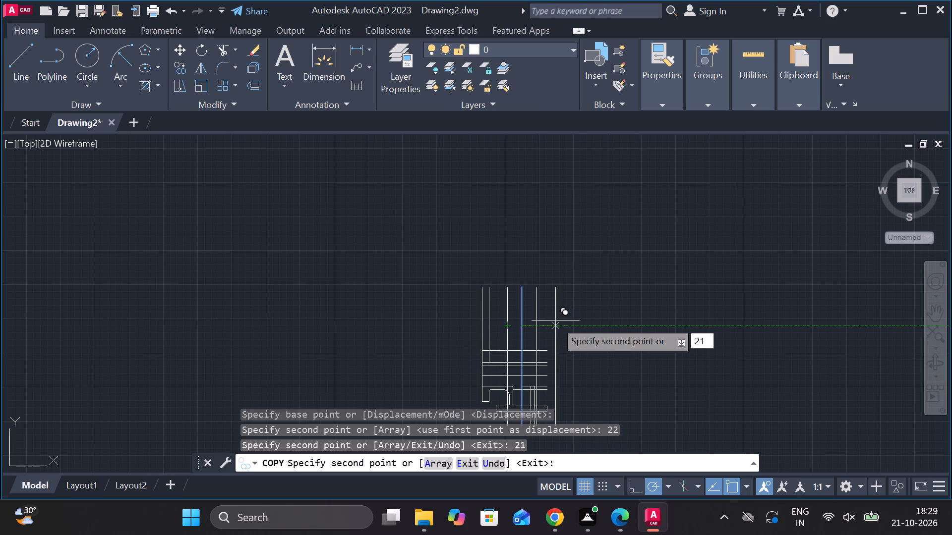
key("Return")
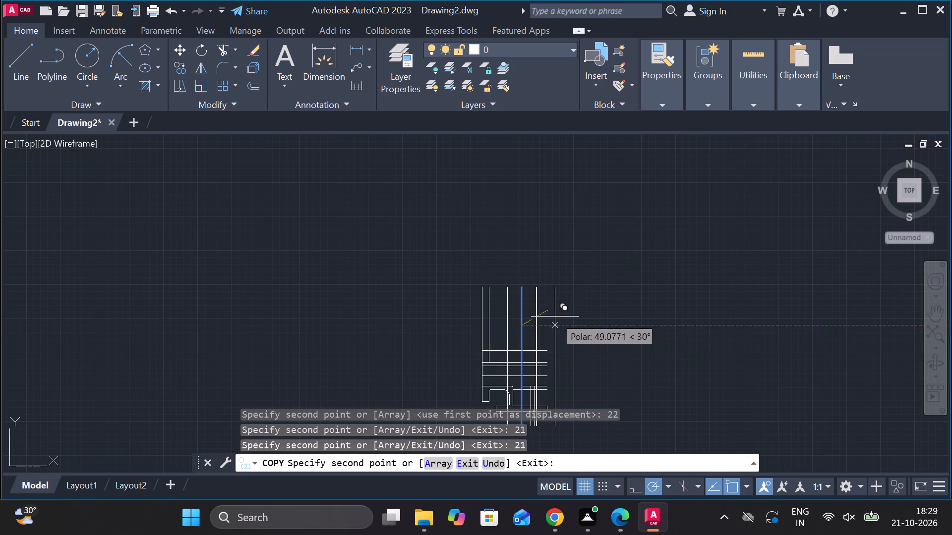
Add copies of the same vertical line at 23 to the right and 23 to the left.
scroll(554, 317, "up", 4)
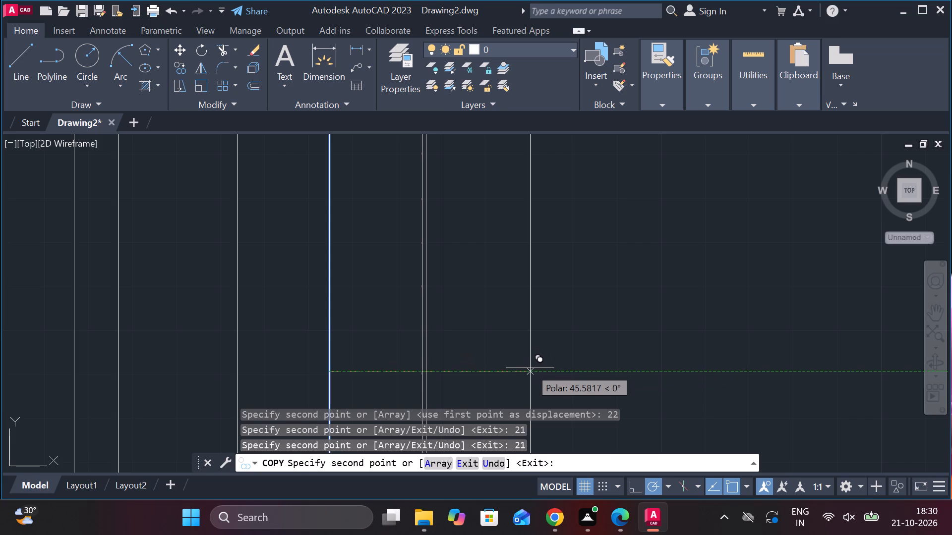
type("23")
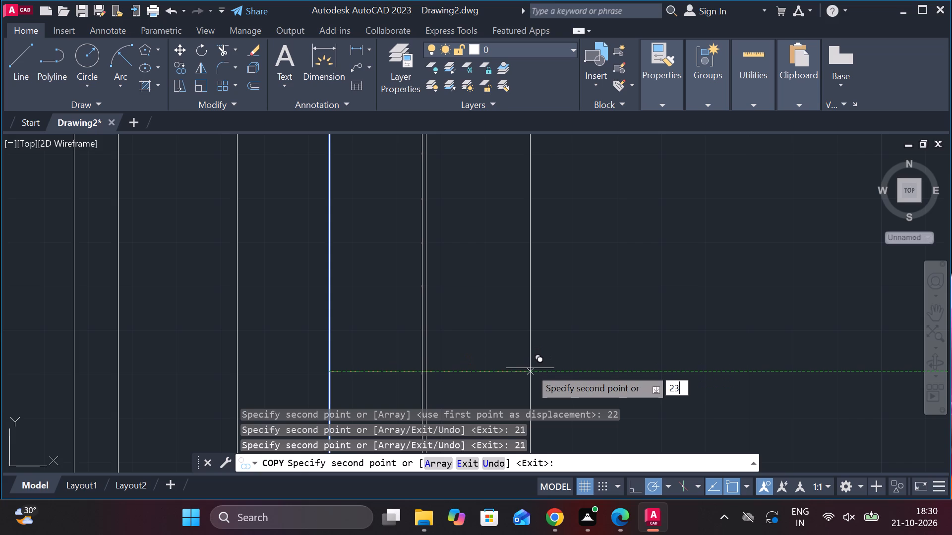
key("Return")
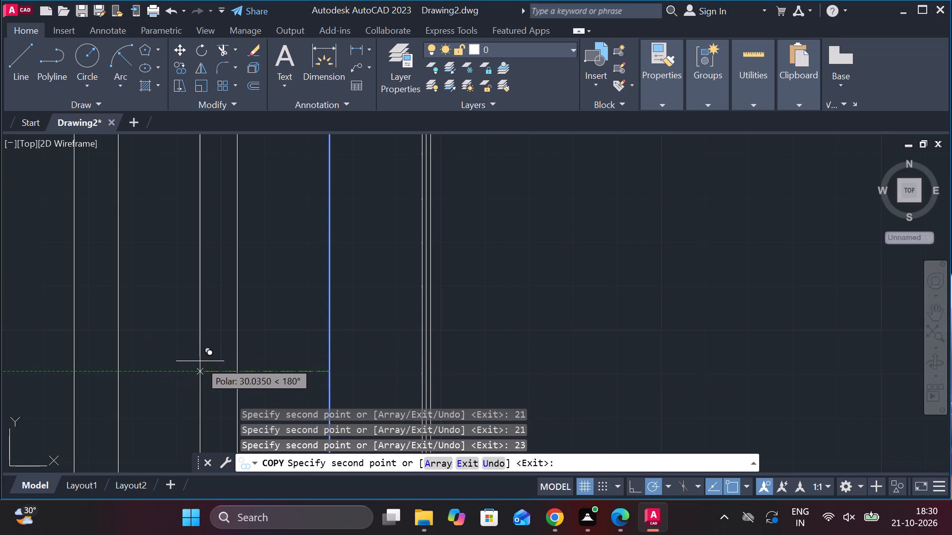
key("2")
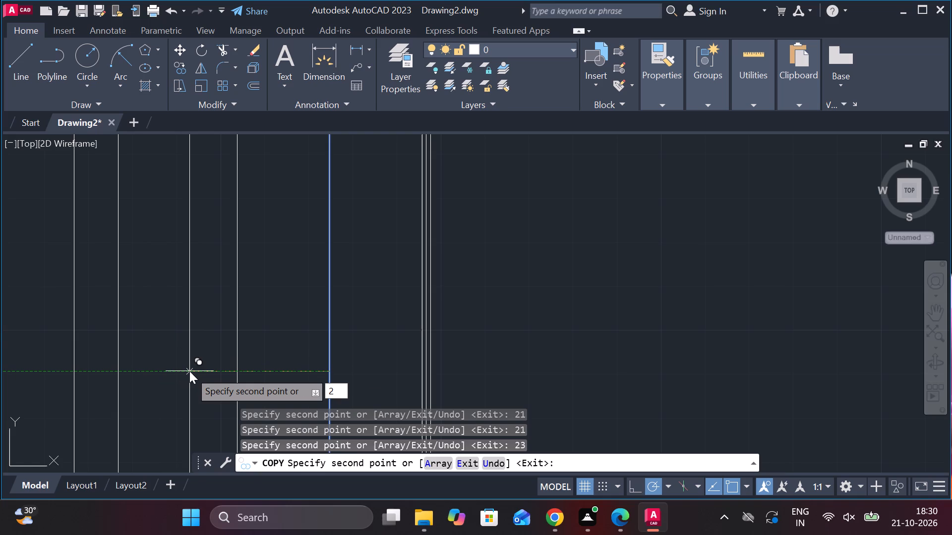
key("3")
key("Return")
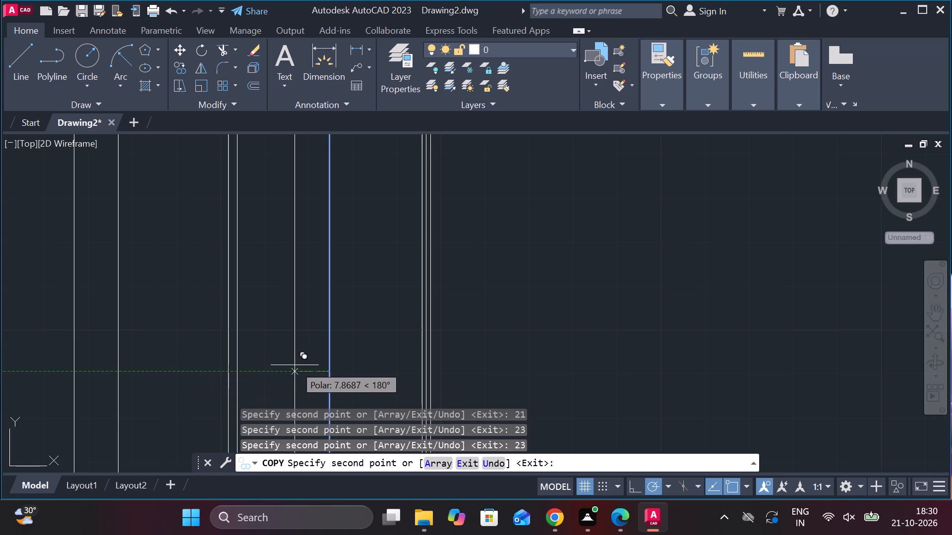
key("Escape")
Delete the middle one of the three closely spaced vertical copies, offset 22 to the right.
scroll(437, 277, "up", 2)
left_click(407, 294)
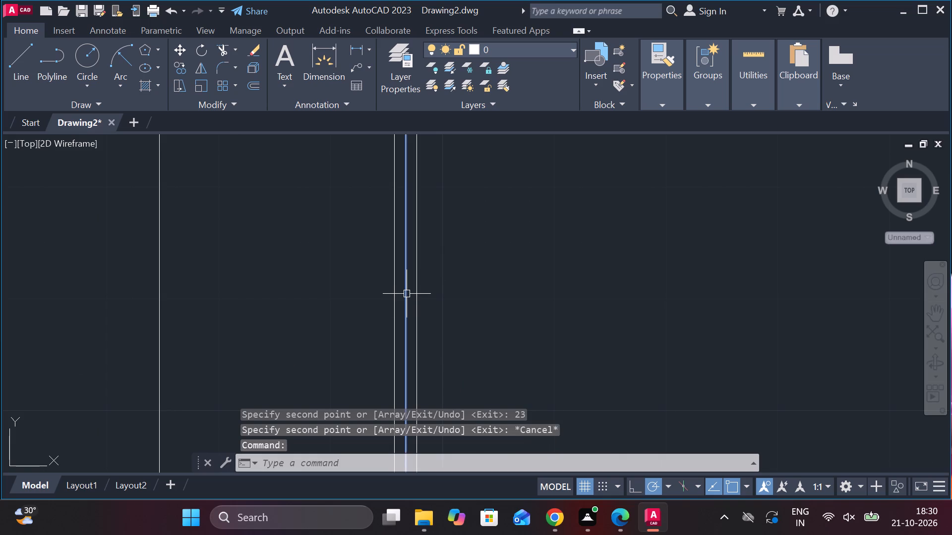
key("Delete")
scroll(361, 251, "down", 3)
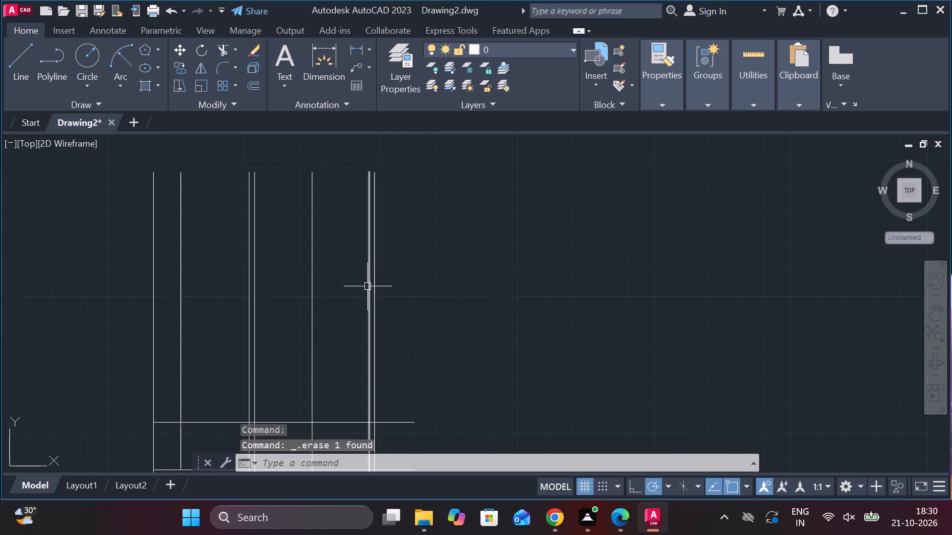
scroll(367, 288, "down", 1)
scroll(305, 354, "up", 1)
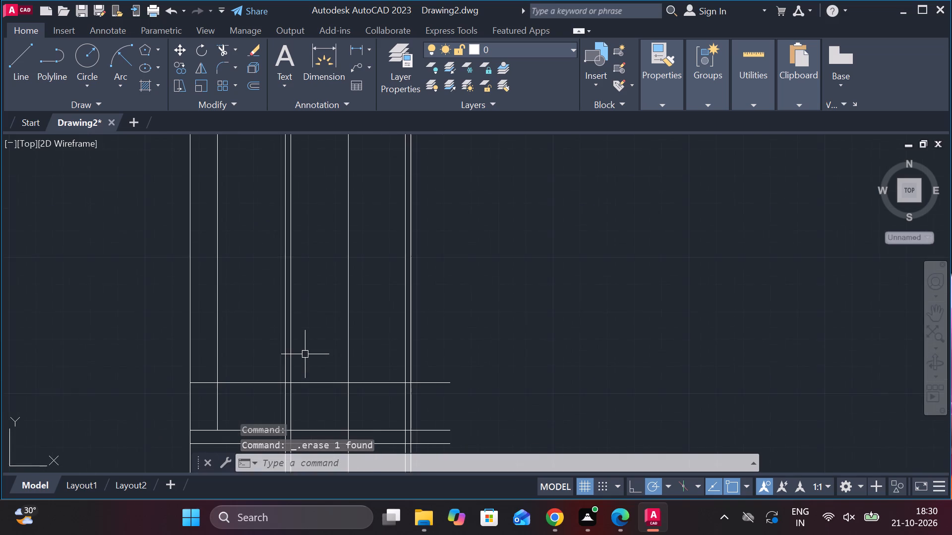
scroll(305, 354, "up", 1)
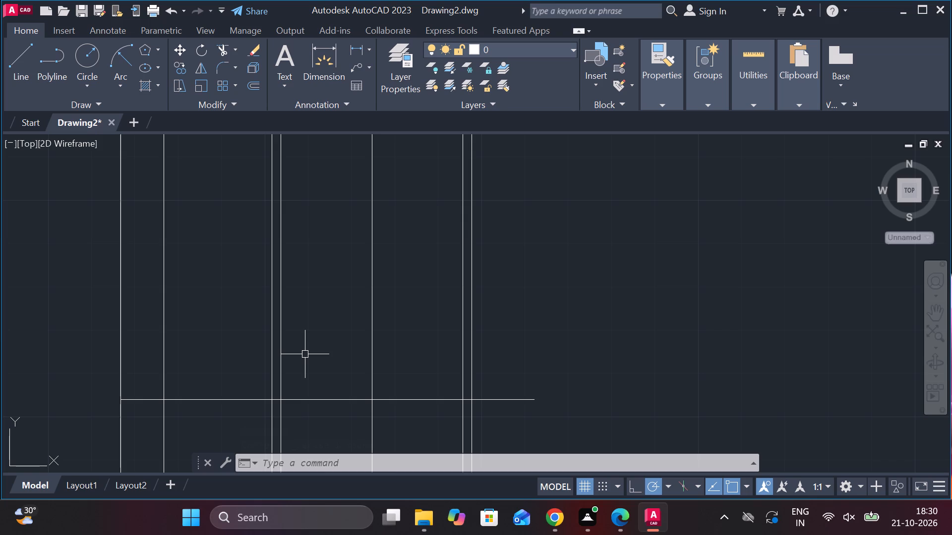
Examine the layout of the vertical and horizontal construction lines around and above the base.
scroll(284, 380, "down", 2)
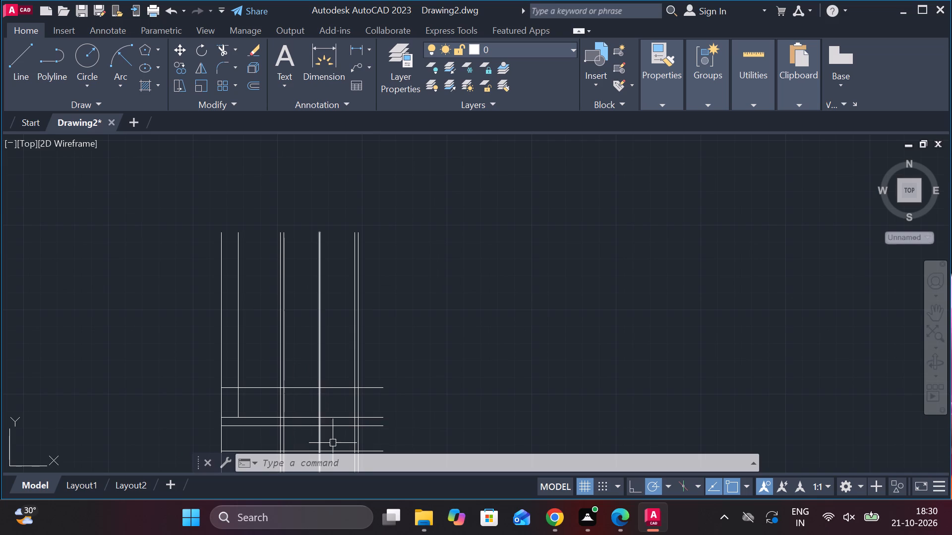
scroll(359, 432, "down", 2)
scroll(359, 432, "up", 2)
scroll(359, 432, "down", 1)
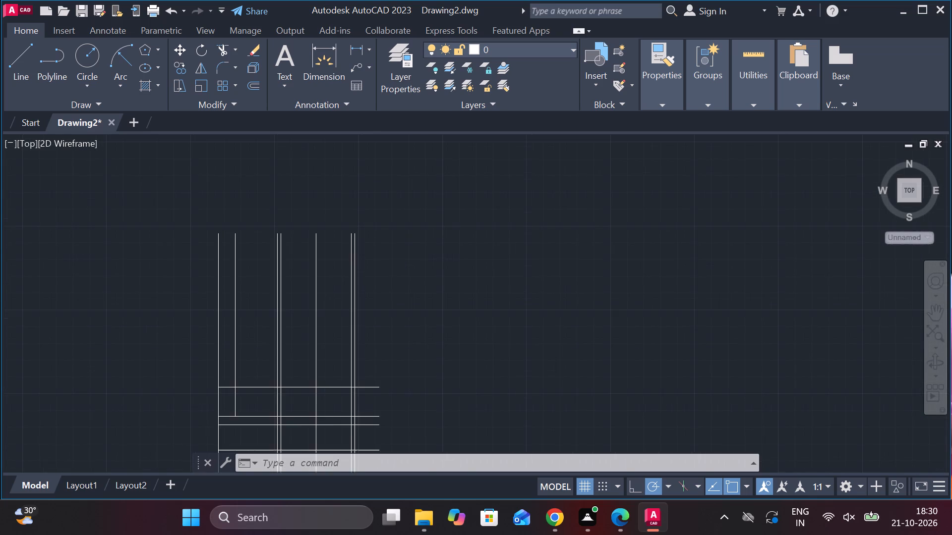
scroll(359, 432, "down", 1)
scroll(386, 449, "up", 2)
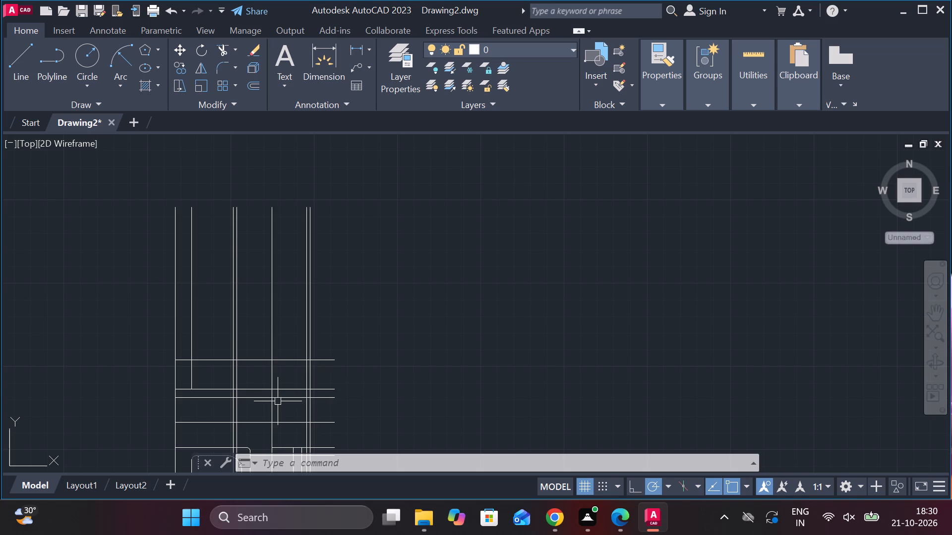
scroll(275, 406, "up", 3)
scroll(322, 386, "down", 1)
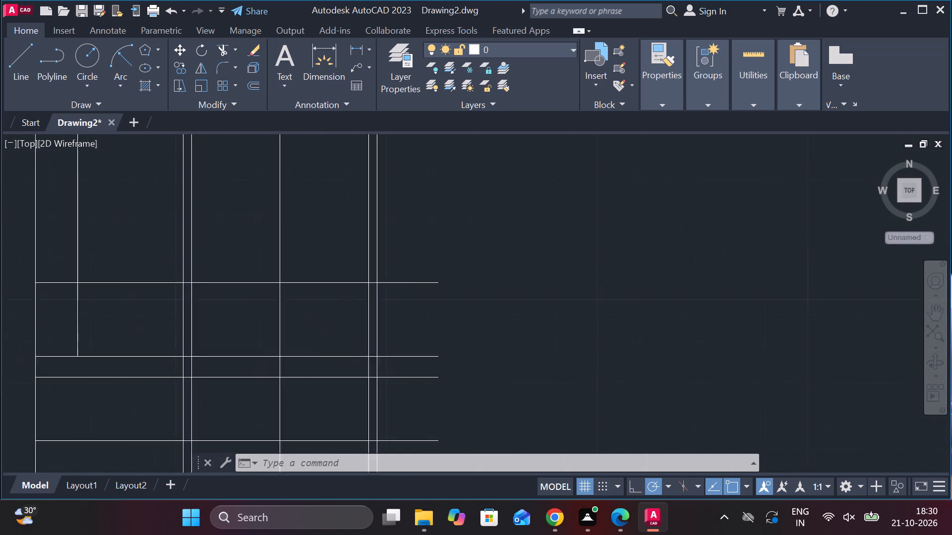
scroll(322, 386, "down", 2)
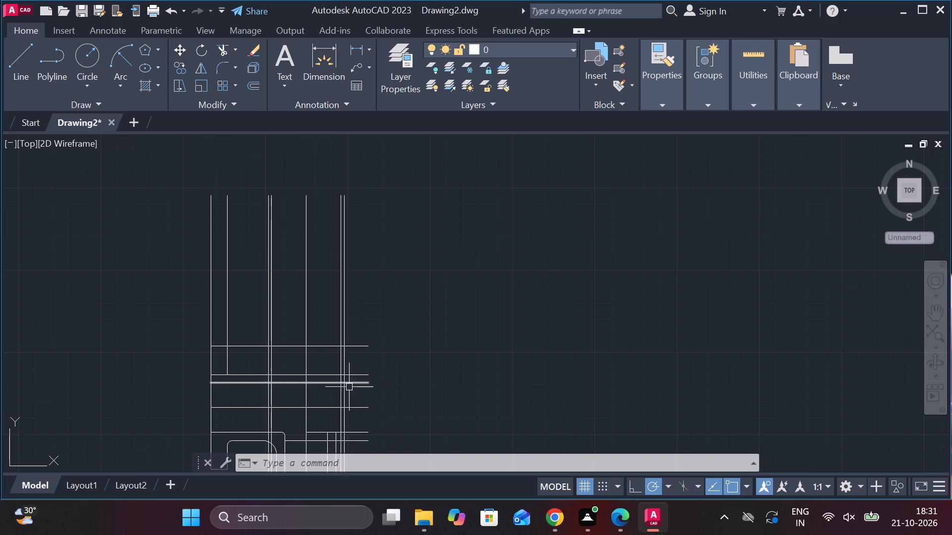
scroll(317, 403, "down", 2)
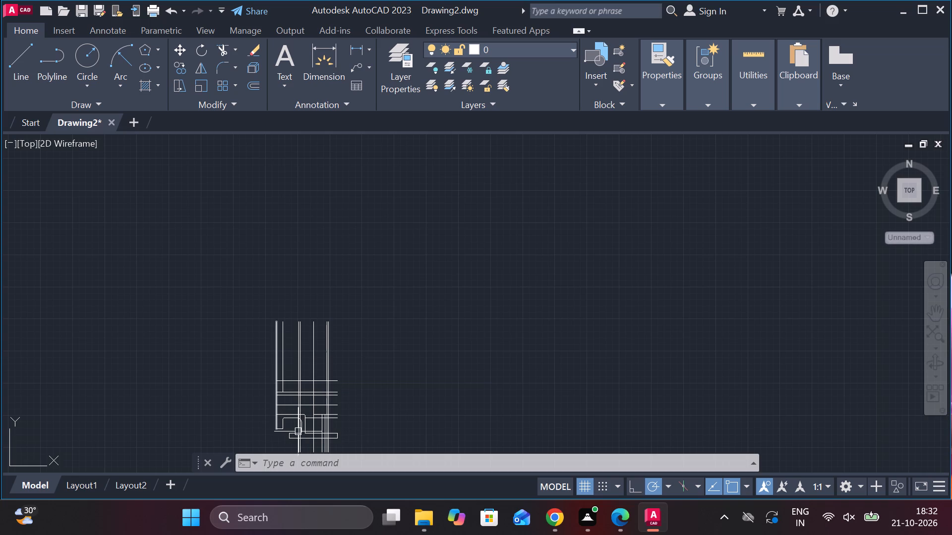
scroll(298, 431, "up", 2)
scroll(393, 381, "down", 2)
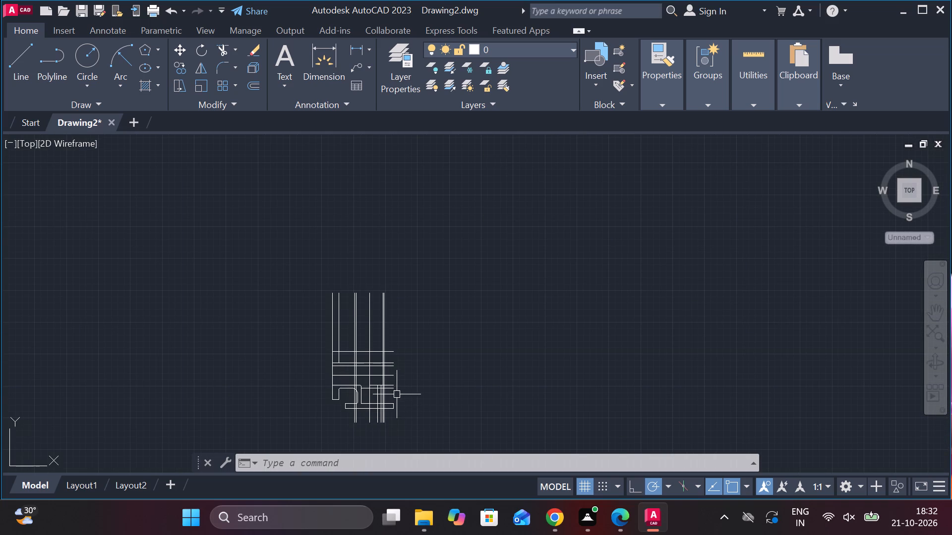
Draw a vertical line about 106 long upward from the base's upper right corner.
scroll(397, 404, "up", 2)
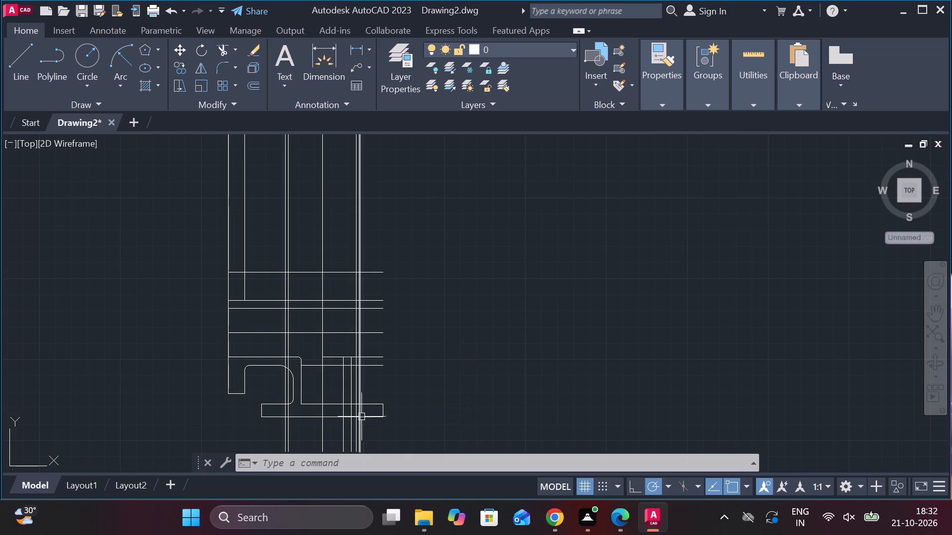
left_click(25, 74)
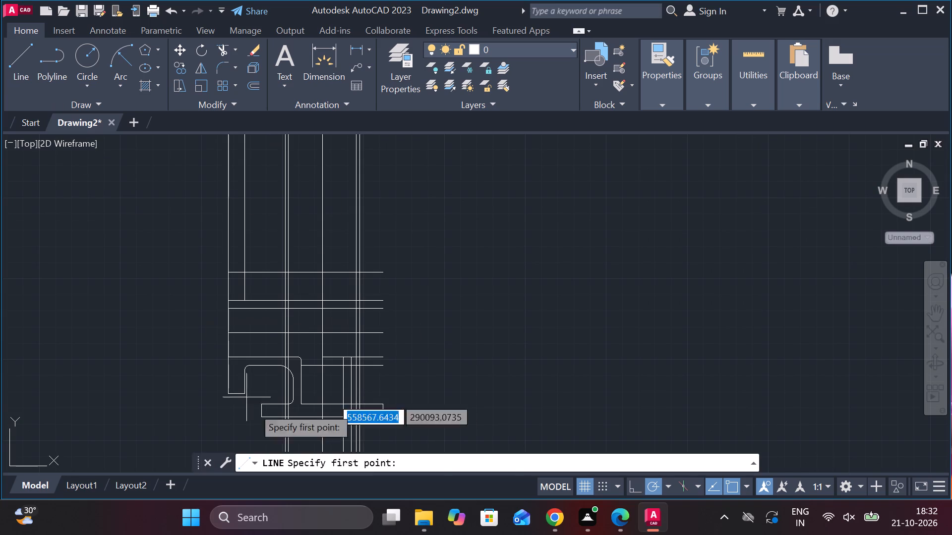
left_click(386, 401)
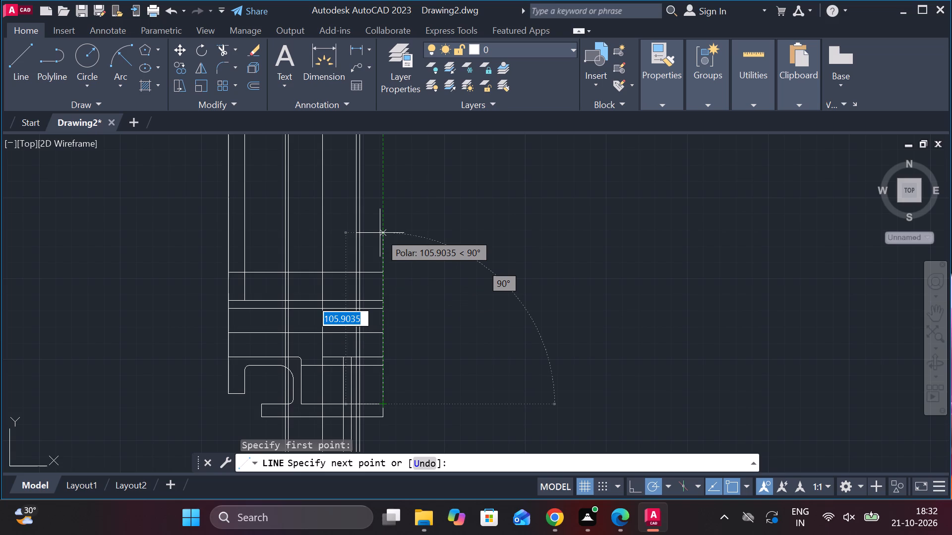
left_click(380, 233)
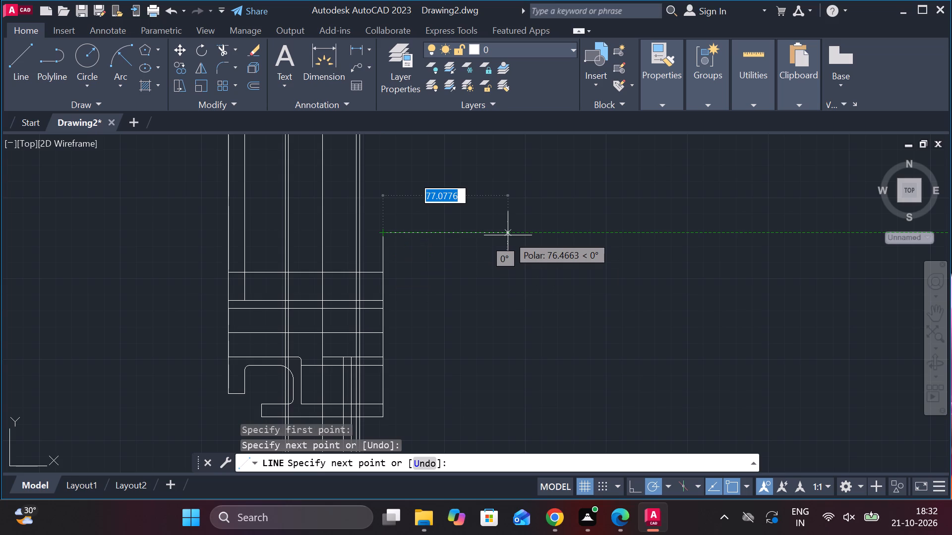
key("Escape")
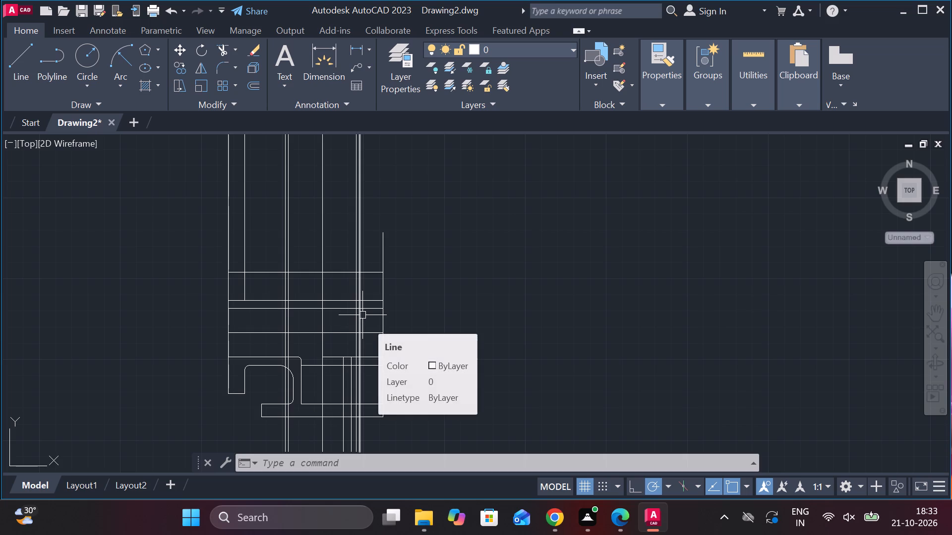
Copy the long vertical line lying 21 to the right of the central vertical line a further 5 to the right.
scroll(369, 316, "up", 2)
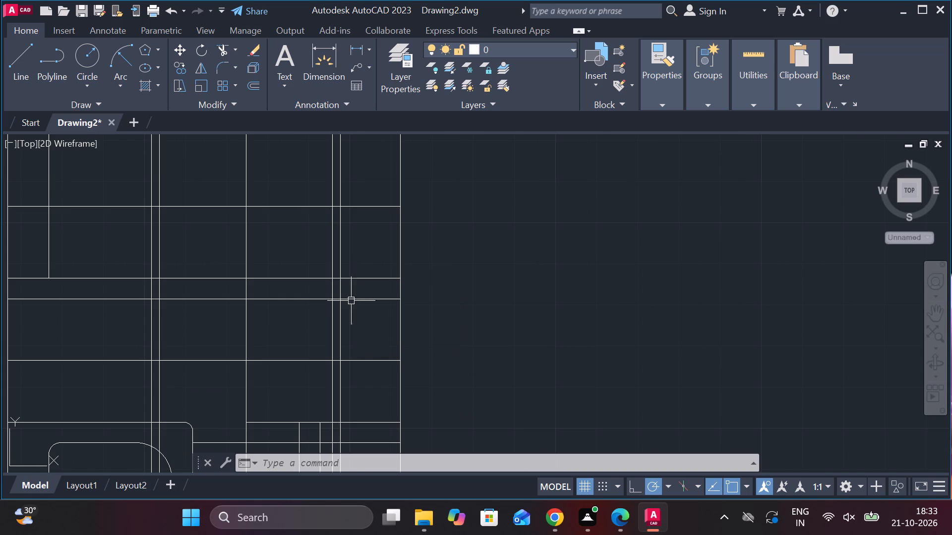
scroll(339, 257, "down", 2)
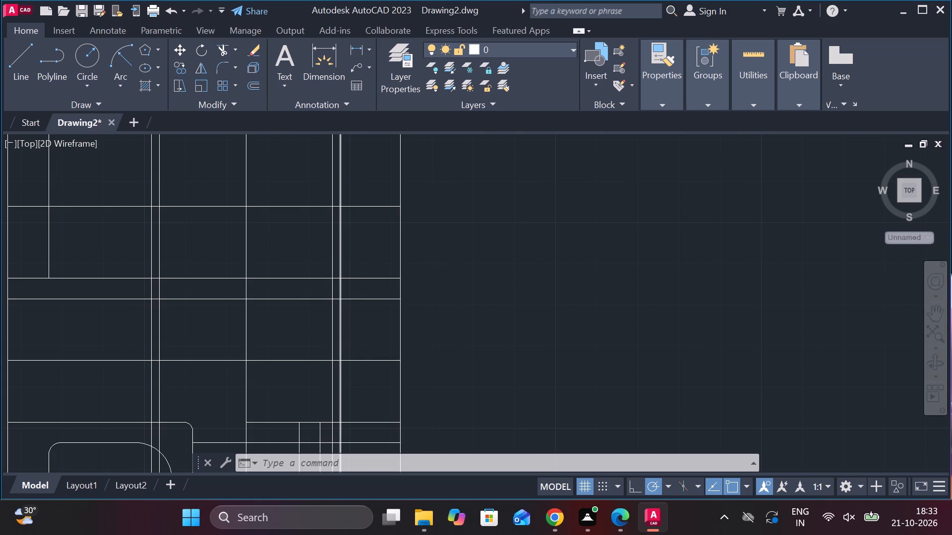
scroll(326, 307, "up", 2)
left_click(352, 265)
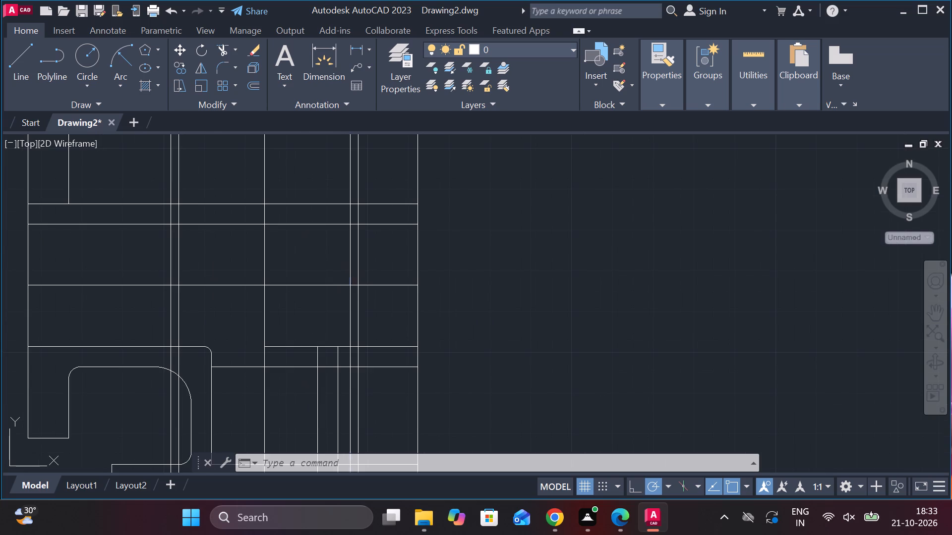
left_click(180, 70)
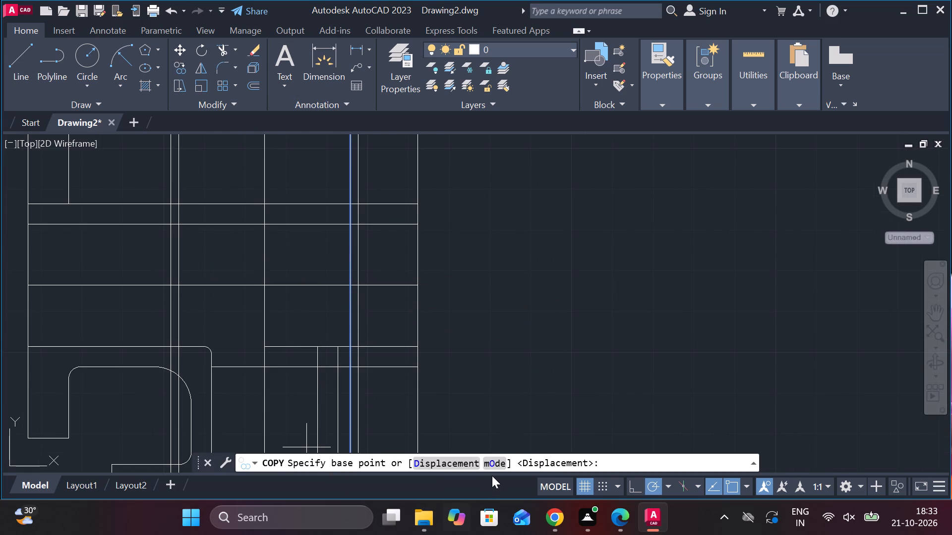
left_click(351, 247)
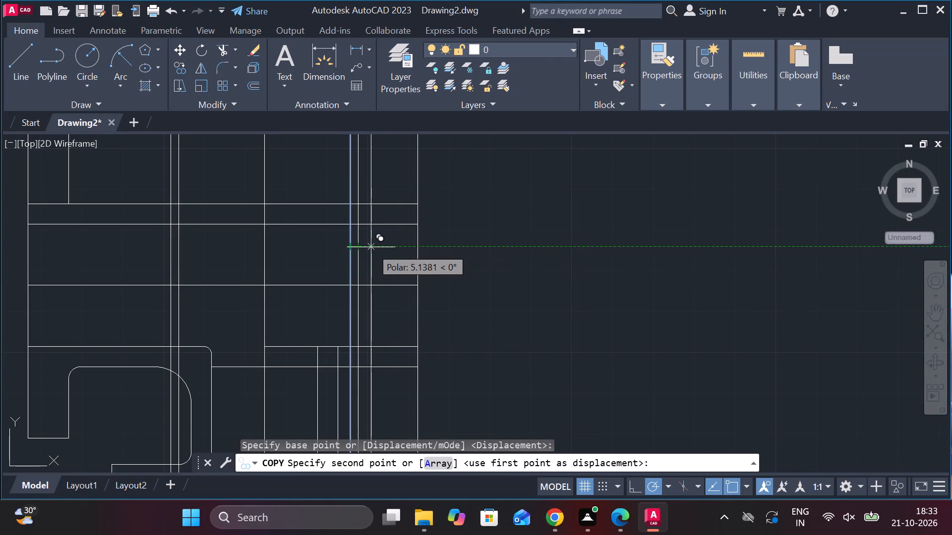
key("5")
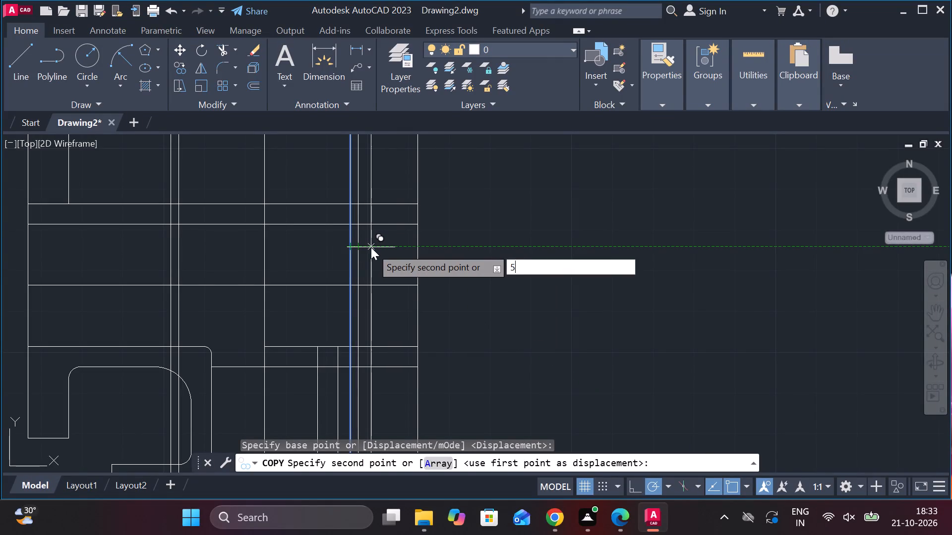
key("Return")
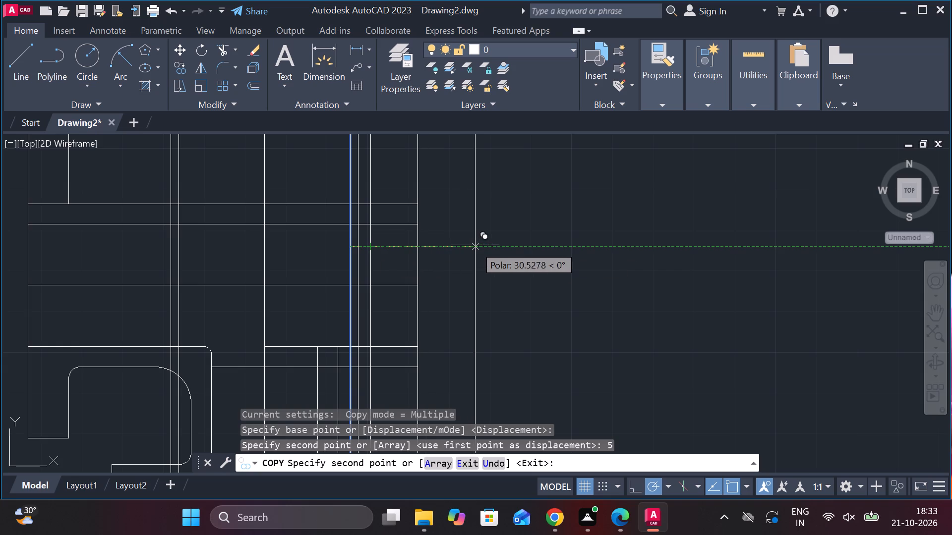
key("Escape")
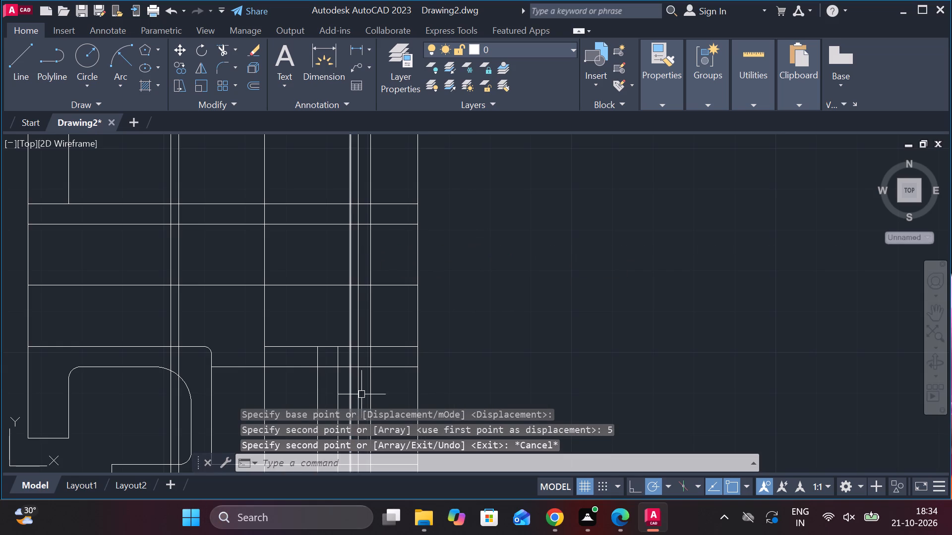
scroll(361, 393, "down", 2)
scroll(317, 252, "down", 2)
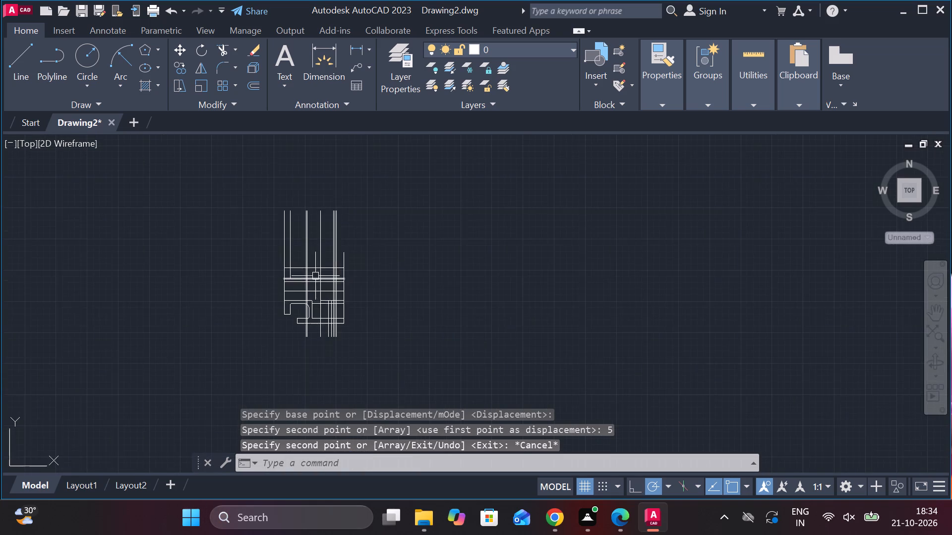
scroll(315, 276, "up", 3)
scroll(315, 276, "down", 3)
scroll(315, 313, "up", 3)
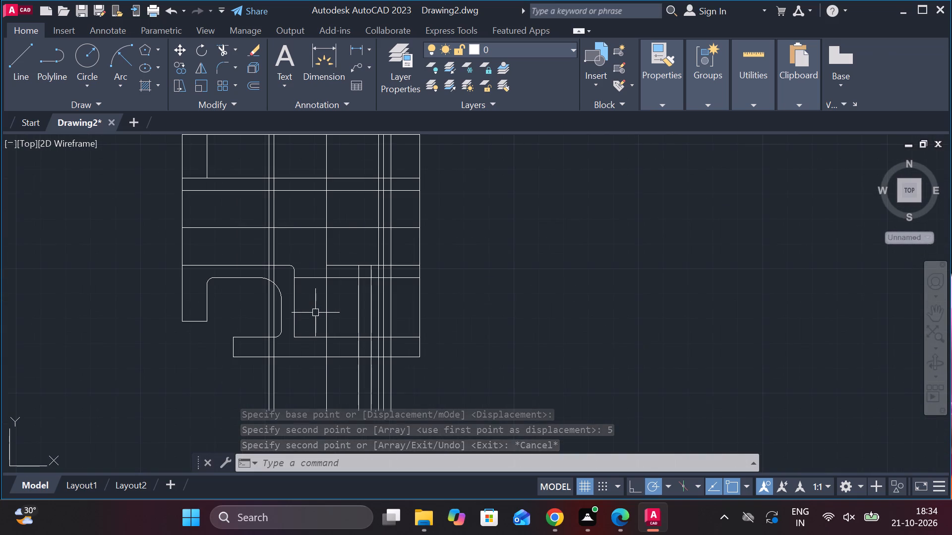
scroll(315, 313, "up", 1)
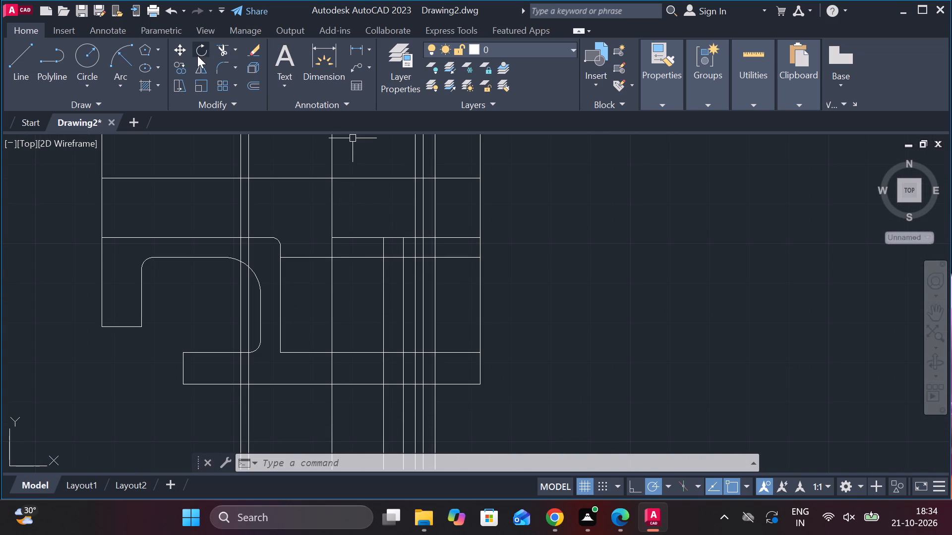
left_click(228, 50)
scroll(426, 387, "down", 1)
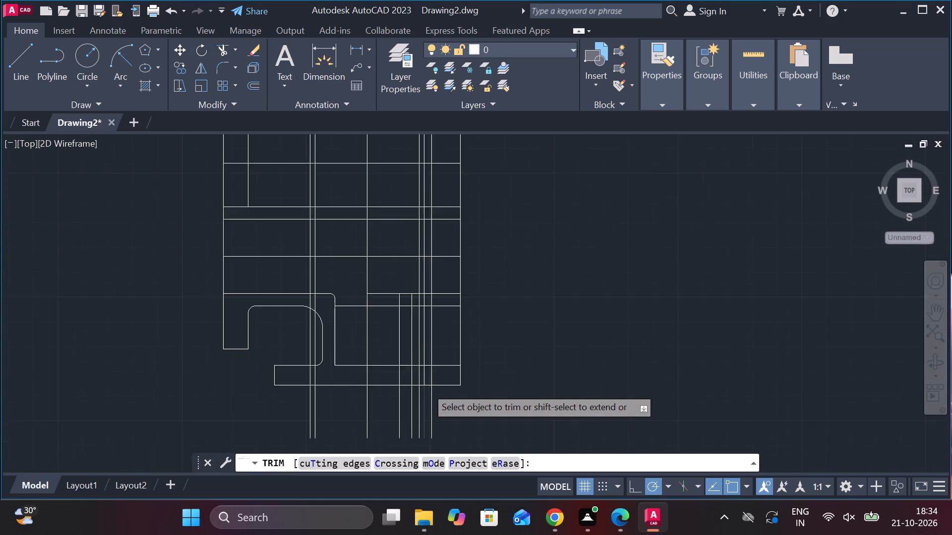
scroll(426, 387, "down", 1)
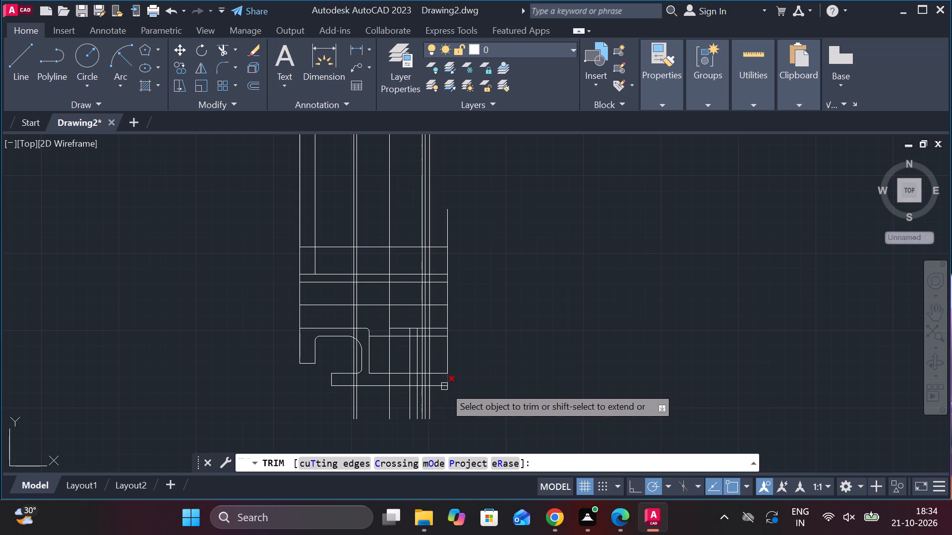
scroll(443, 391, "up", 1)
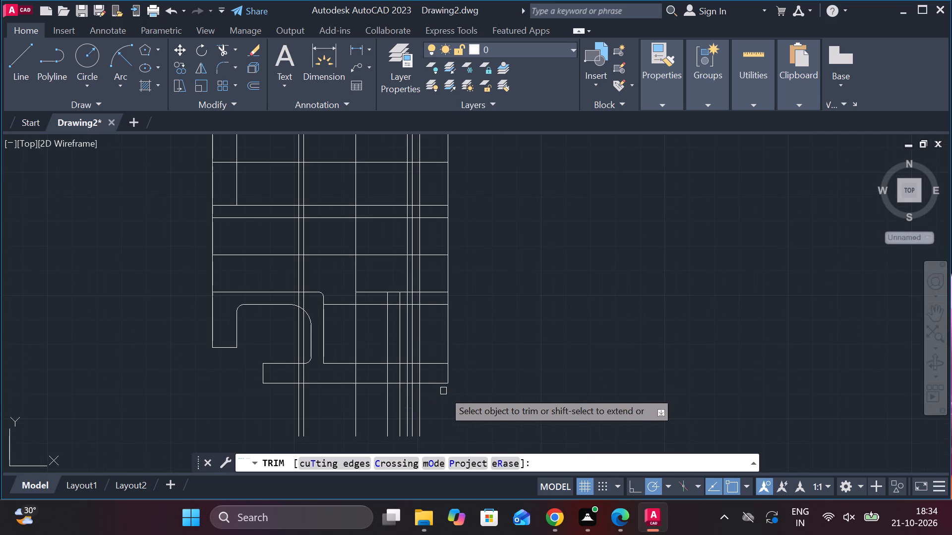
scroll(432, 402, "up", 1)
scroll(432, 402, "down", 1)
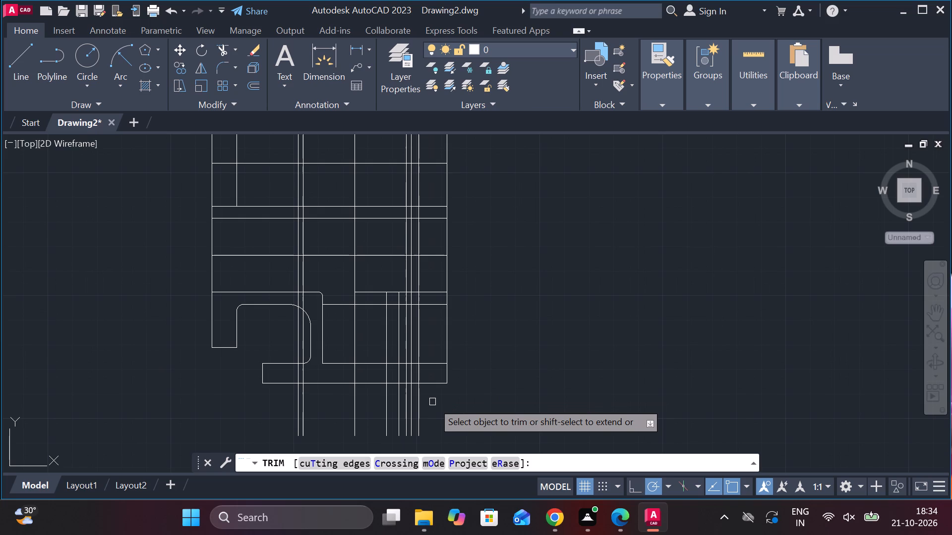
Measure the horizontal distance along the base's top edge from the central long vertical line to the first vertical line on its right.
left_click(357, 43)
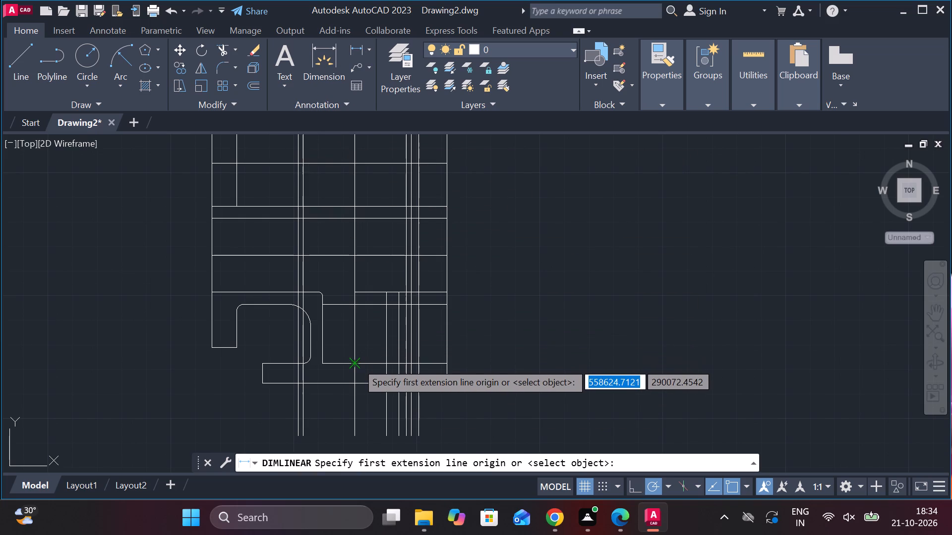
left_click(357, 362)
left_click(383, 363)
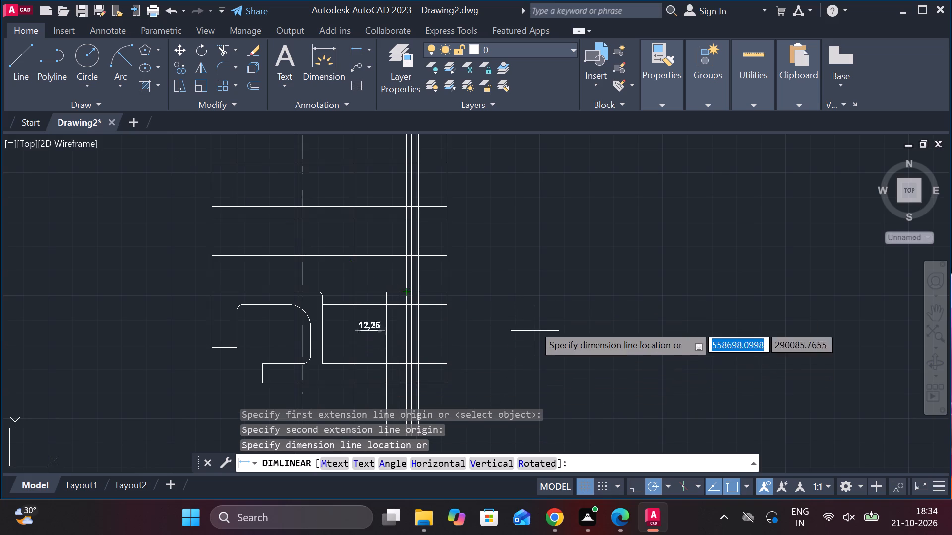
key("Escape")
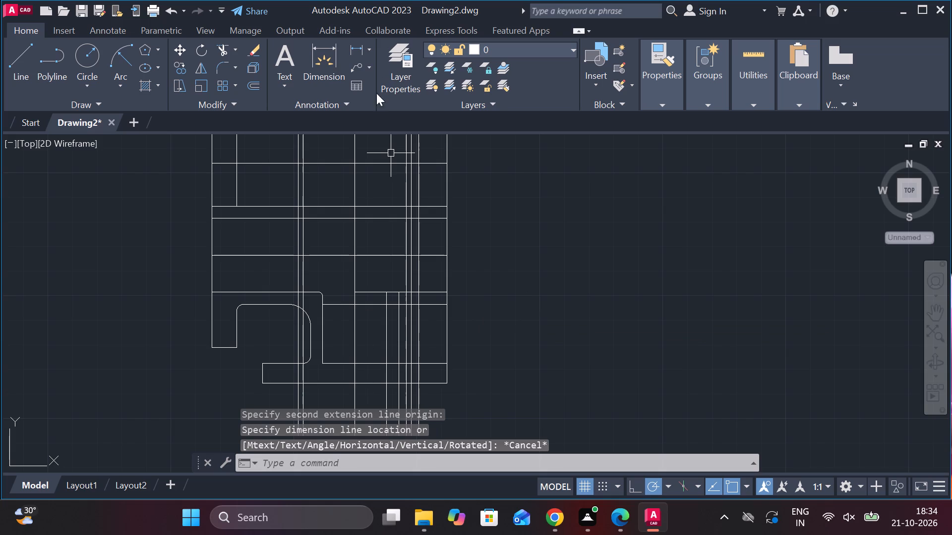
left_click(360, 49)
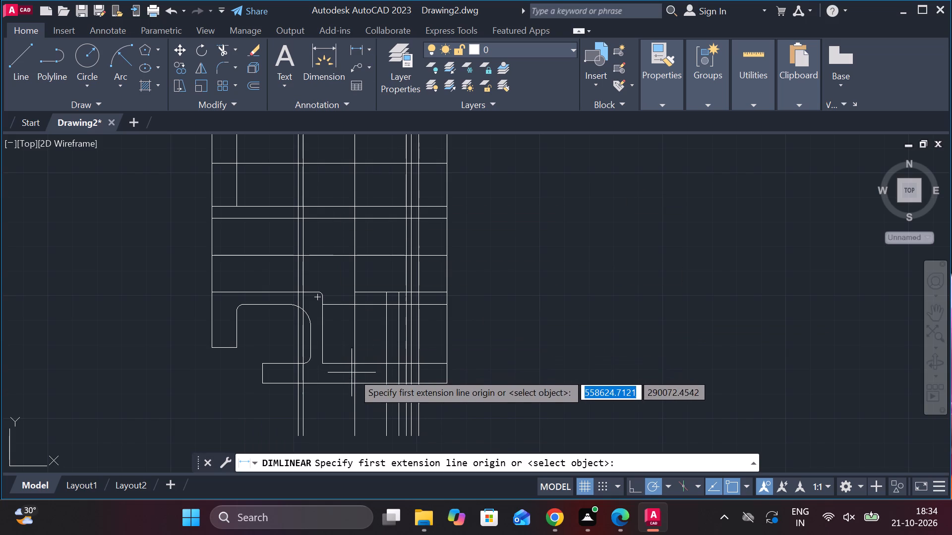
left_click(354, 365)
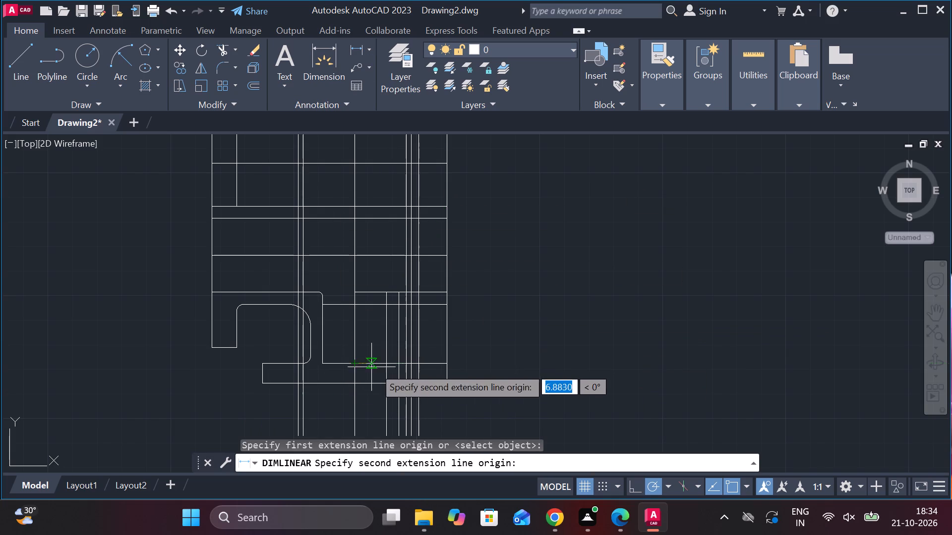
left_click(390, 359)
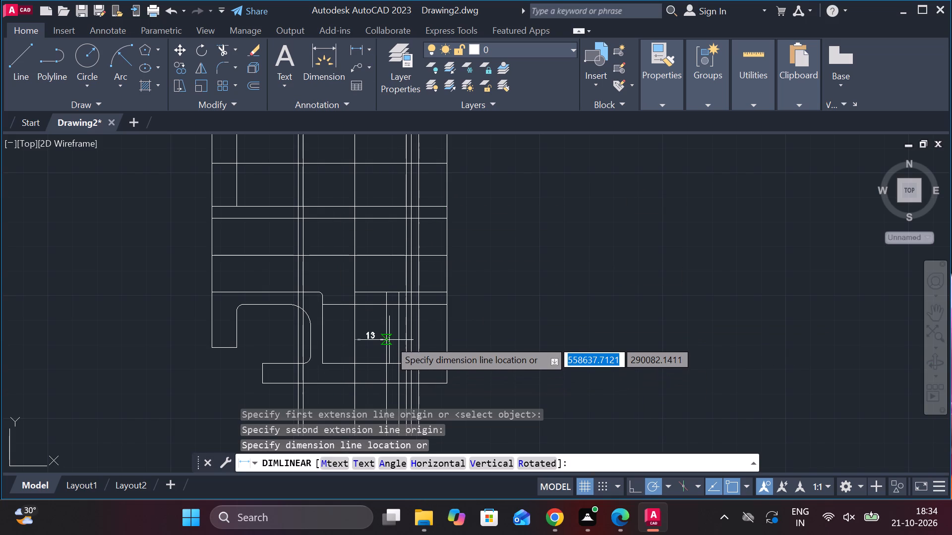
scroll(390, 337, "up", 2)
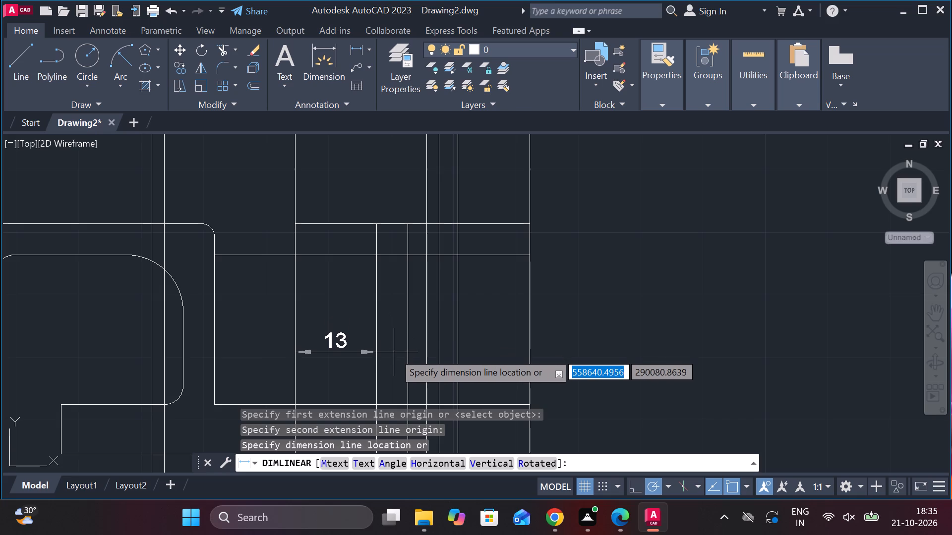
key("Escape")
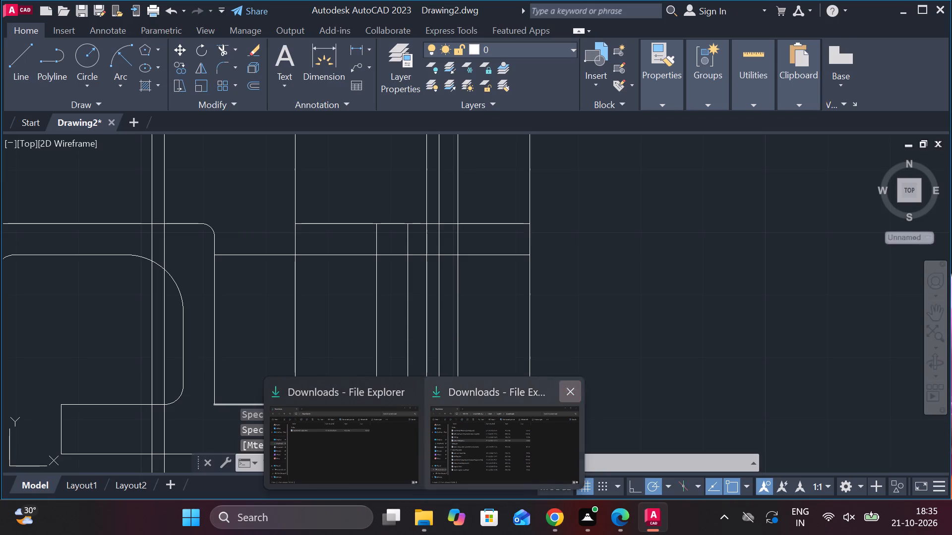
Trim the base's top edge from the short vertical beside the hook to the second vertical line right of the central line.
scroll(429, 333, "down", 1)
scroll(416, 395, "up", 2)
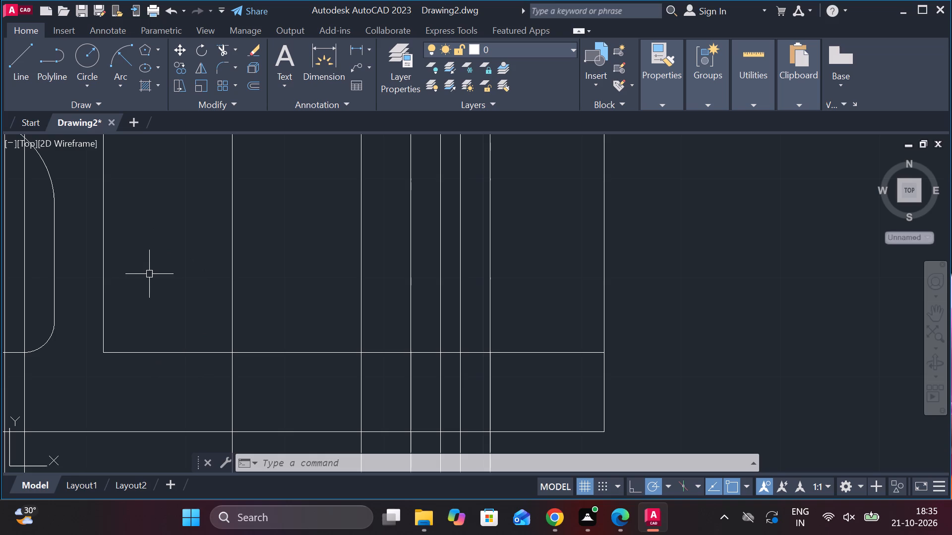
left_click_drag(225, 49, 225, 55)
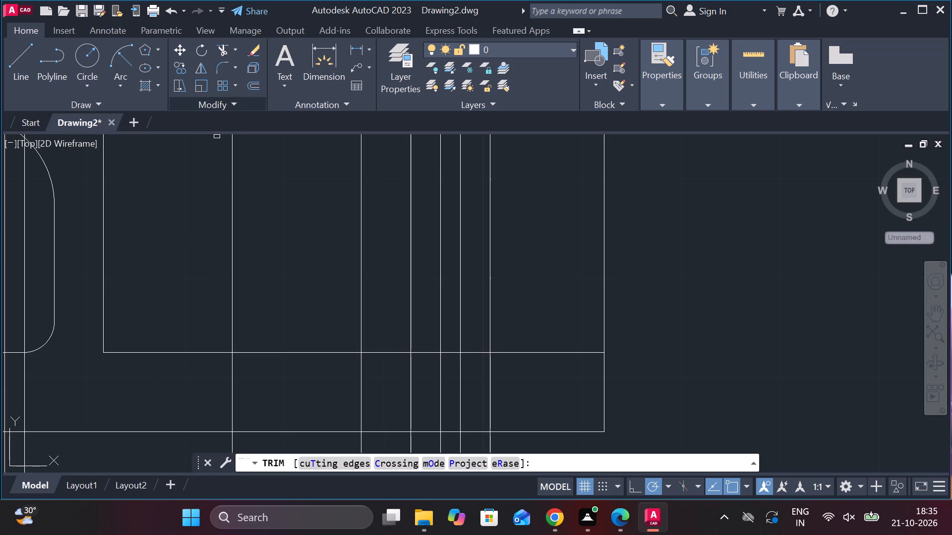
left_click(192, 356)
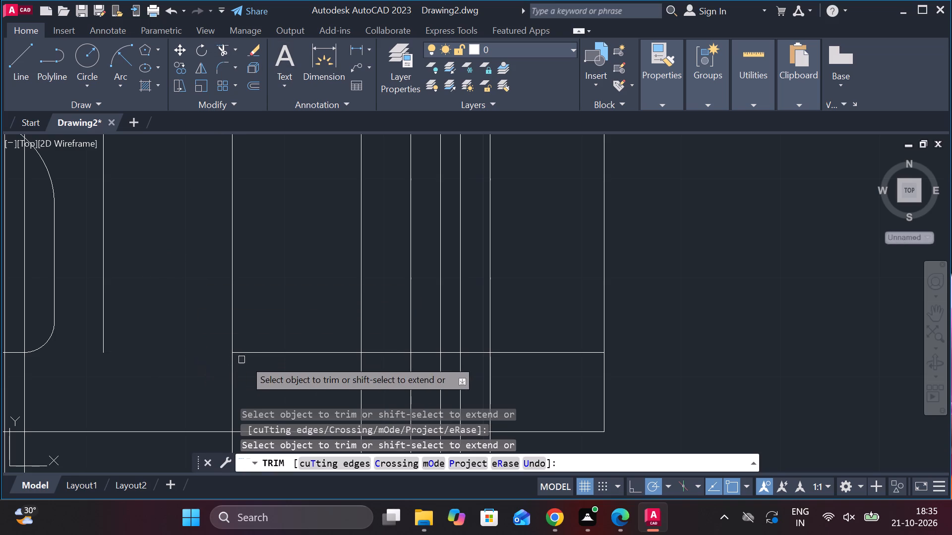
left_click(292, 351)
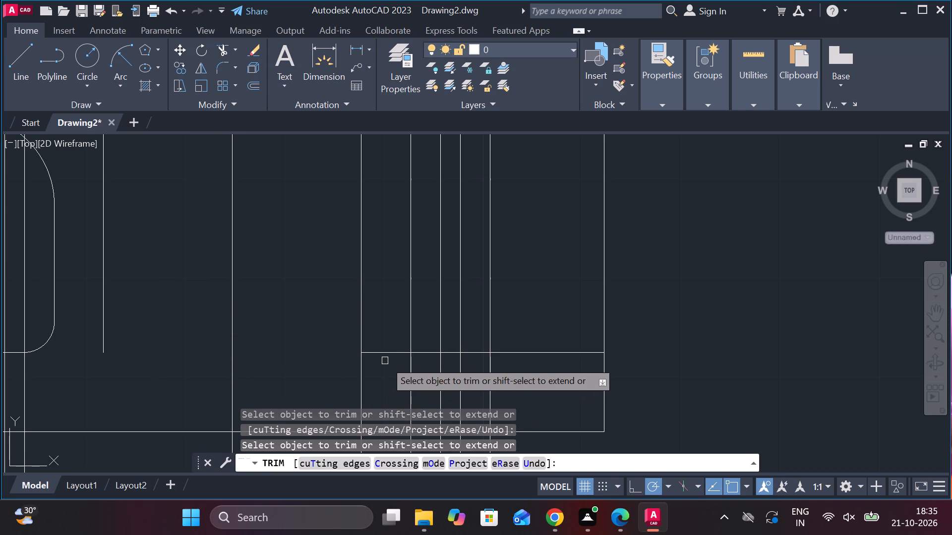
left_click(387, 354)
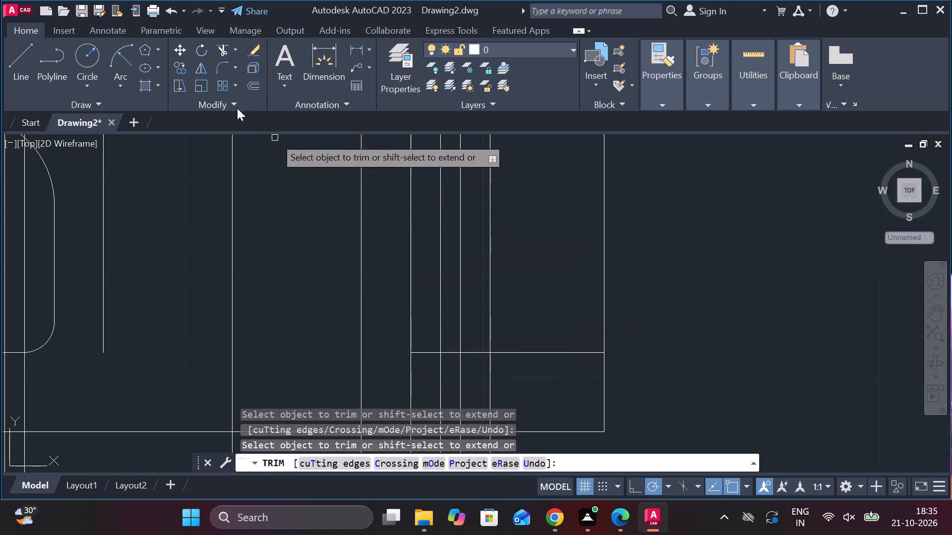
Set the fillet radius to 3.
left_click(220, 67)
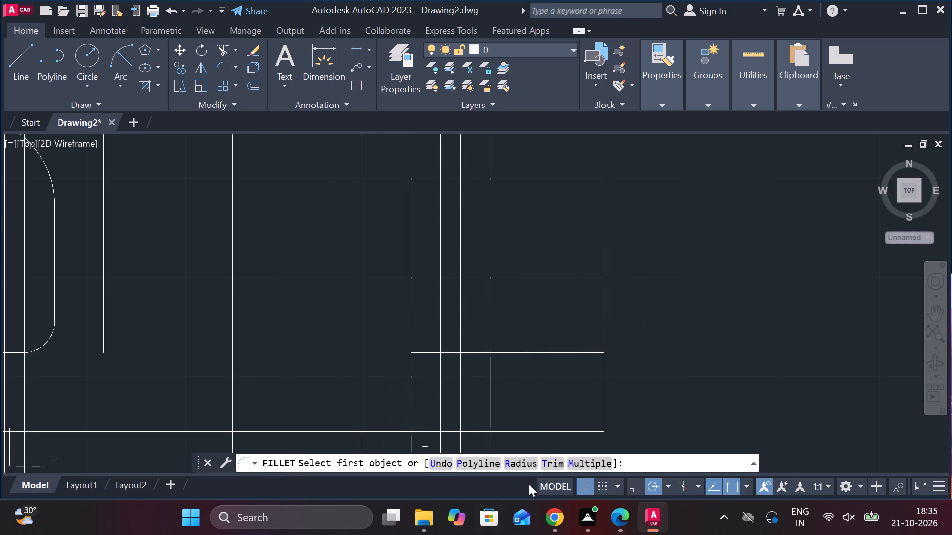
left_click(530, 463)
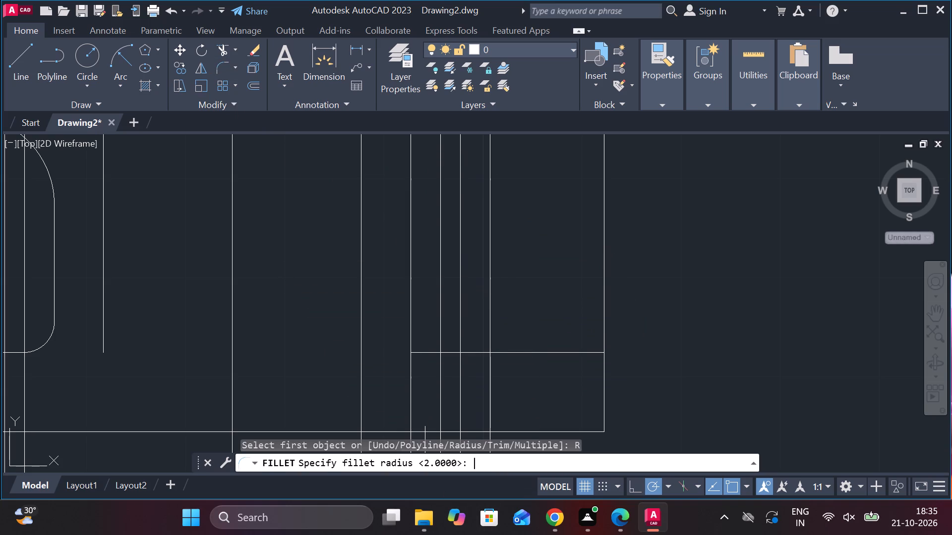
key("3")
key("Return")
Trim away the second vertical line right of the central line, everywhere below the base's top edge.
scroll(416, 376, "down", 4)
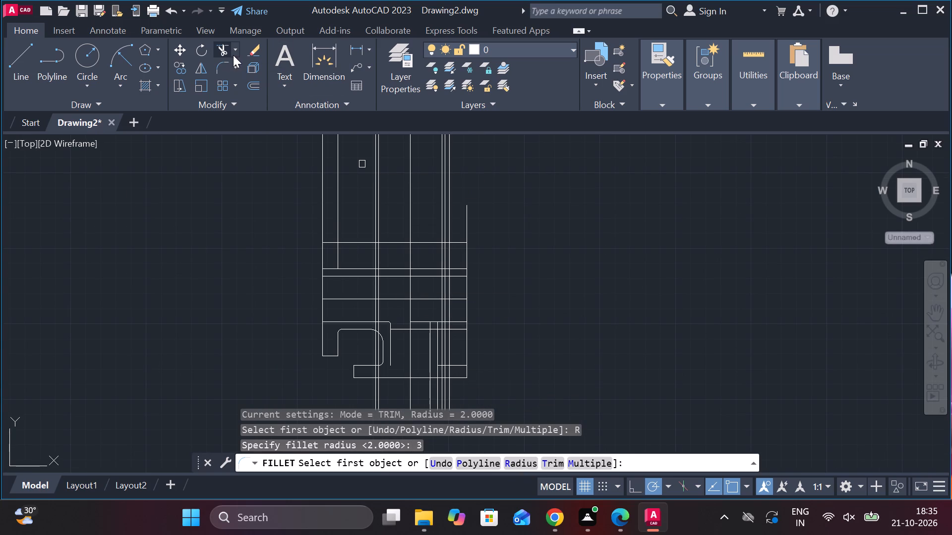
left_click(223, 50)
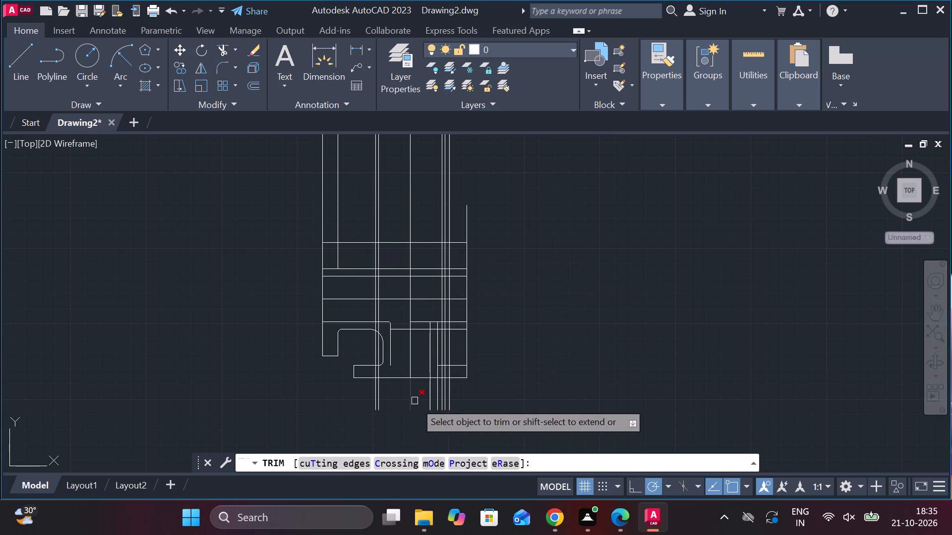
scroll(453, 389, "up", 1)
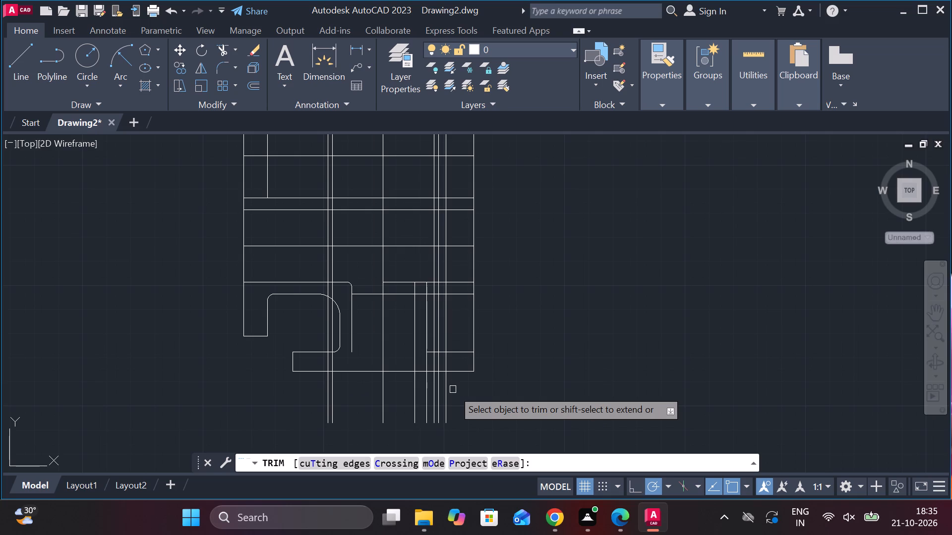
scroll(453, 389, "up", 1)
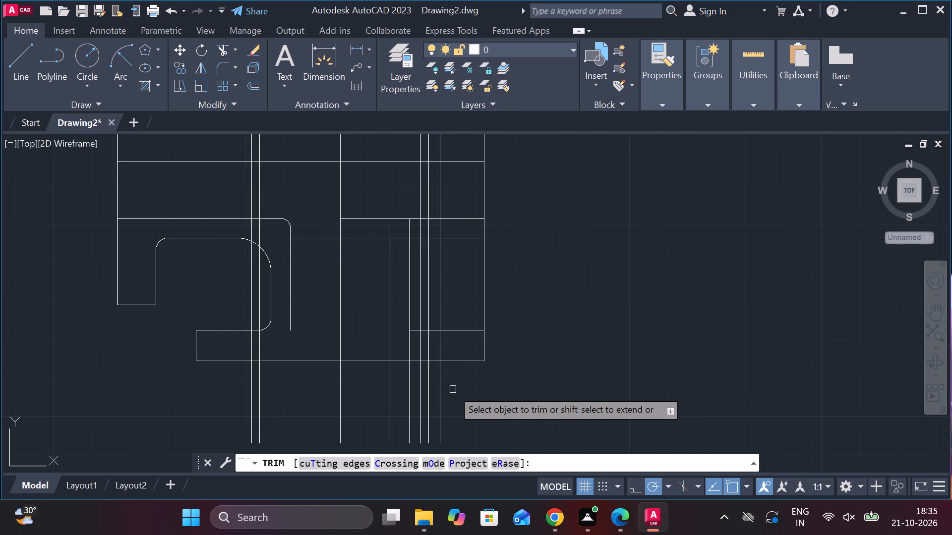
scroll(453, 389, "down", 1)
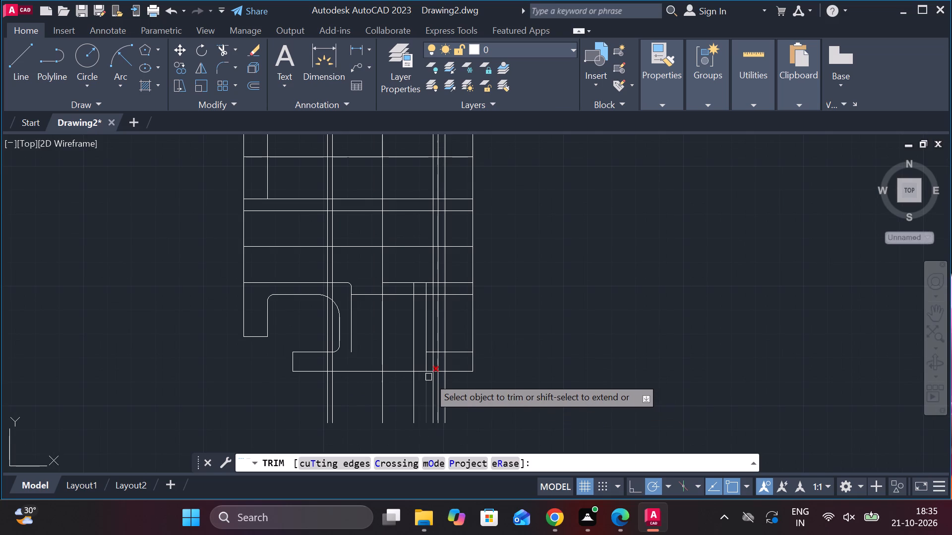
left_click(426, 366)
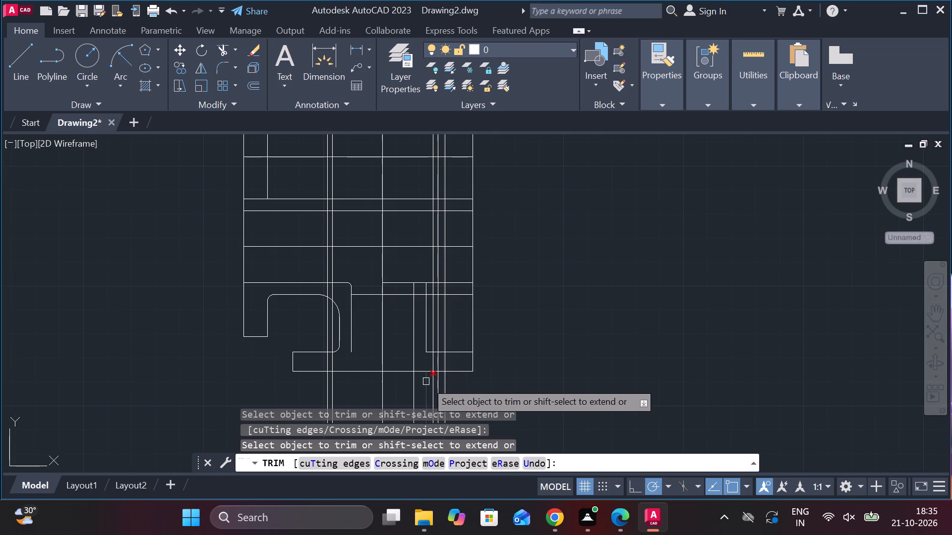
left_click(425, 388)
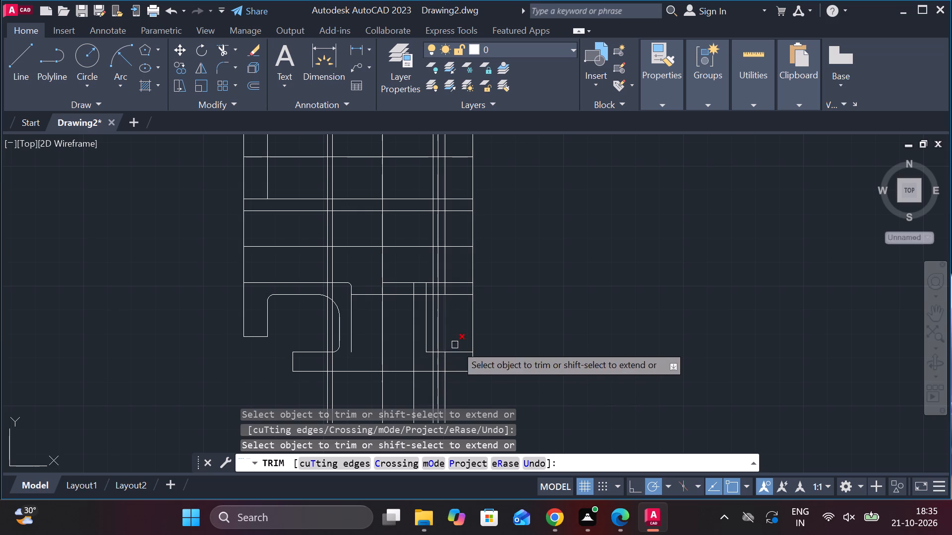
key("Escape")
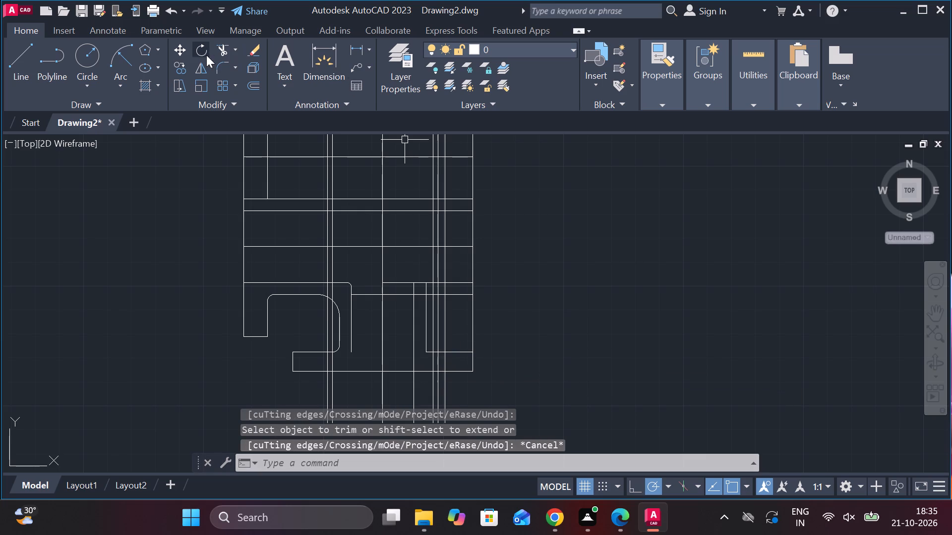
Fillet the corner between the remaining base top edge and the second vertical line right of the central line with radius 3.
left_click(220, 65)
scroll(436, 352, "up", 3)
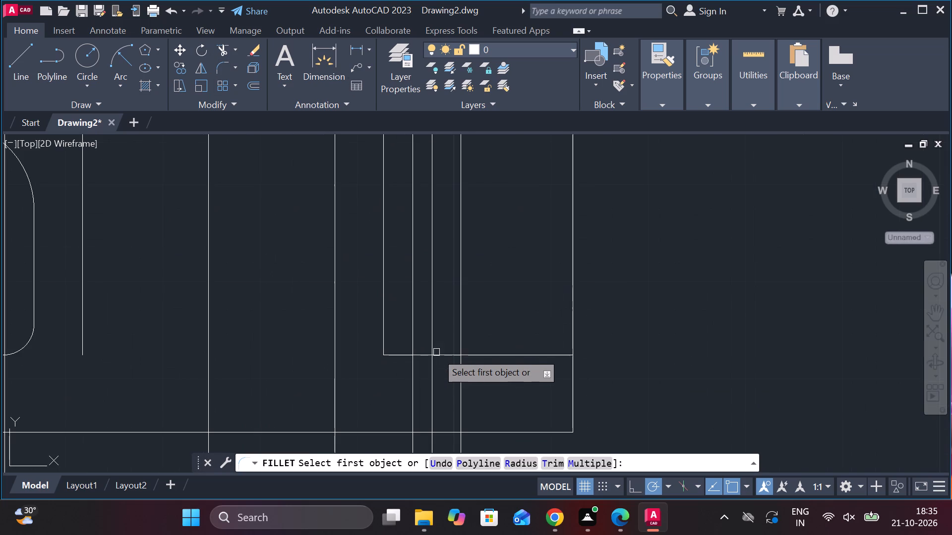
left_click(396, 358)
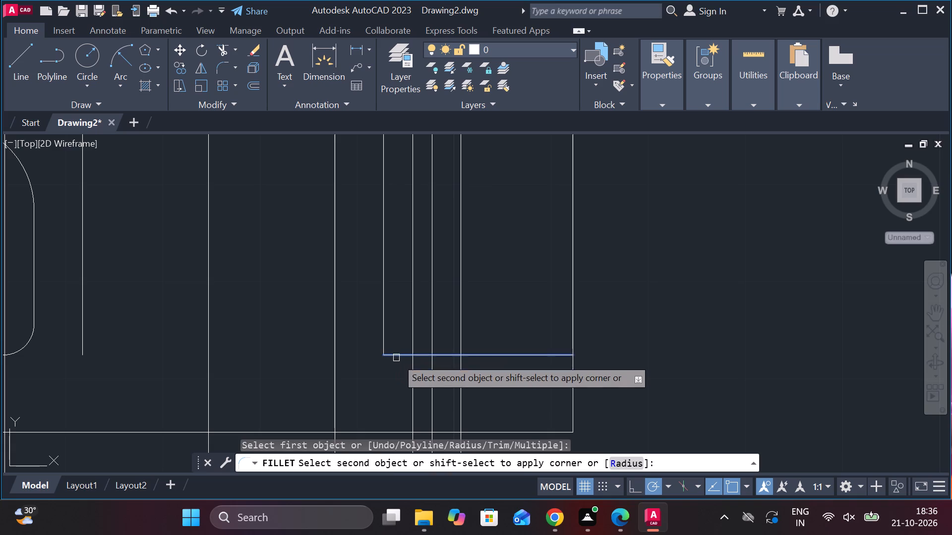
left_click(386, 332)
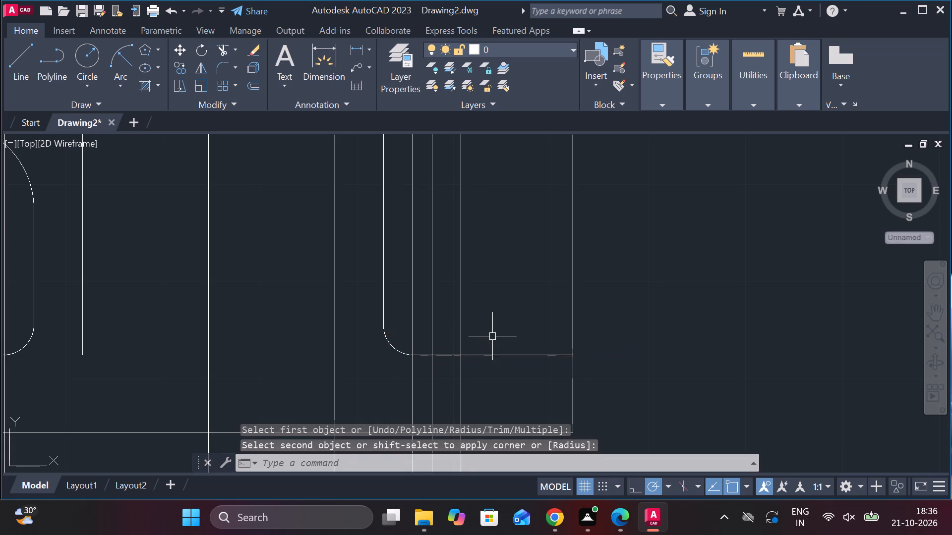
Stretch the lower end of the short vertical line beside the hook down to the base's bottom edge.
scroll(544, 335, "down", 2)
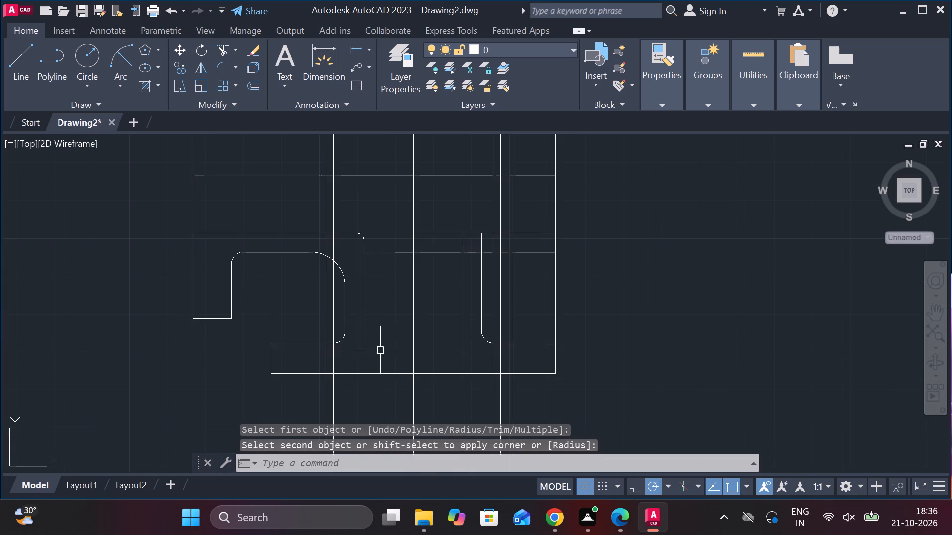
left_click(362, 332)
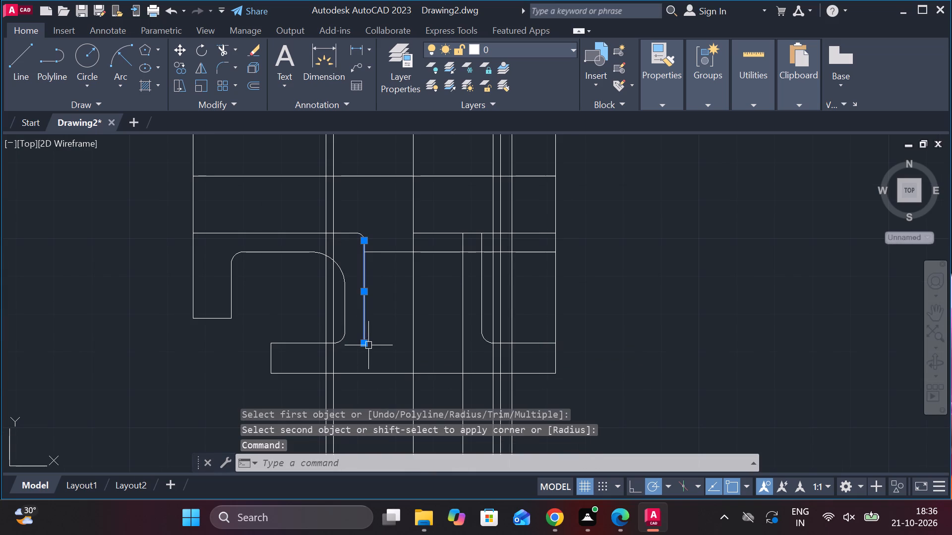
left_click(365, 345)
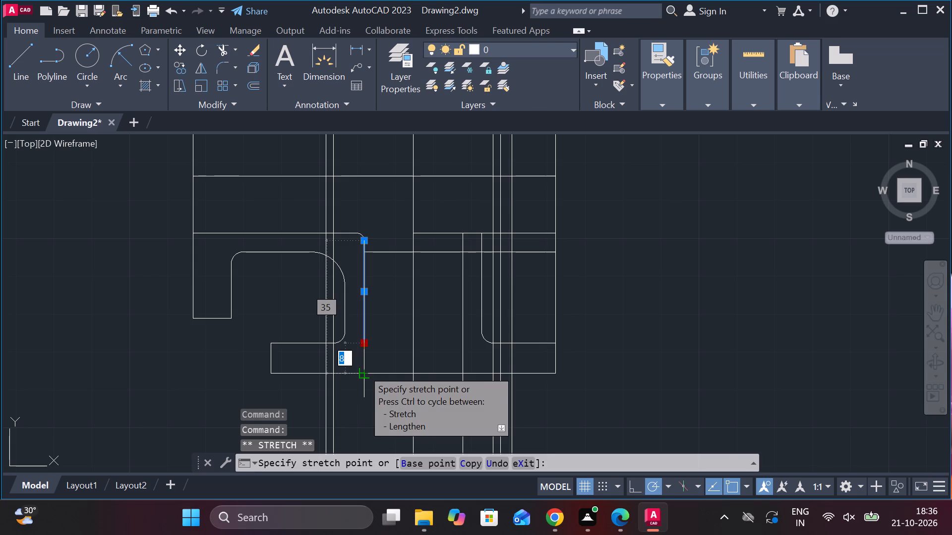
left_click(362, 369)
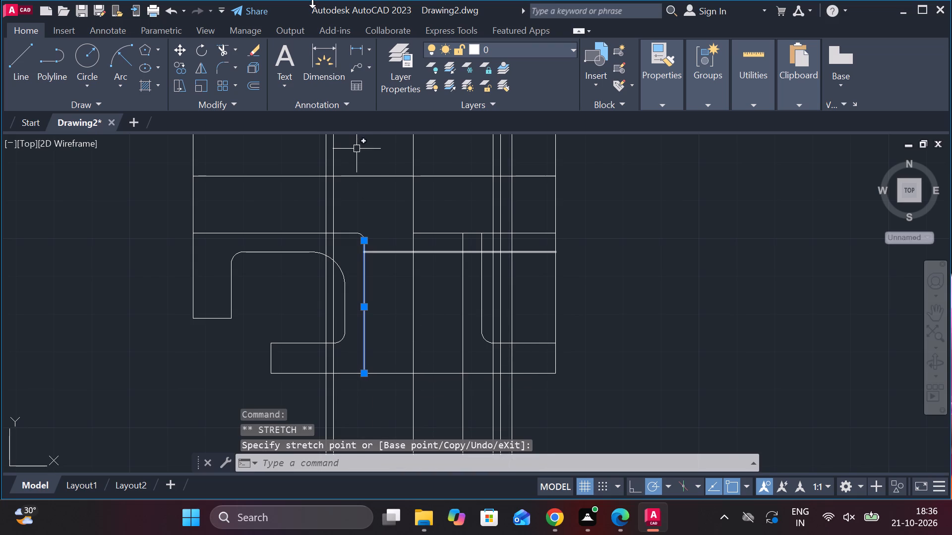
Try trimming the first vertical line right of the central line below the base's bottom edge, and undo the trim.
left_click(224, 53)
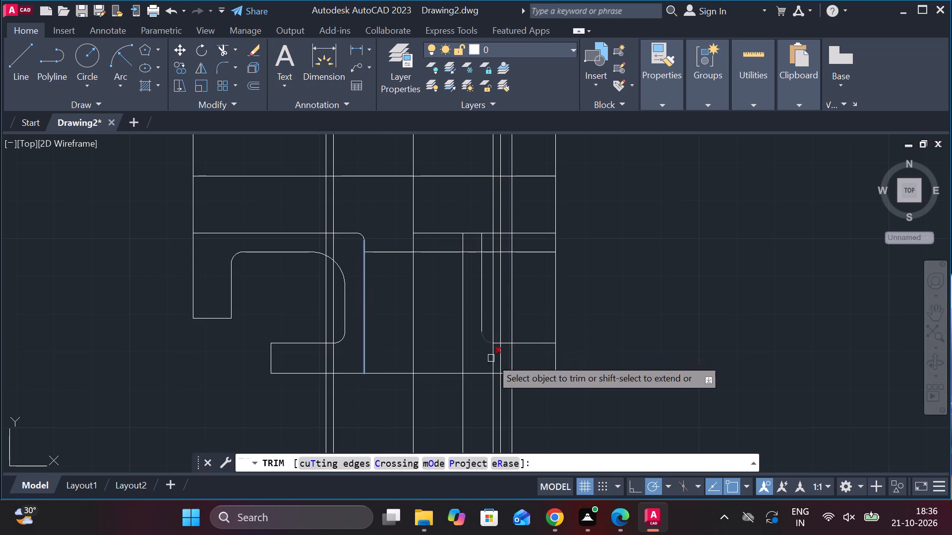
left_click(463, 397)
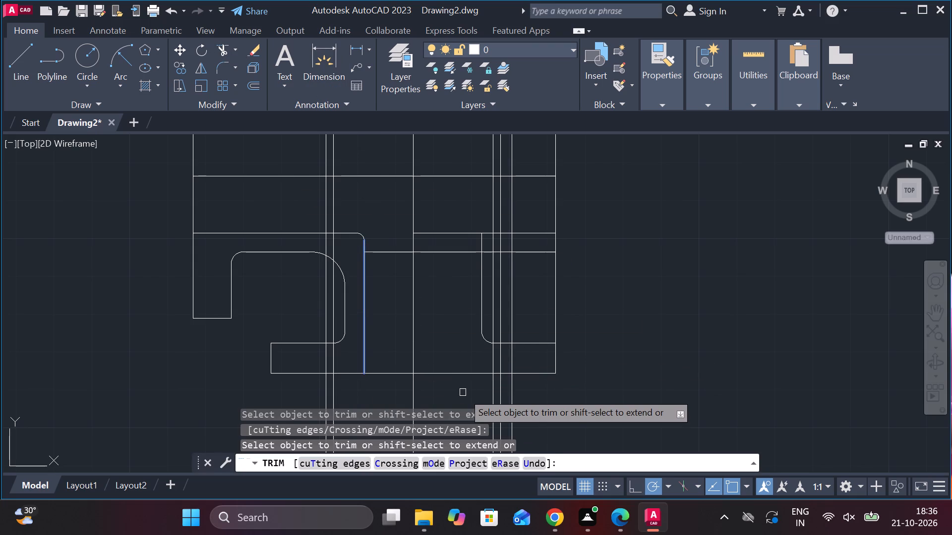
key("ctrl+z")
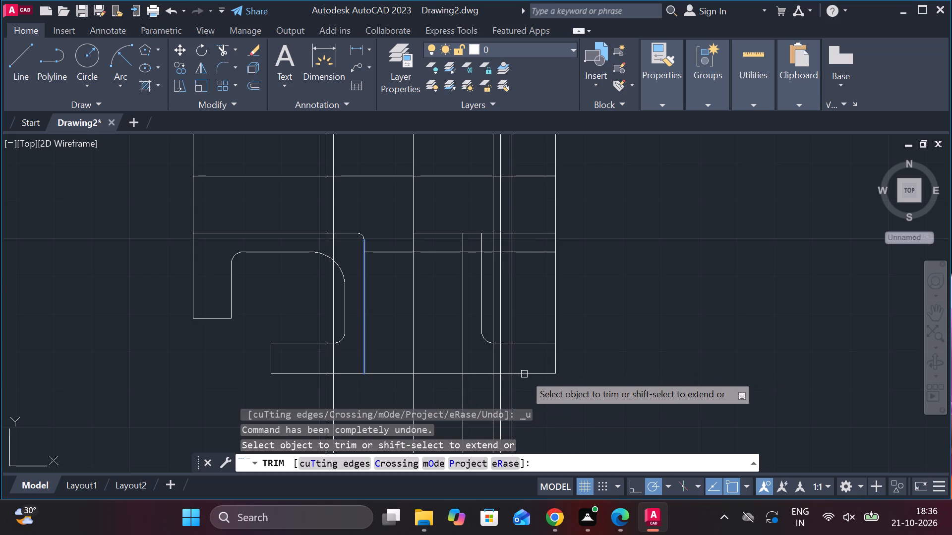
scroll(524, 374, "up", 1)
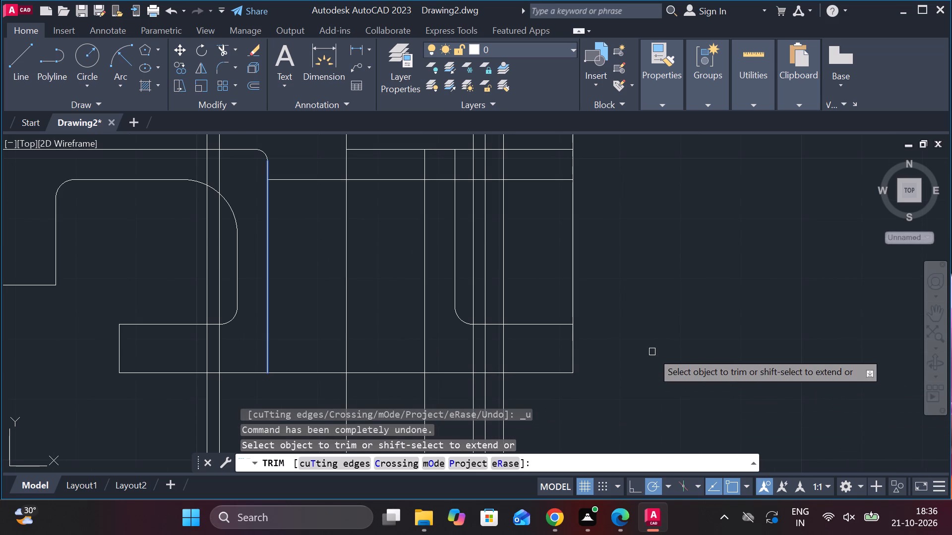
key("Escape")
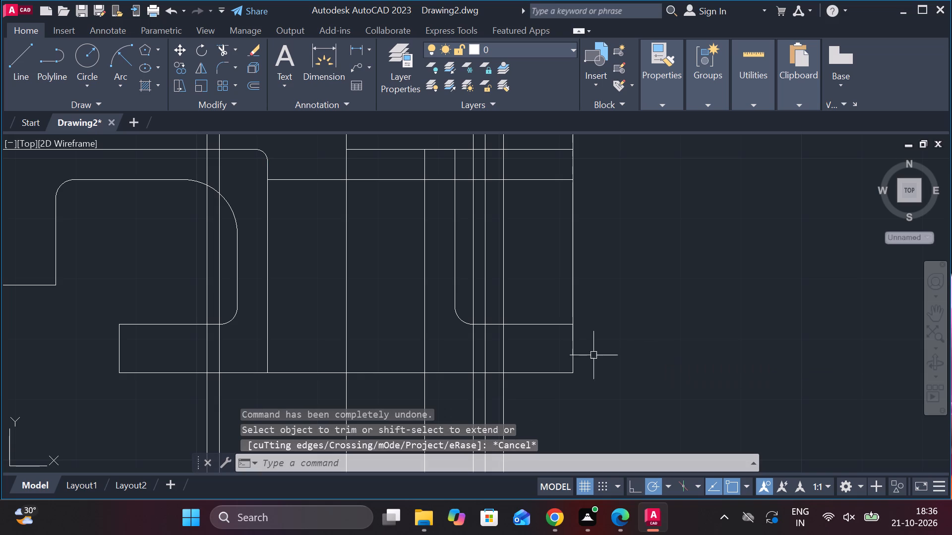
Trim off the part of the first vertical line right of the central line that extends below the base's bottom edge.
left_click(229, 48)
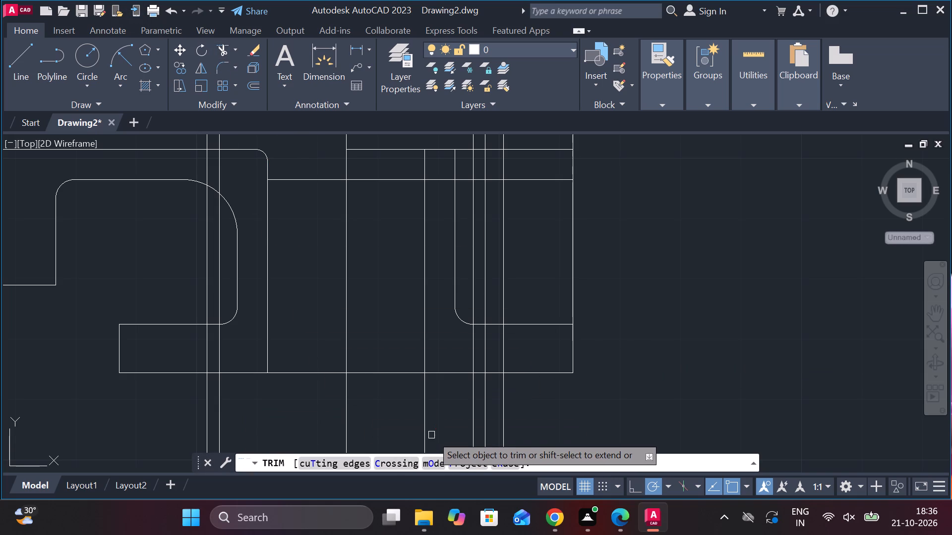
left_click(426, 422)
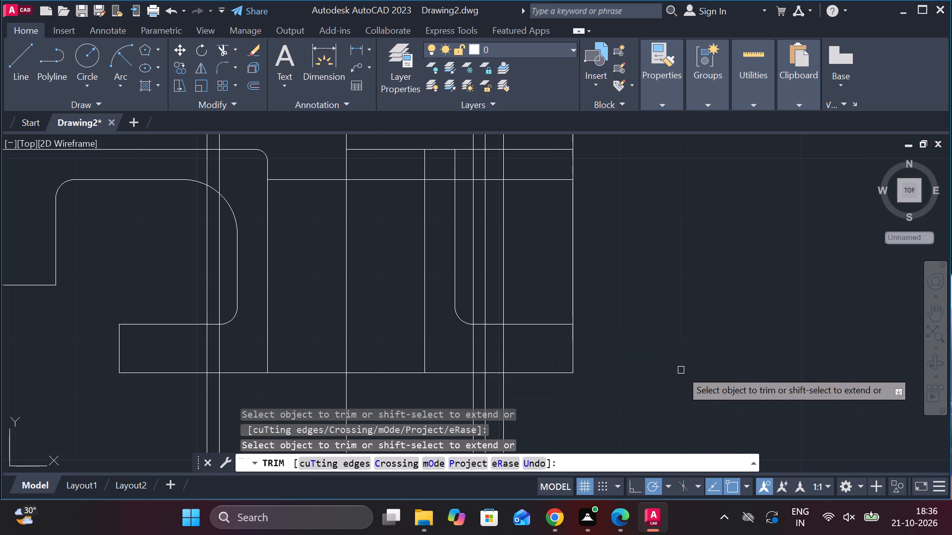
key("Escape")
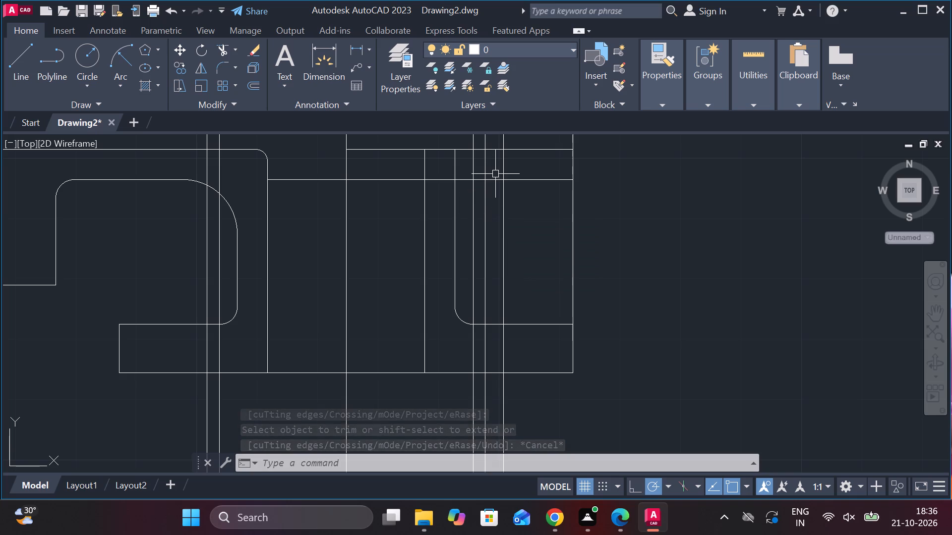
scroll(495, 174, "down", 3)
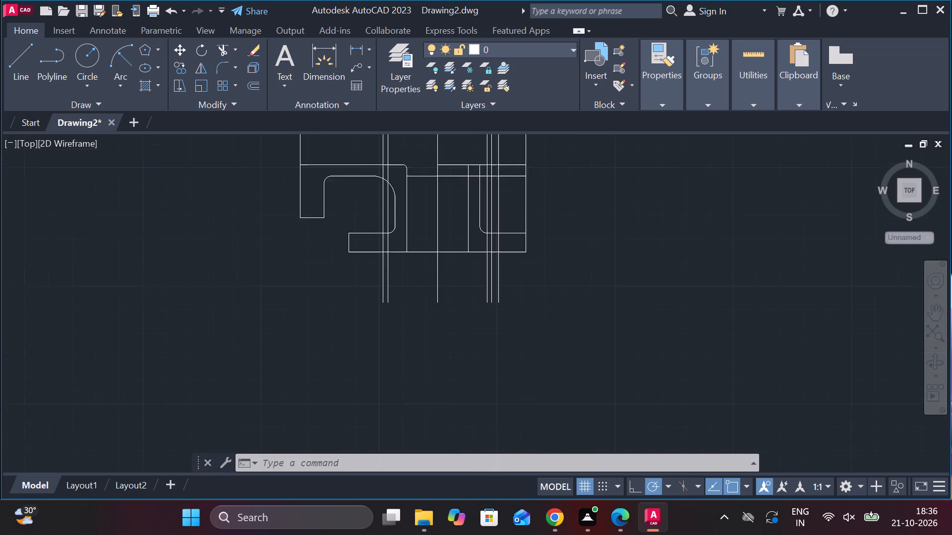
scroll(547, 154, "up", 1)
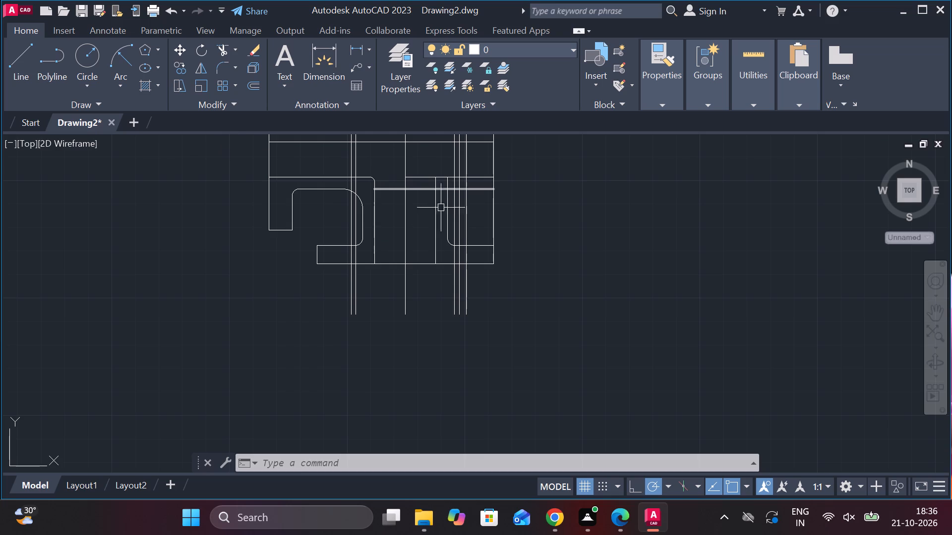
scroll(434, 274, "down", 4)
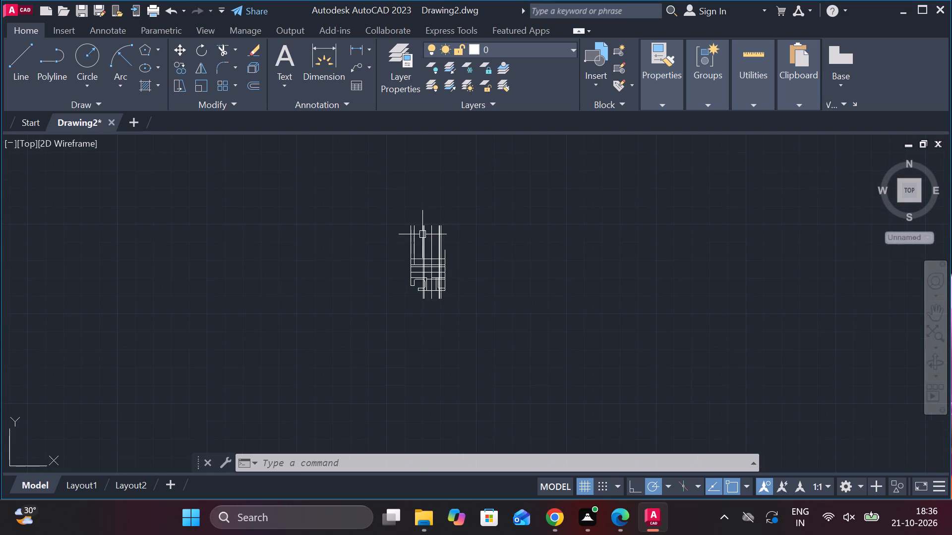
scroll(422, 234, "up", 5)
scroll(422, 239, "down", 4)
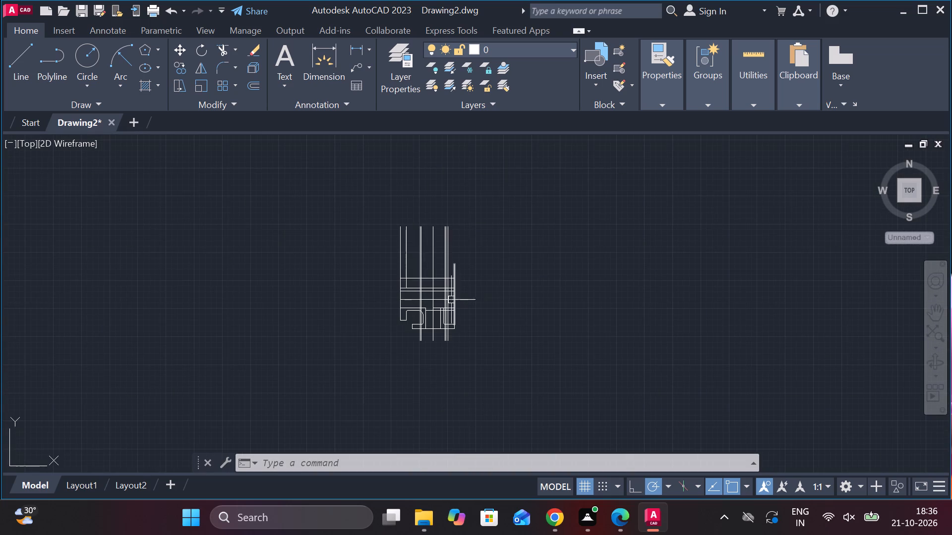
Trim off all the vertical lines' parts that extend above the topmost horizontal line.
scroll(436, 299, "up", 3)
scroll(436, 299, "down", 1)
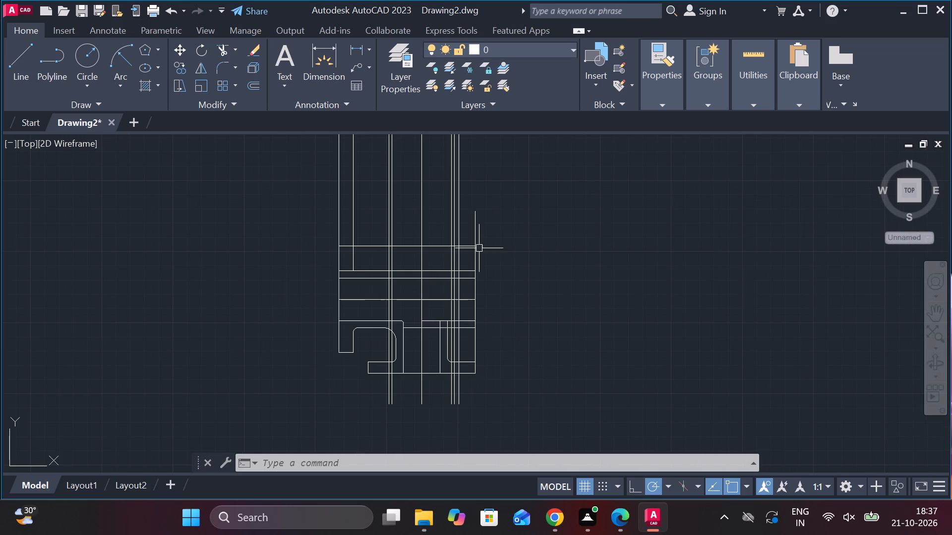
left_click(223, 51)
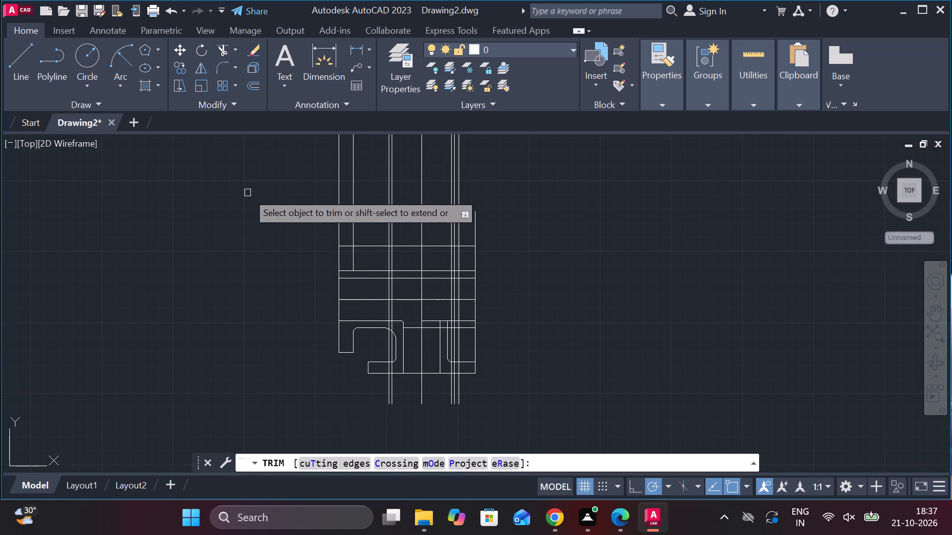
left_click_drag(247, 193, 524, 221)
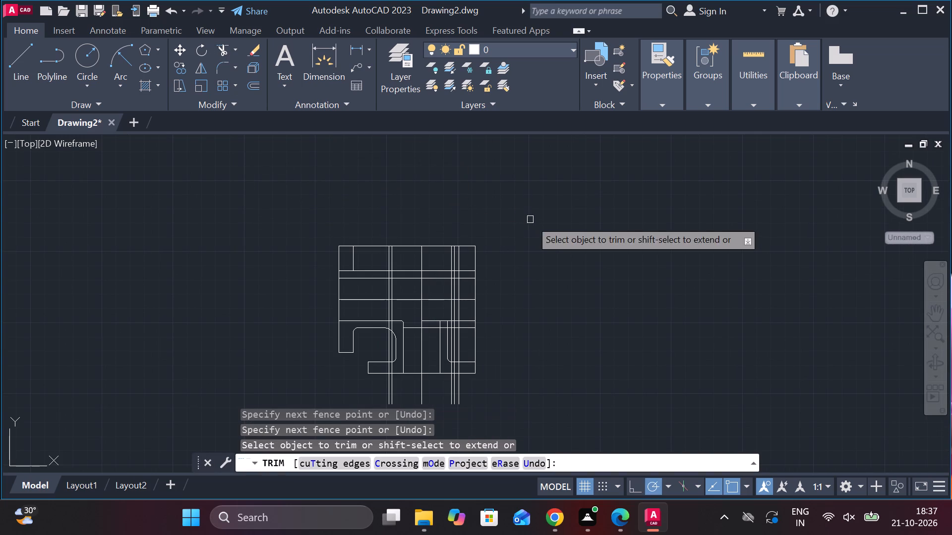
key("Escape")
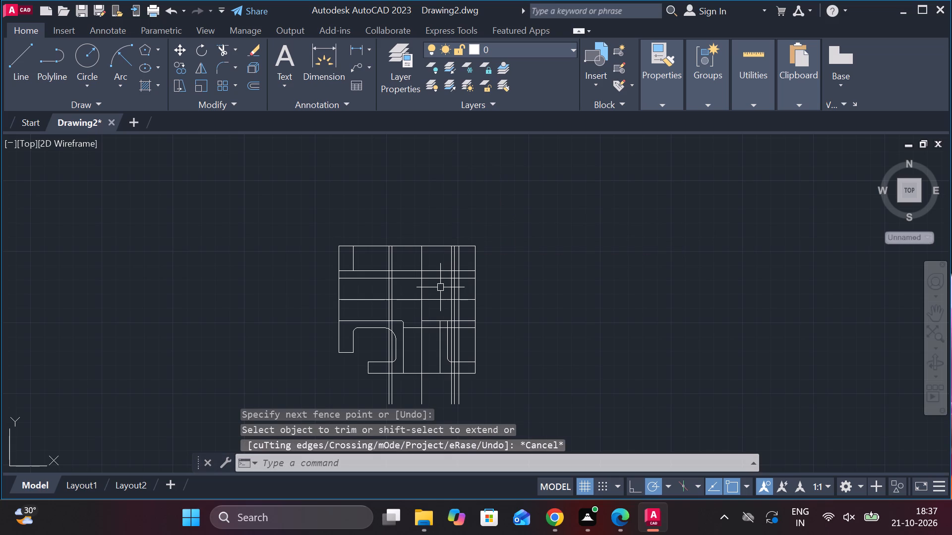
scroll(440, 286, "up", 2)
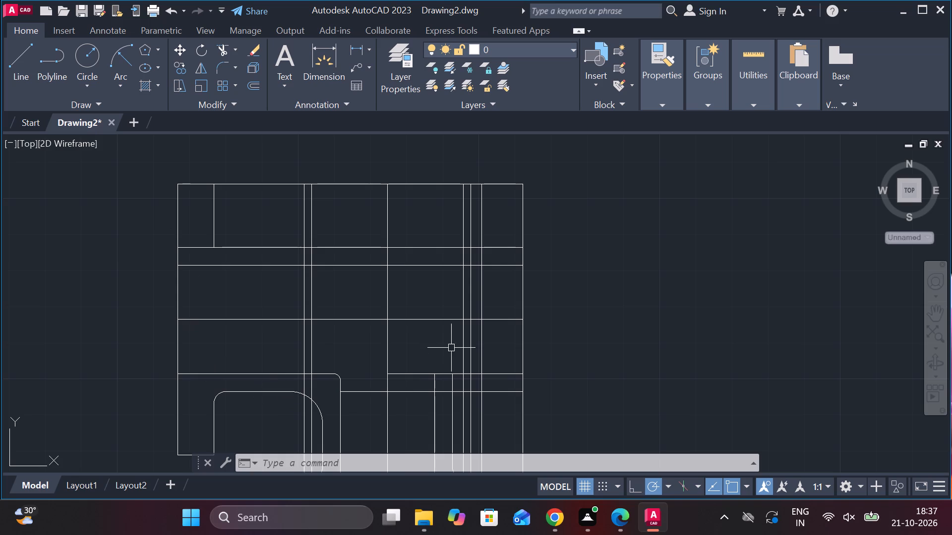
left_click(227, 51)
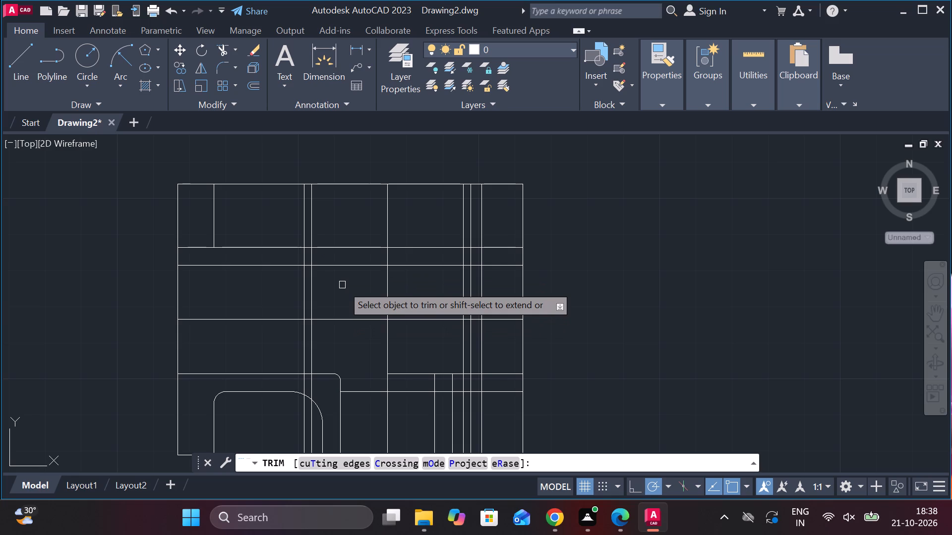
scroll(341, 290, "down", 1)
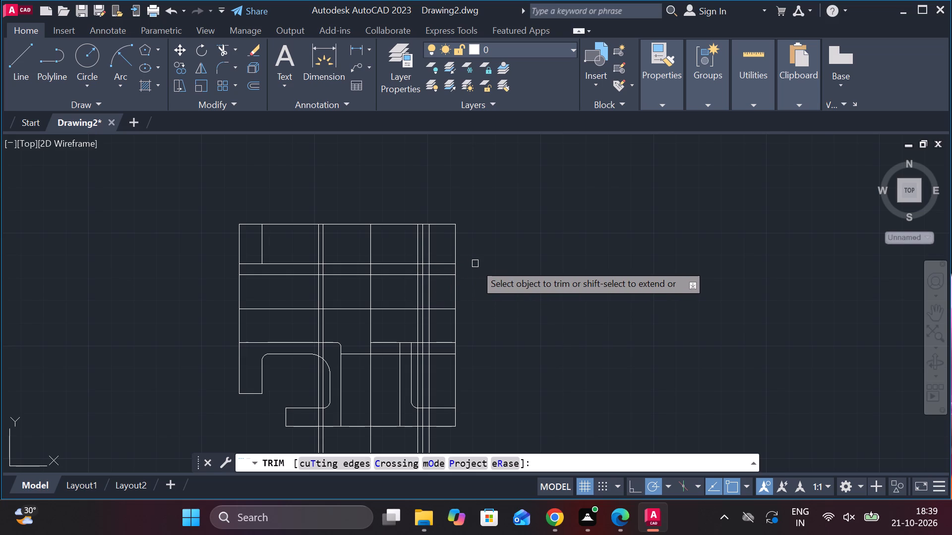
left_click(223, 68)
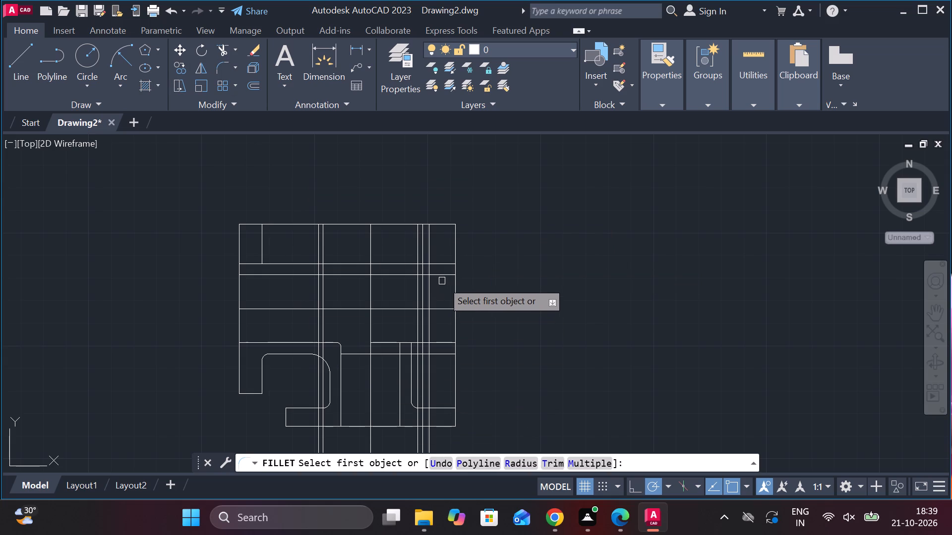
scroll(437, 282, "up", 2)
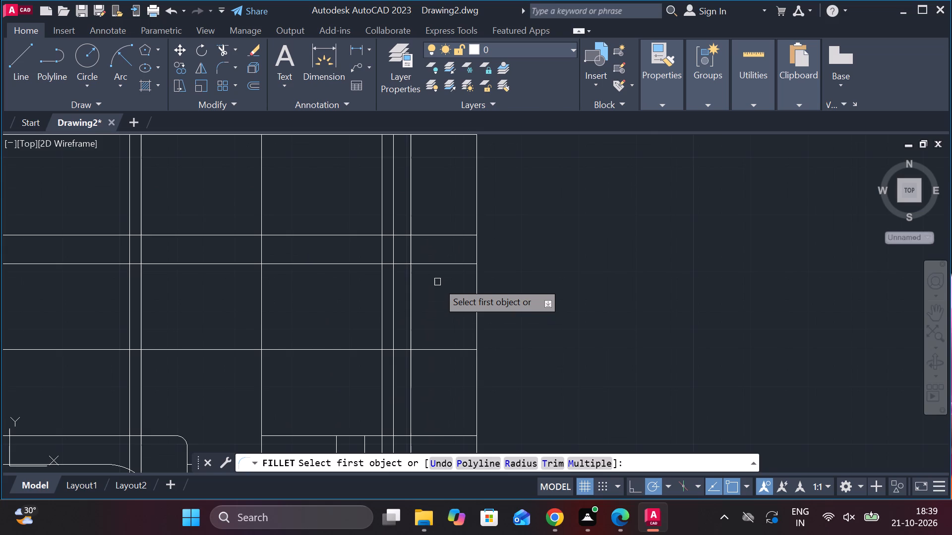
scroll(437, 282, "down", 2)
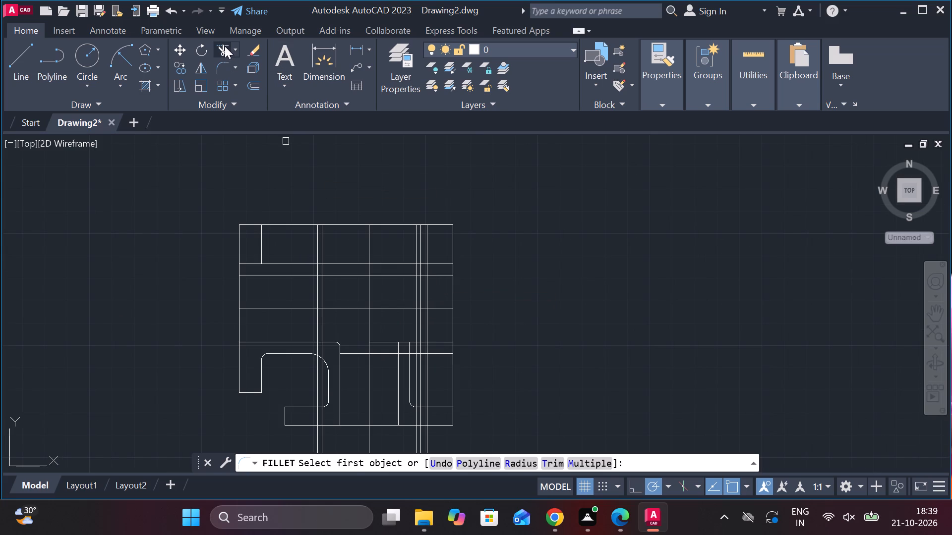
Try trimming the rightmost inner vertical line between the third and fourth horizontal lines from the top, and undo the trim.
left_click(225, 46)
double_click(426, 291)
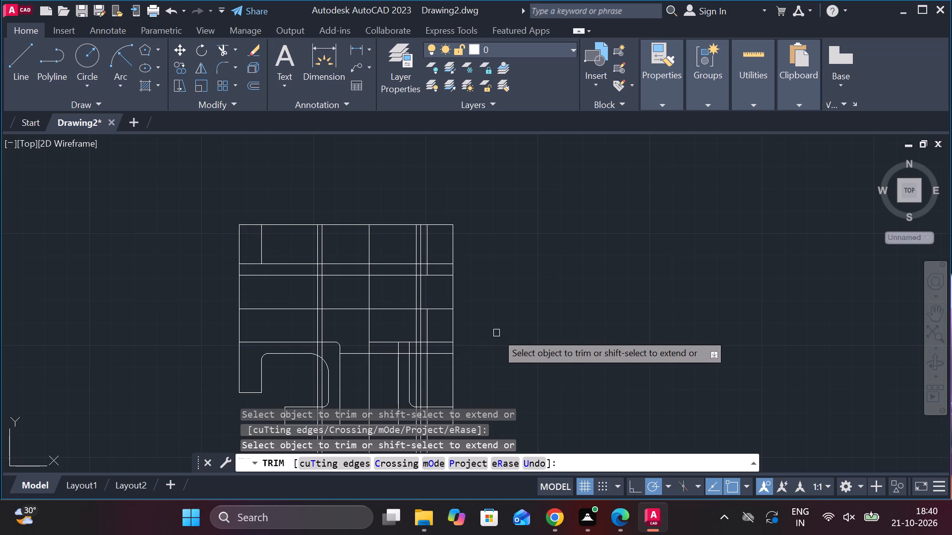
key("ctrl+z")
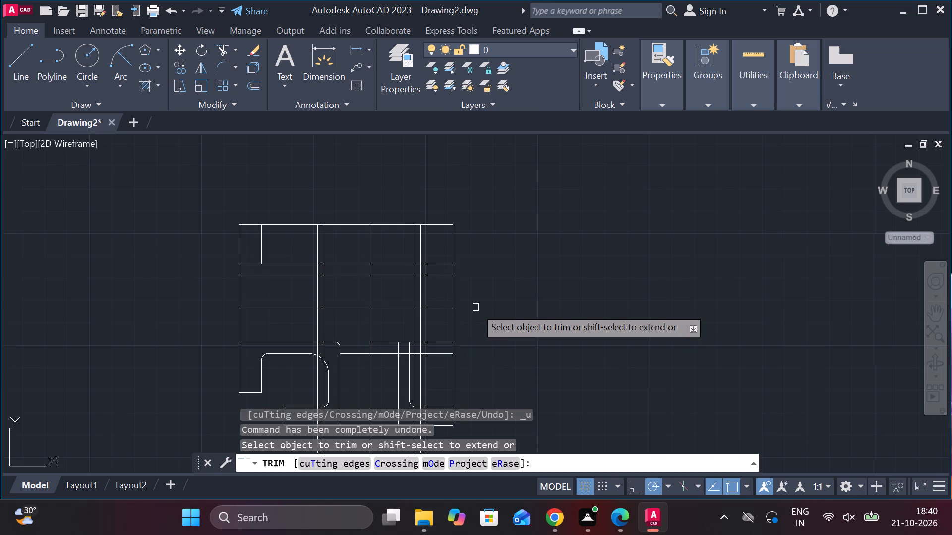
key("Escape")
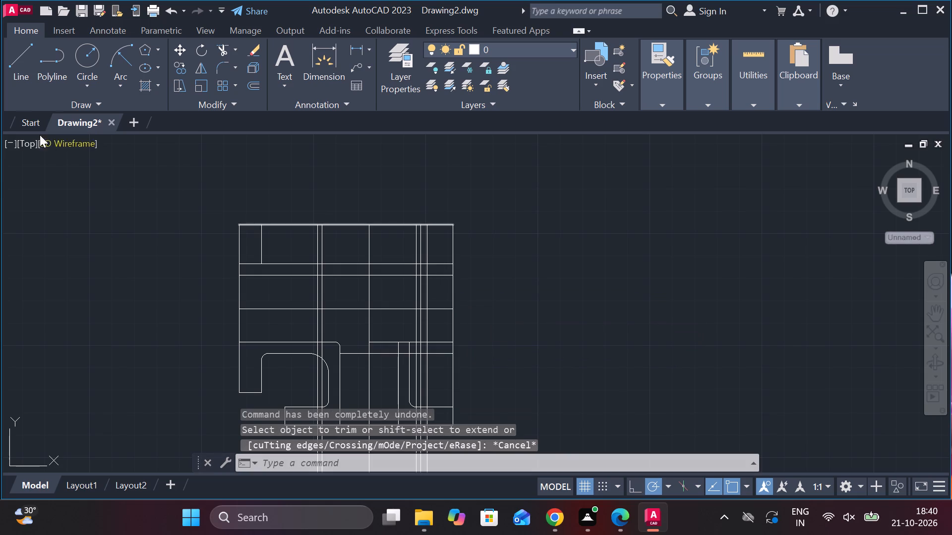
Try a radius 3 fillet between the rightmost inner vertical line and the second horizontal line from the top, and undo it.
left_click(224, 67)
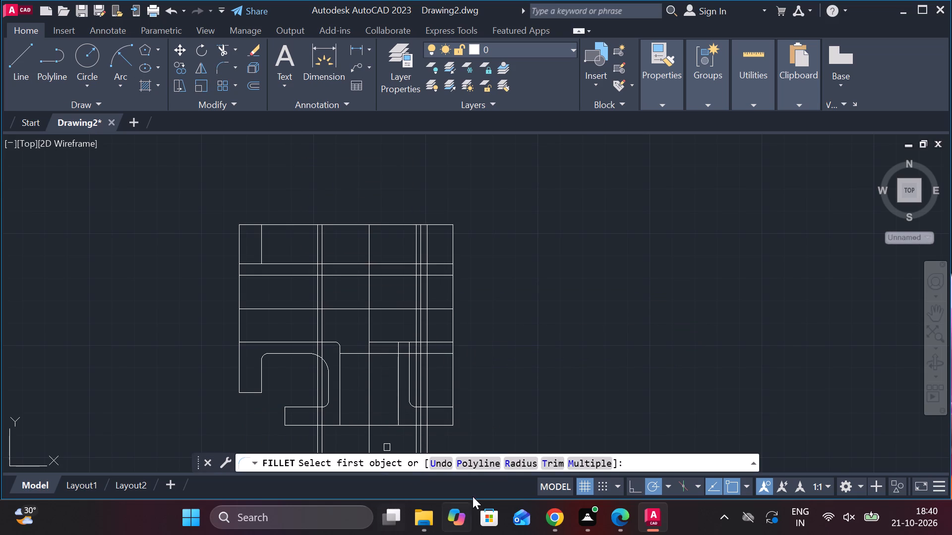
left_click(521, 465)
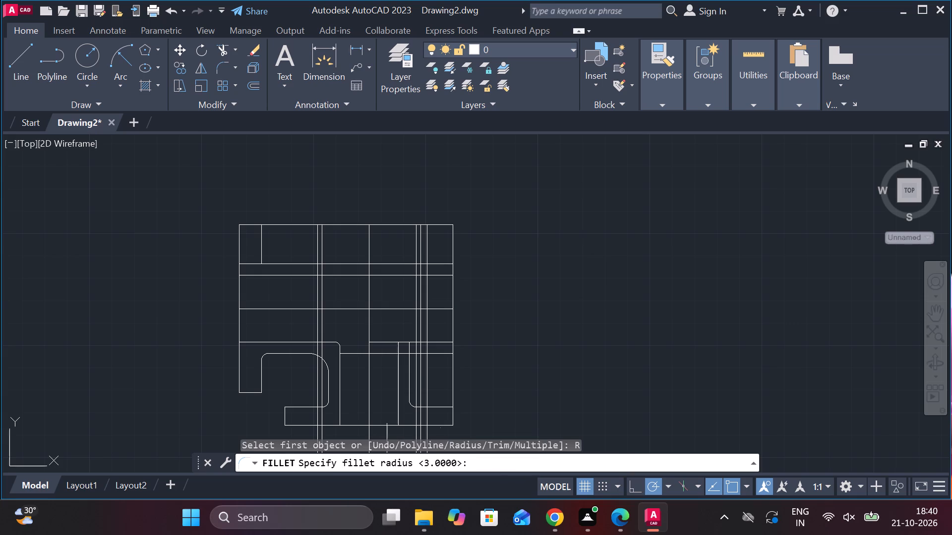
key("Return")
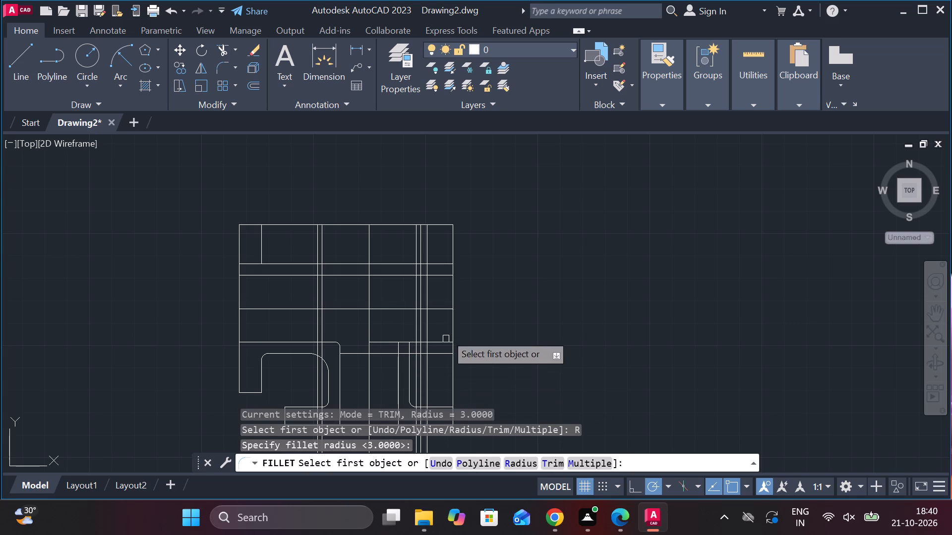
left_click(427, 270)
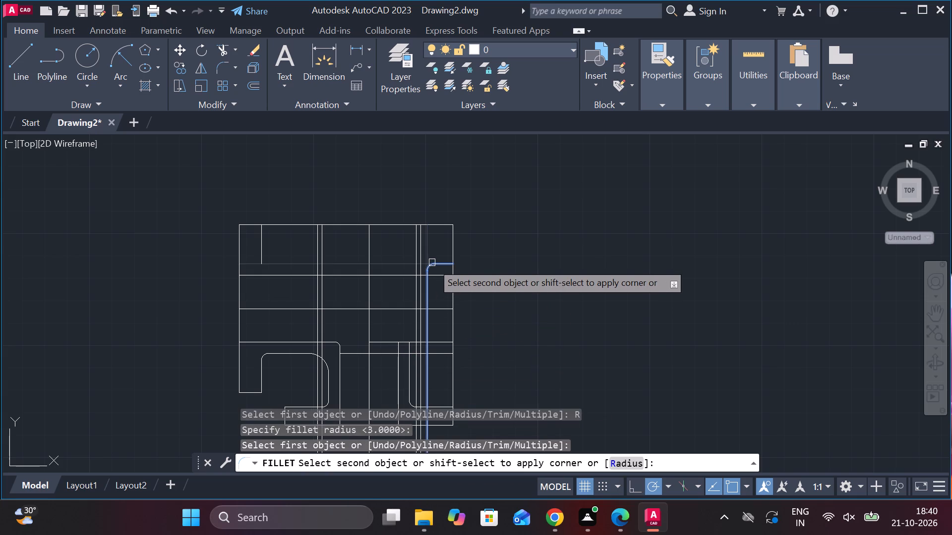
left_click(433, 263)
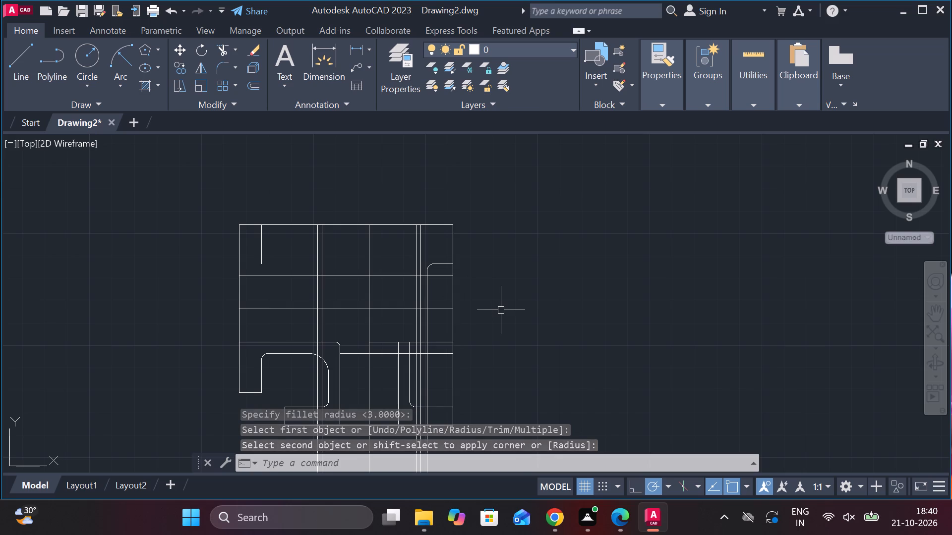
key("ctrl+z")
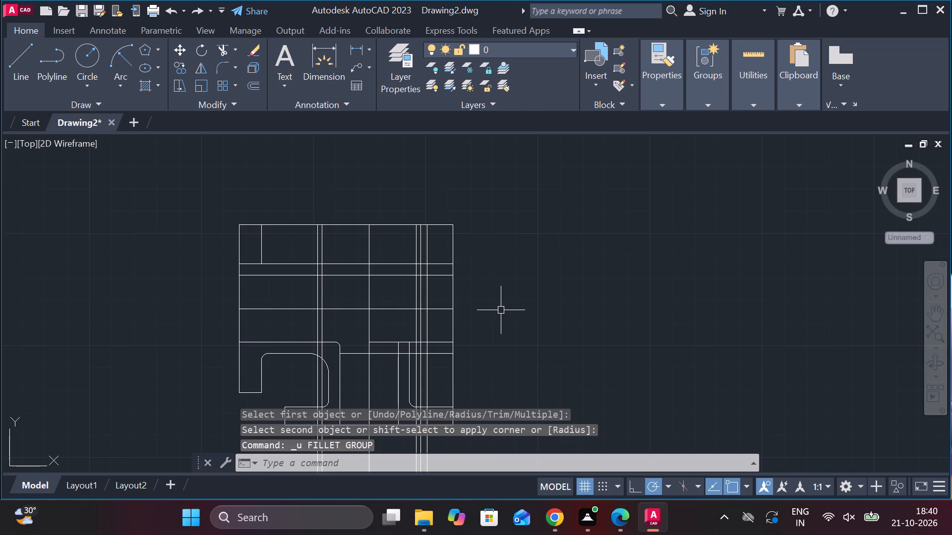
Trim the second horizontal line between the two rightmost inner verticals, and the rightmost inner vertical's part above that horizontal line.
scroll(436, 277, "up", 2)
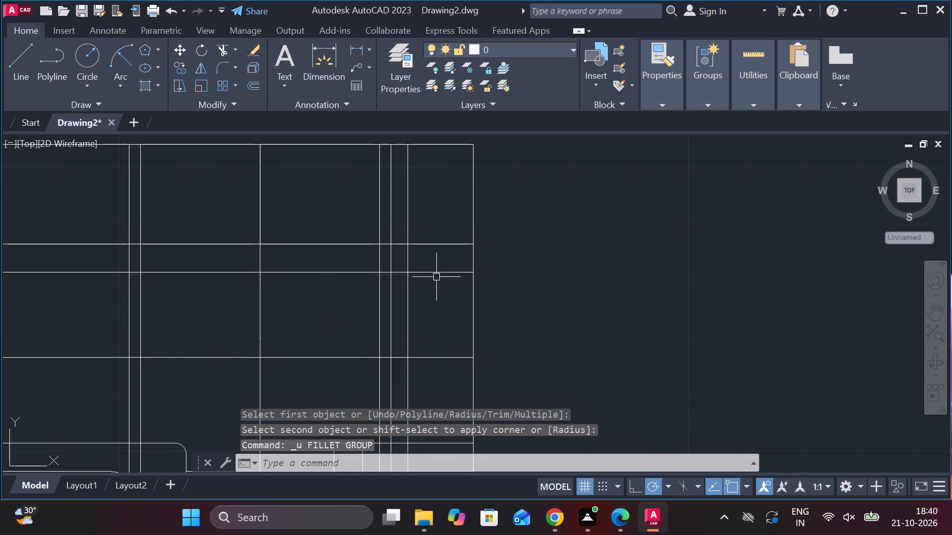
left_click(218, 48)
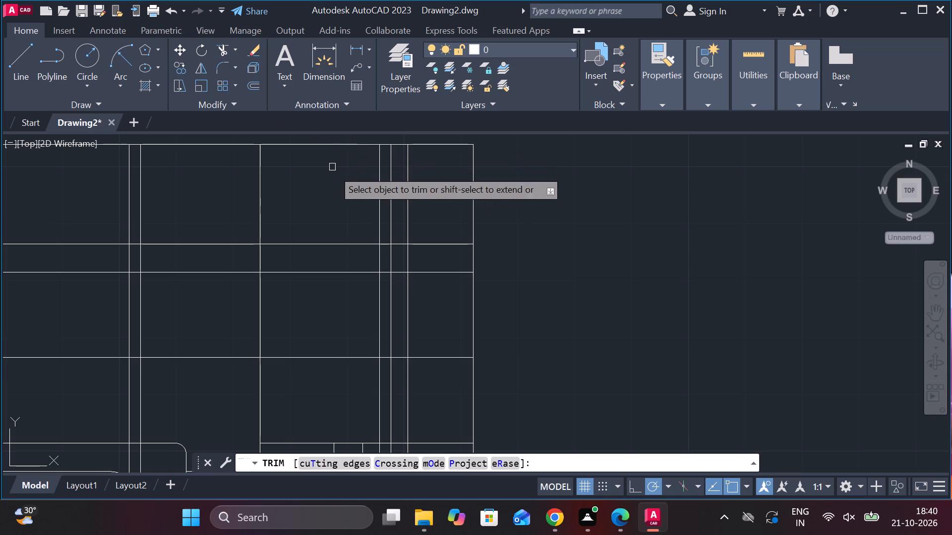
left_click(400, 244)
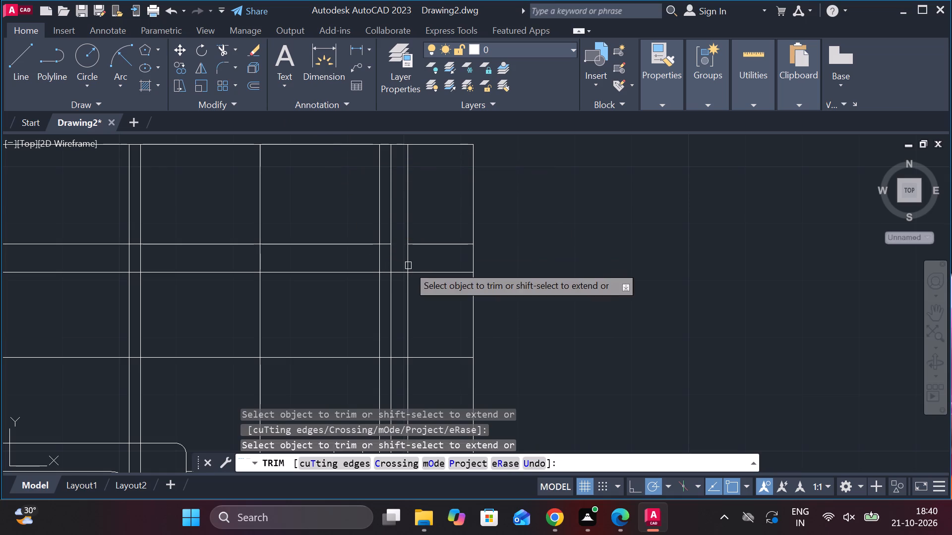
left_click(409, 215)
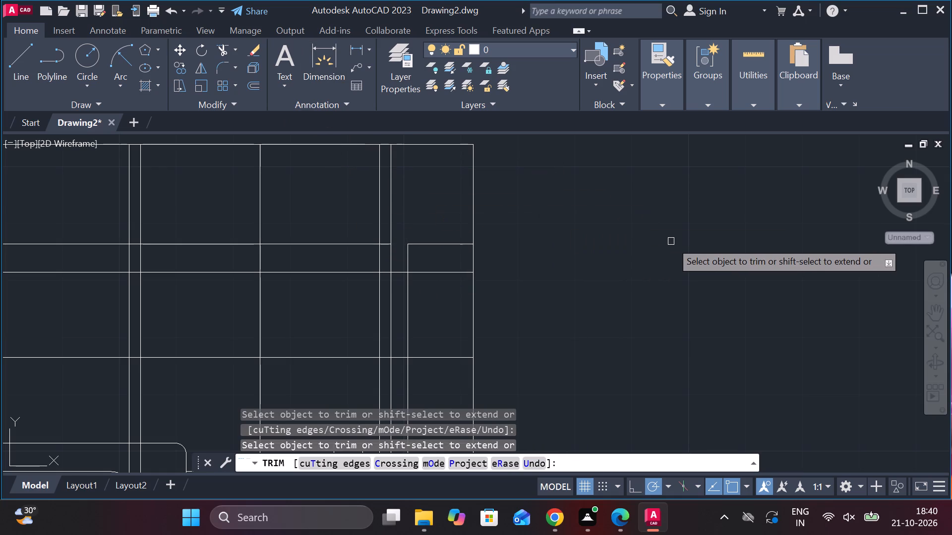
key("Escape")
key("Escape")
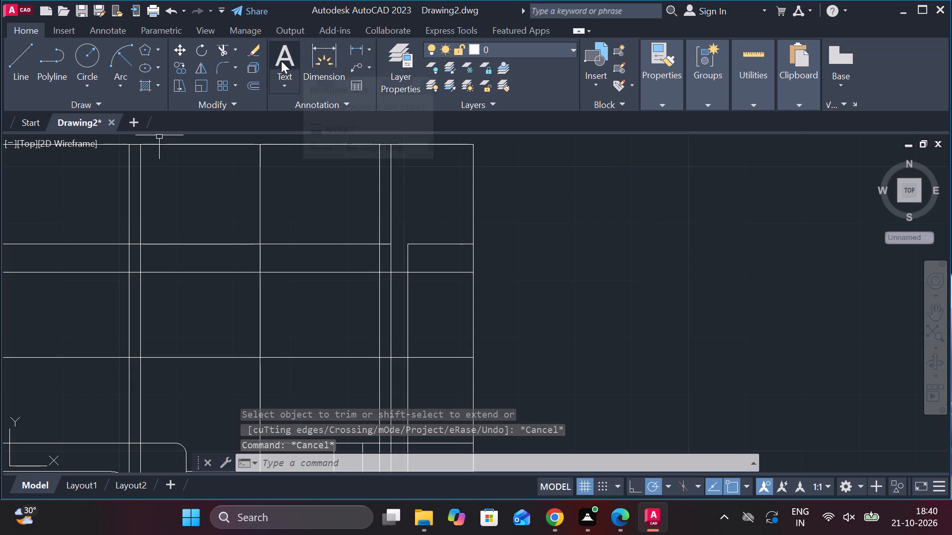
Fillet the corner between the shortened rightmost inner vertical line and the short horizontal segment beside it with radius 3.
left_click(226, 67)
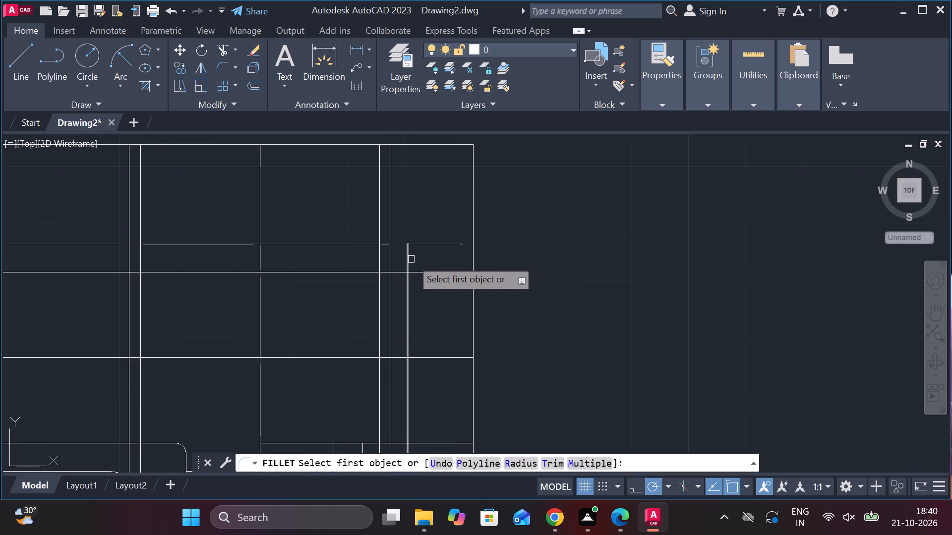
left_click(411, 259)
left_click(431, 248)
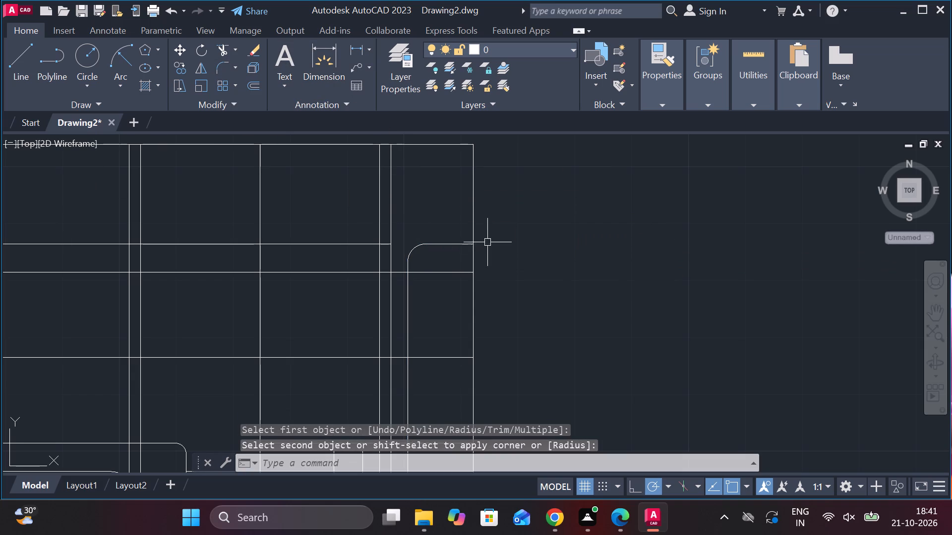
Extend the remaining long part of the second horizontal line from the top across the gap to the new fillet.
scroll(444, 230, "down", 2)
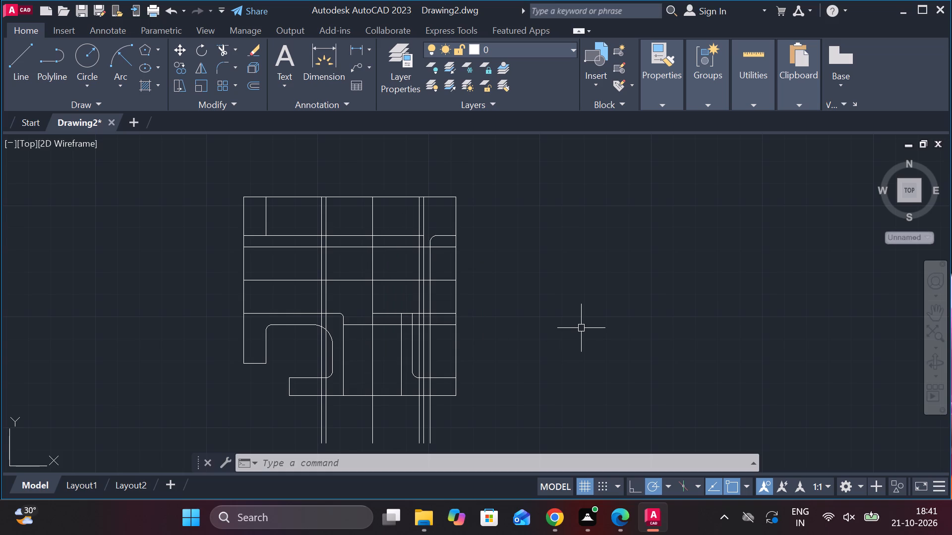
type("EX")
key("Return")
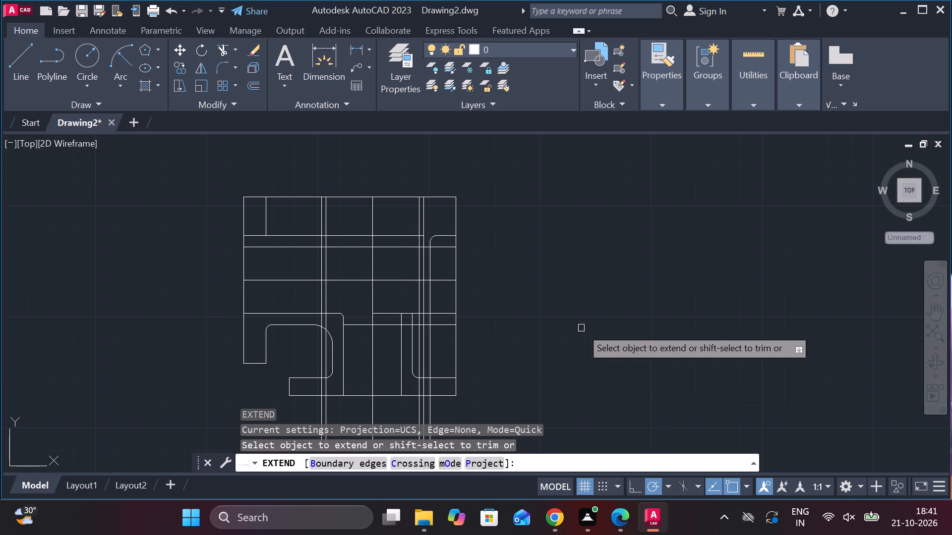
left_click(396, 232)
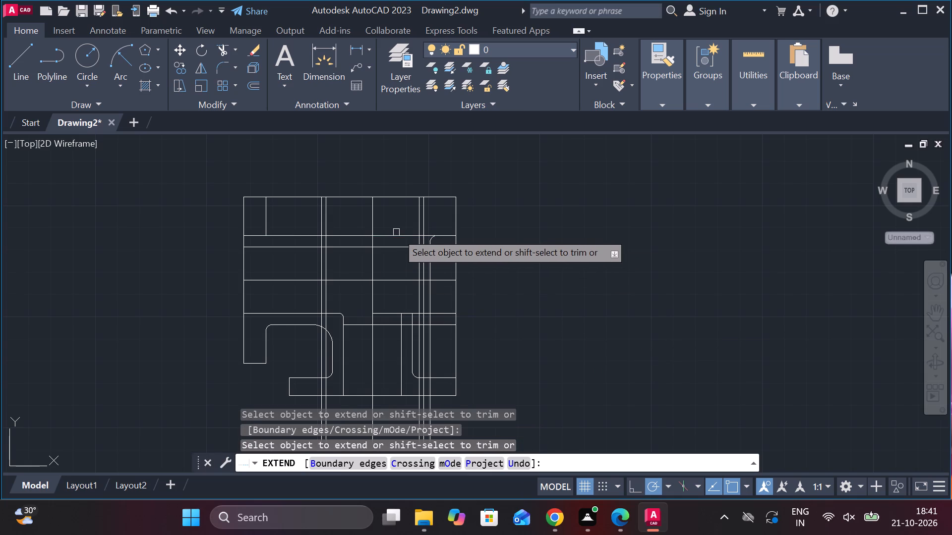
key("Escape")
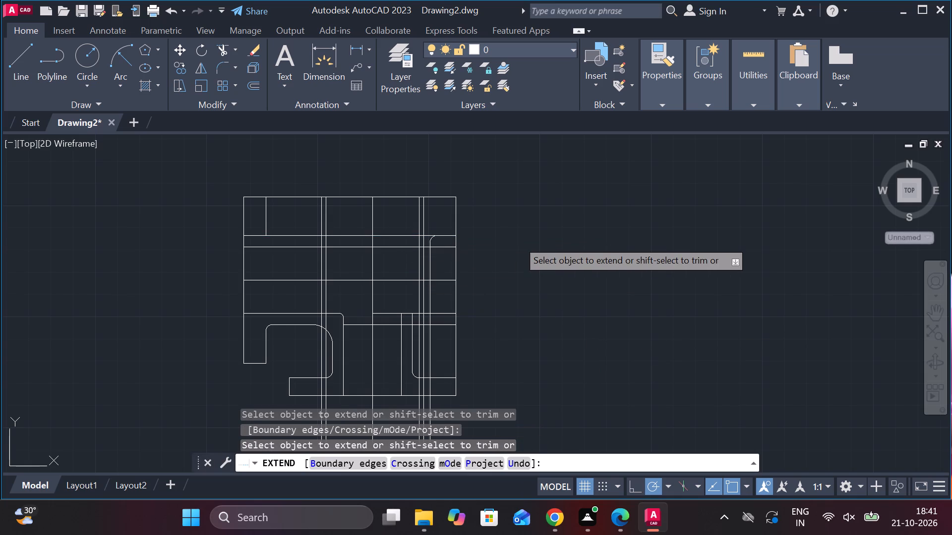
Copy both pieces of the second horizontal line from the top 8 units straight up.
left_click(403, 237)
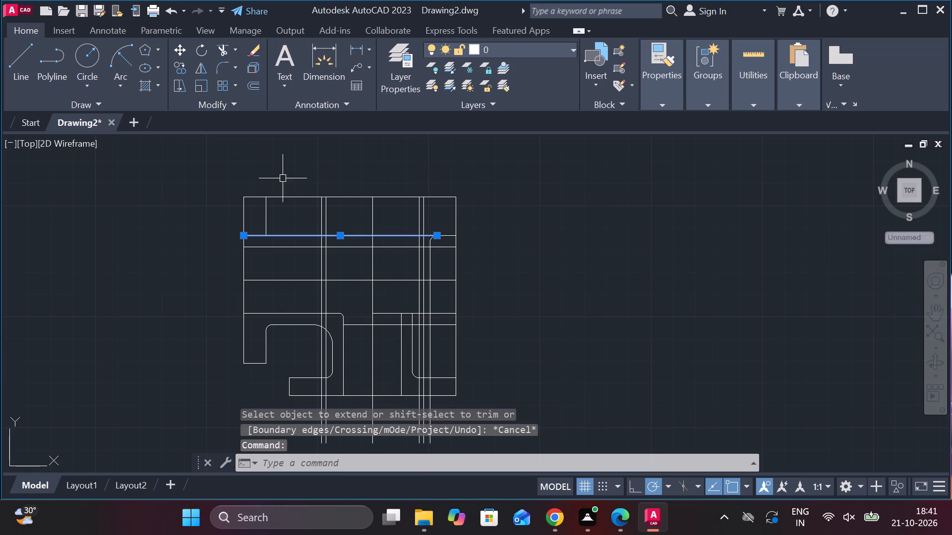
scroll(444, 263, "up", 2)
left_click(461, 195)
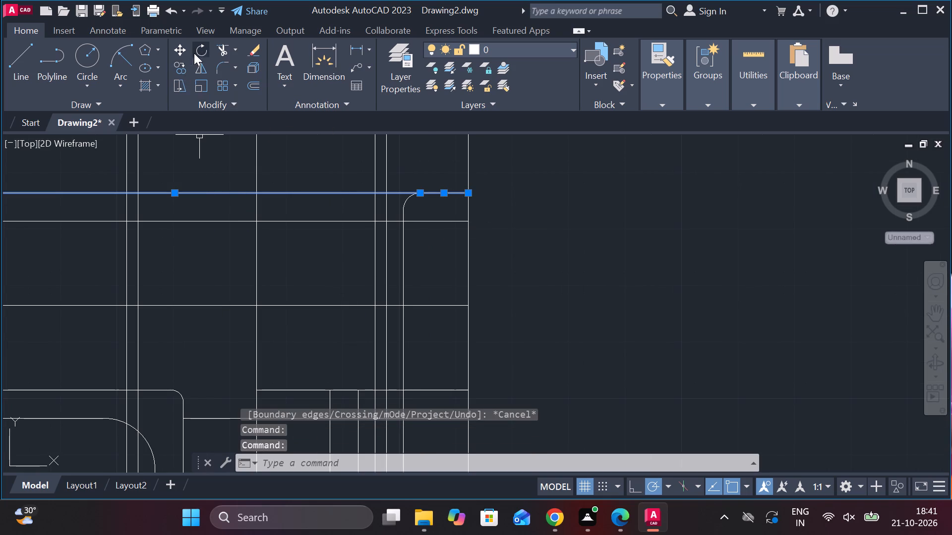
left_click(176, 68)
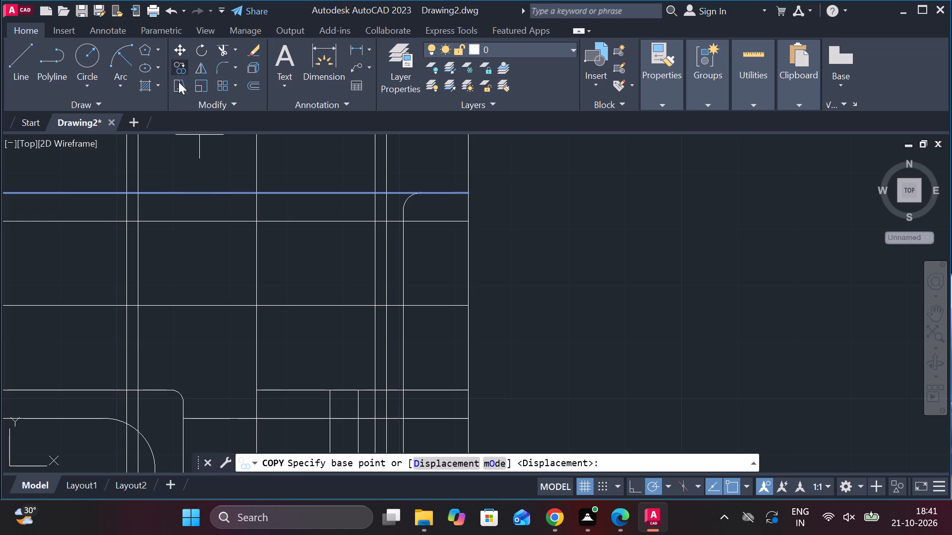
left_click(320, 188)
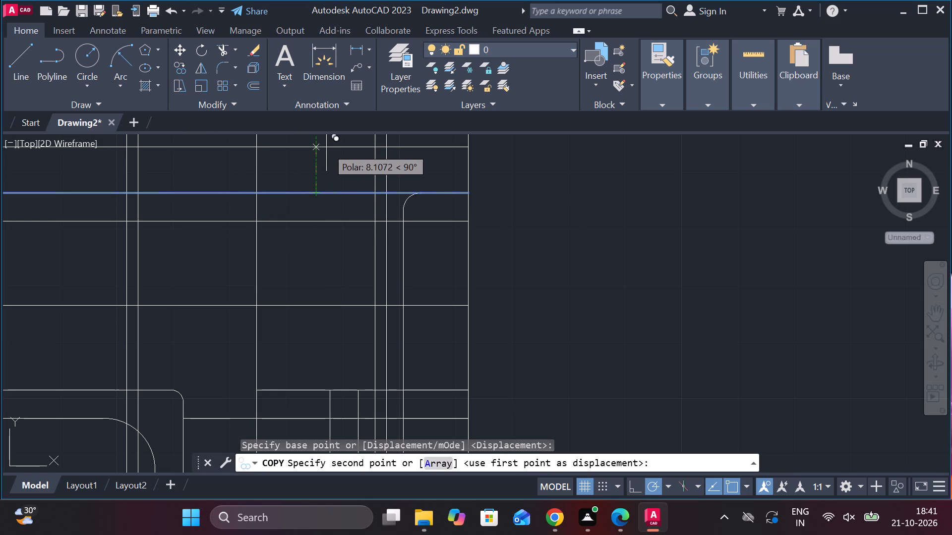
key("8")
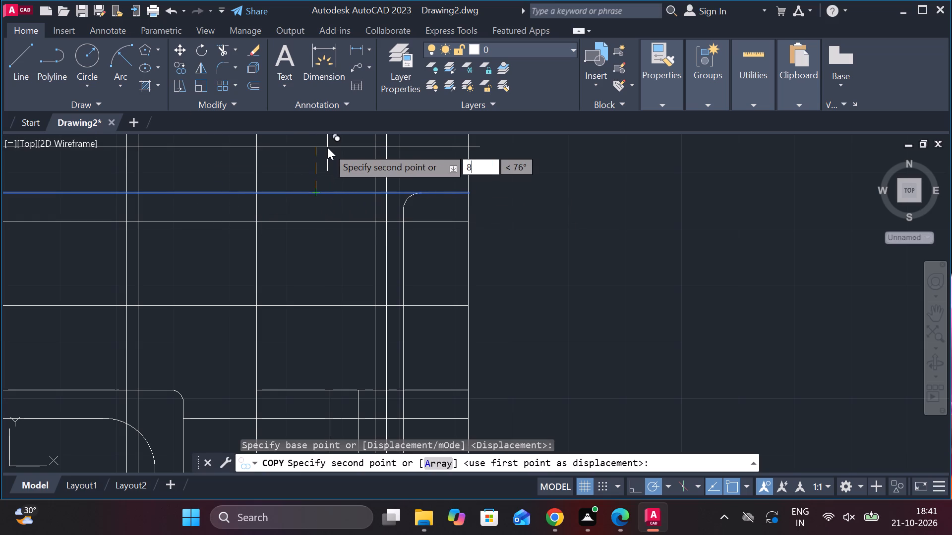
key("Return")
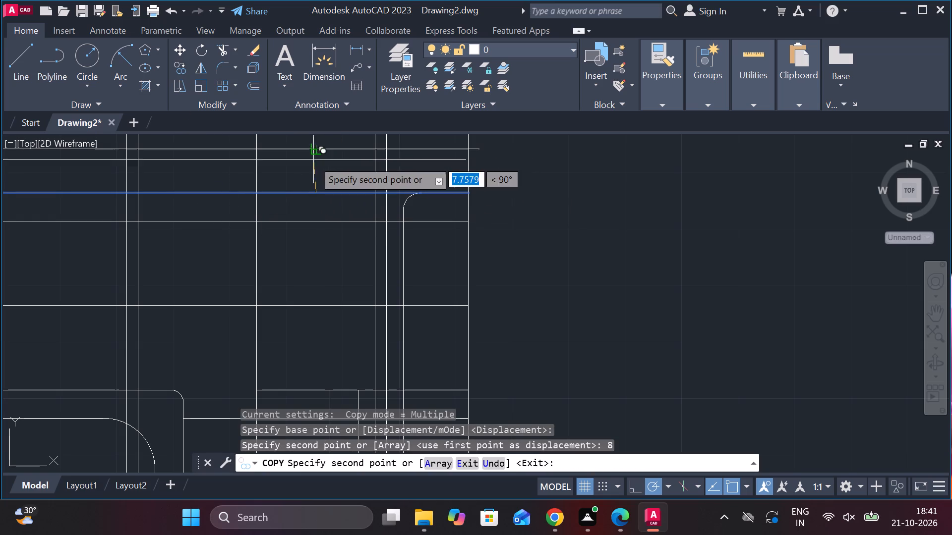
key("ctrl+z")
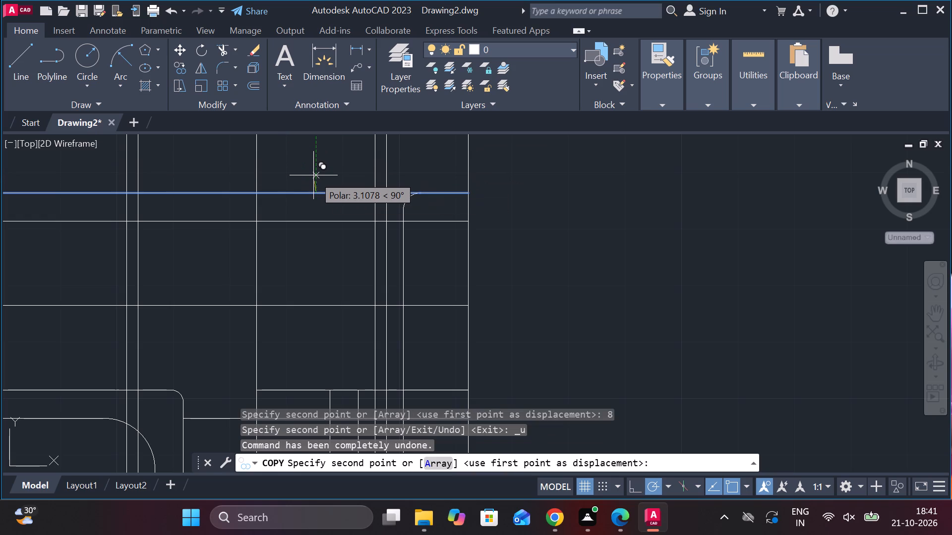
scroll(293, 228, "down", 2)
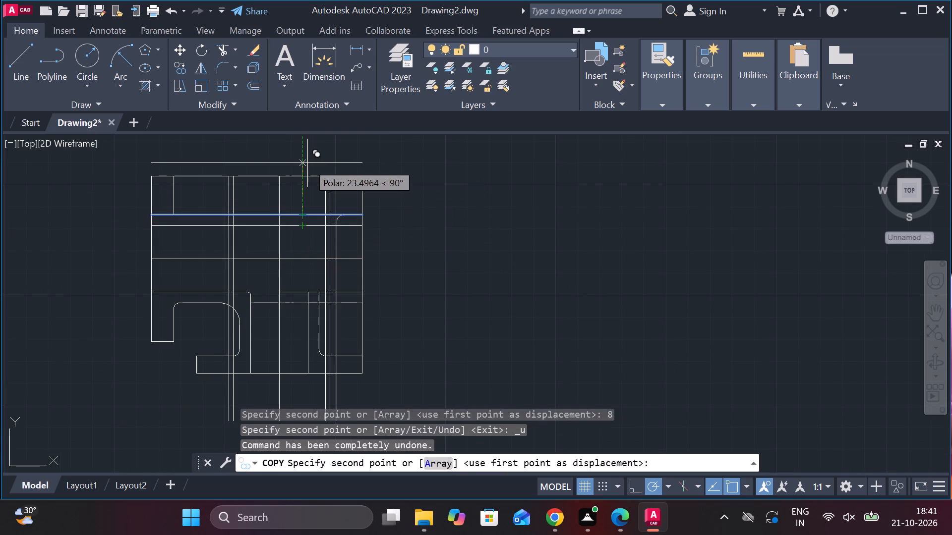
key("8")
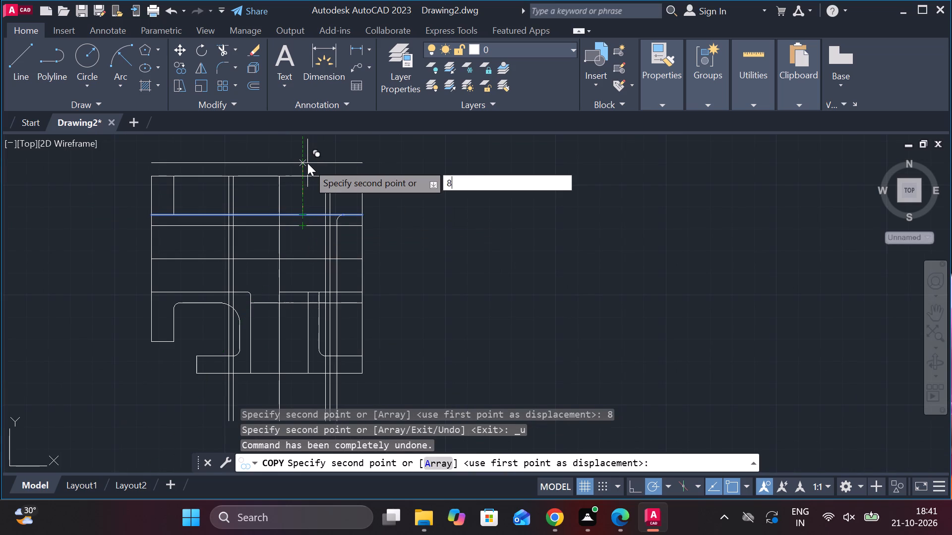
key("Return")
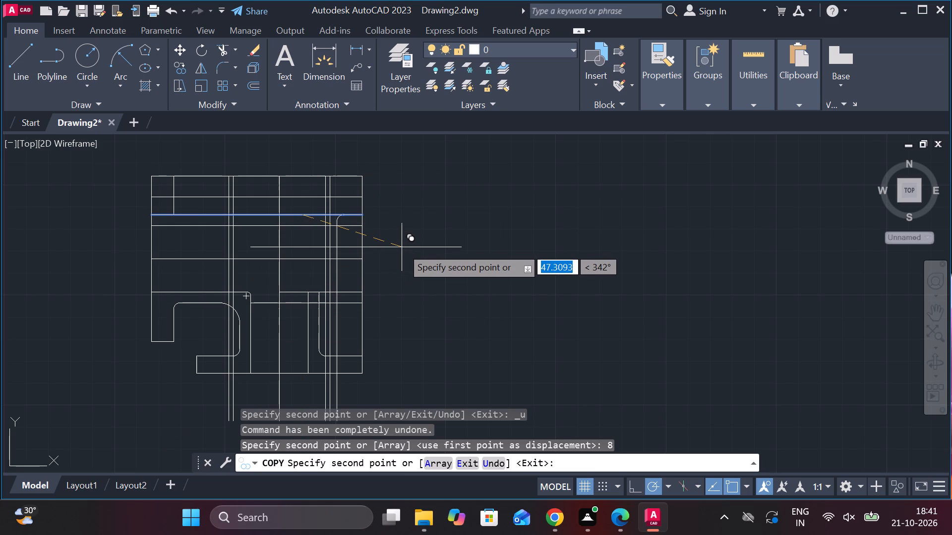
key("Escape")
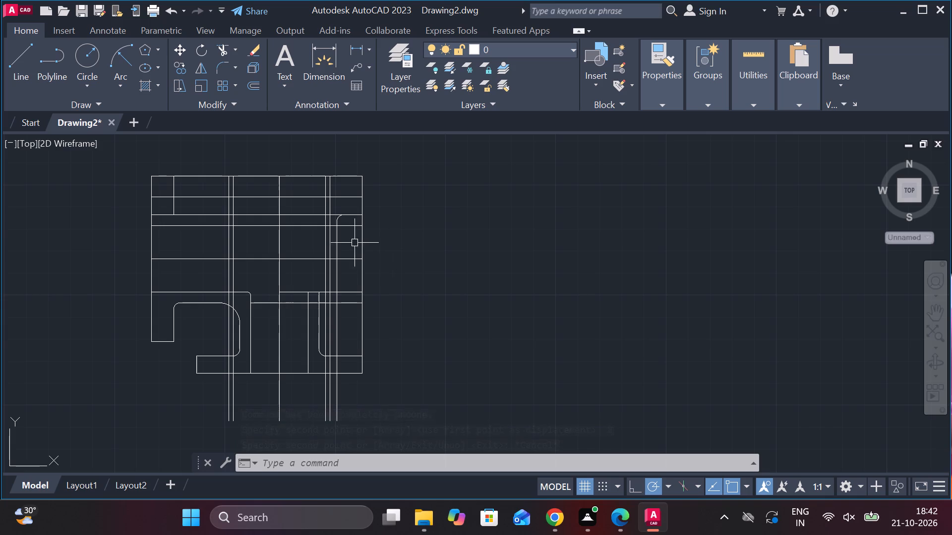
Copy both pieces of the new horizontal line just below the top edge 4 units straight down.
left_click(273, 197)
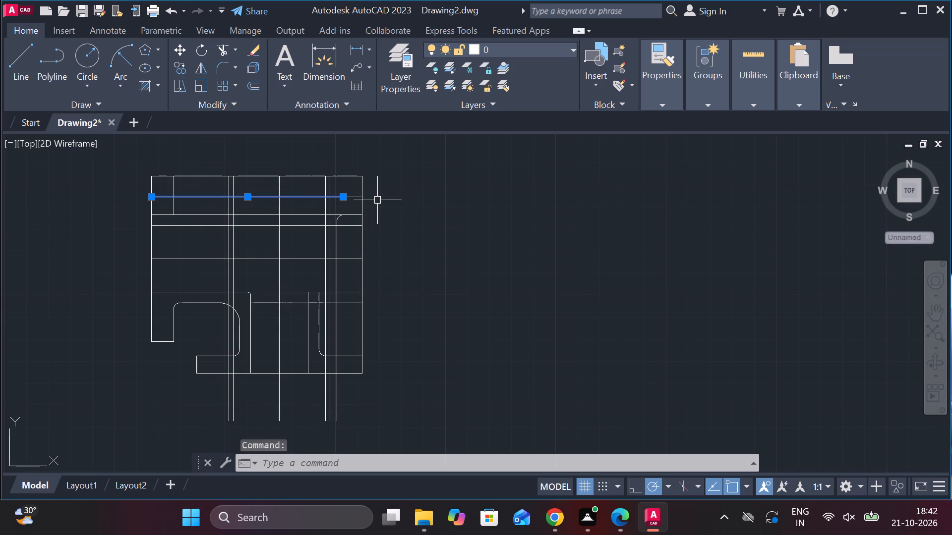
scroll(363, 204, "up", 1)
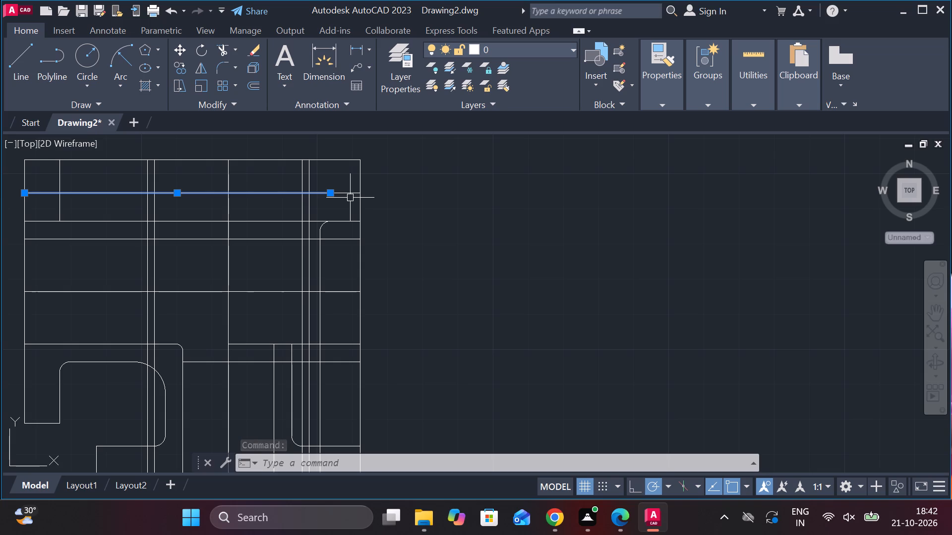
left_click(351, 196)
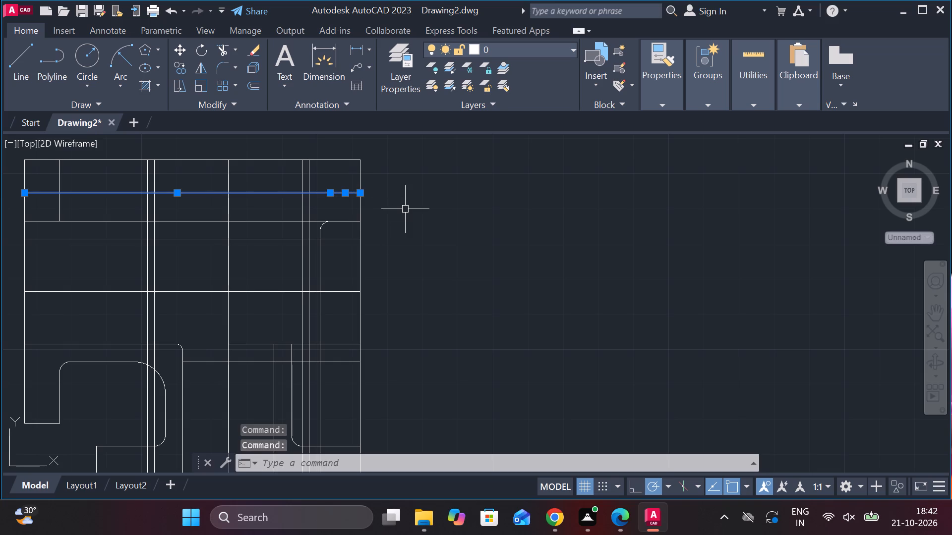
left_click(185, 71)
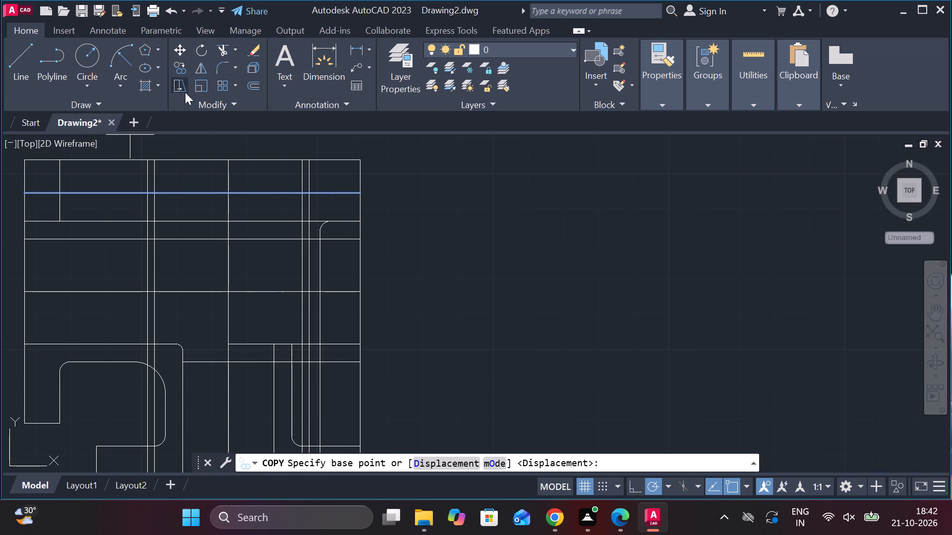
left_click(195, 194)
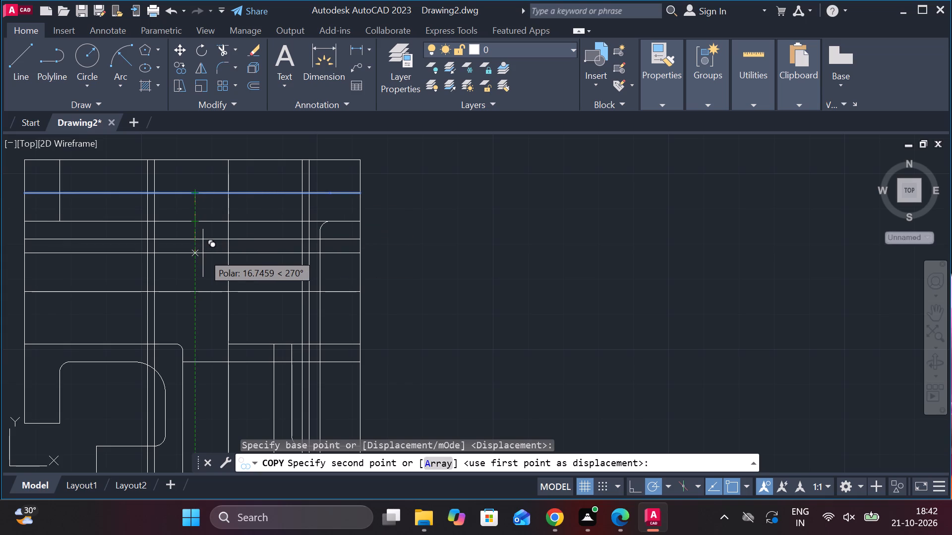
key("4")
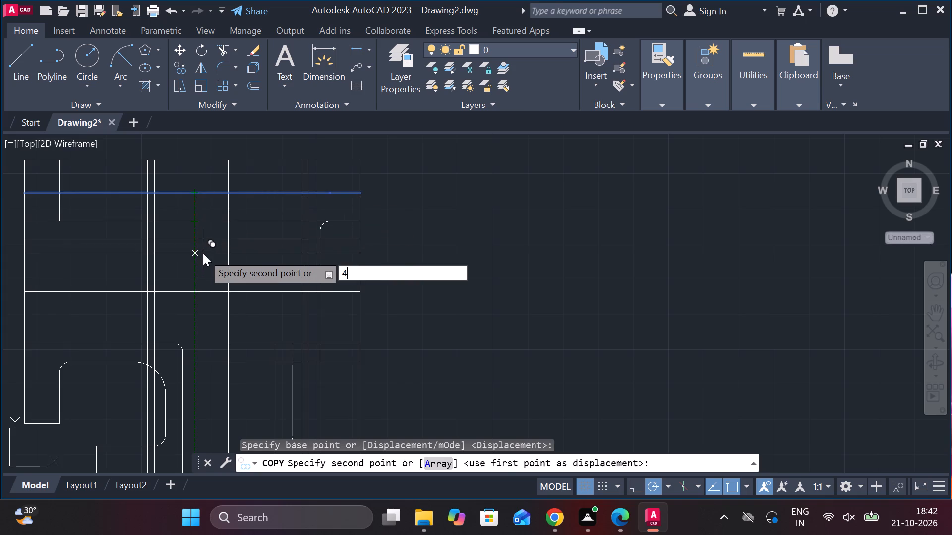
key("Return")
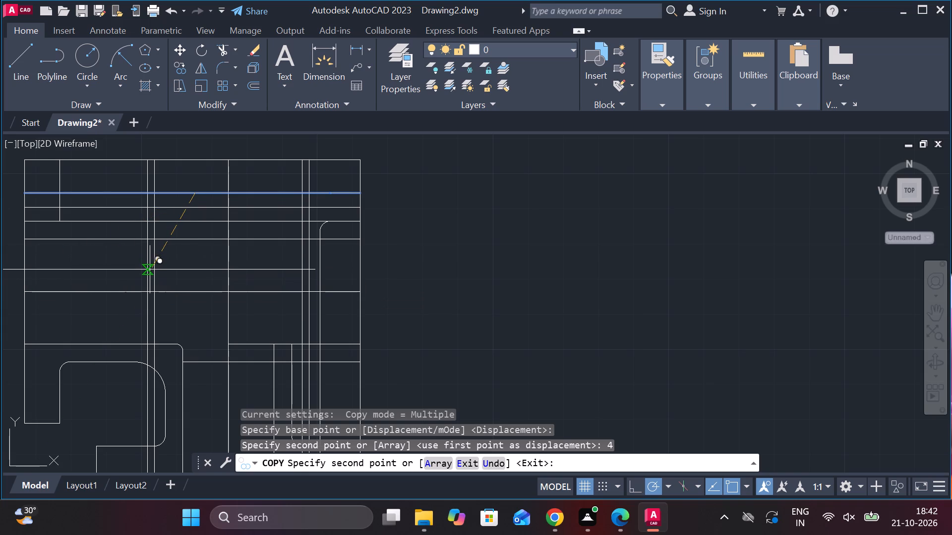
key("Escape")
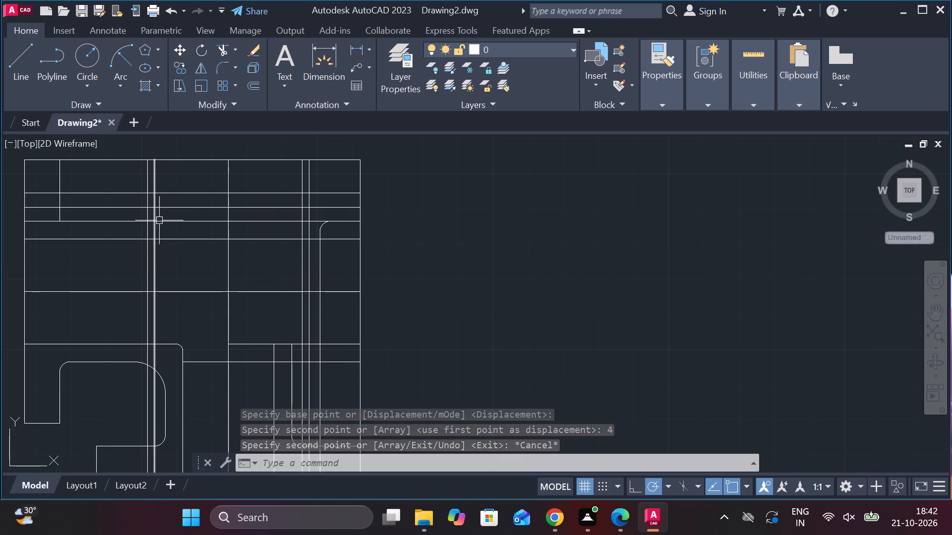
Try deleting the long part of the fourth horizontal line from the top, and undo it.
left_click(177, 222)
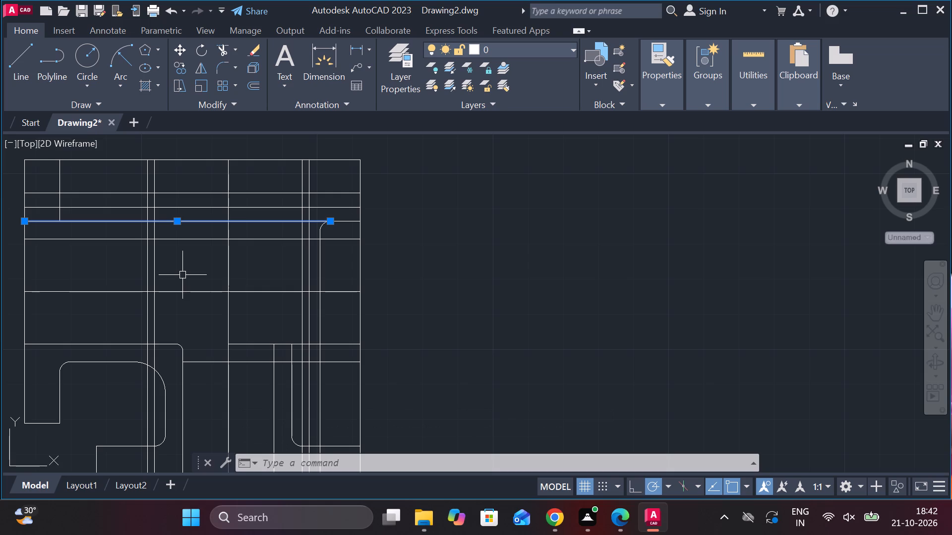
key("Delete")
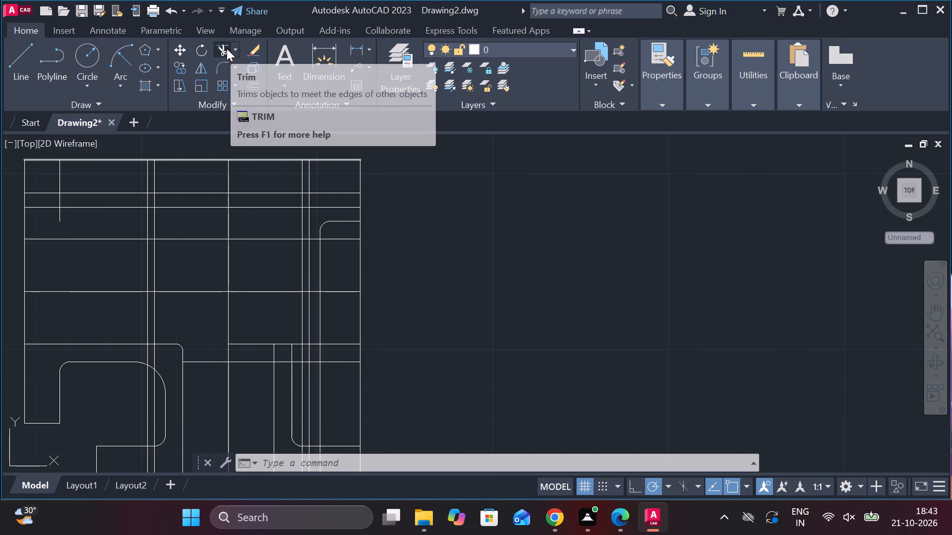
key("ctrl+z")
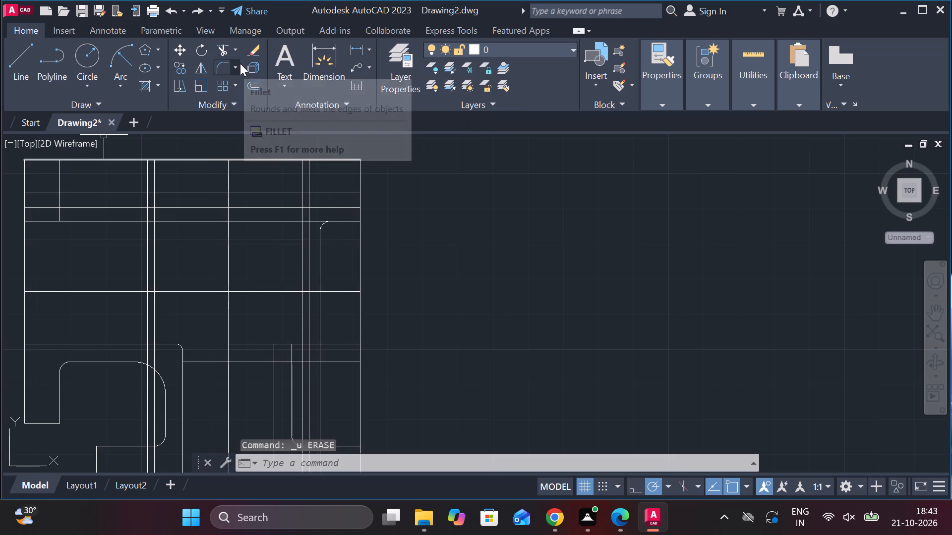
Trim the third horizontal line left of the short vertical, and the fourth from the left inner vertical pair to the radius 3 fillet.
left_click(223, 53)
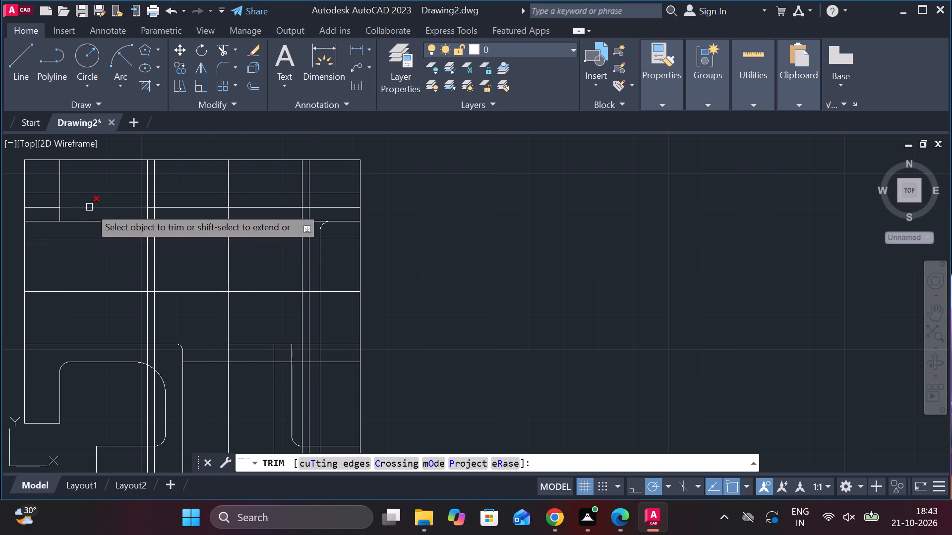
left_click(51, 207)
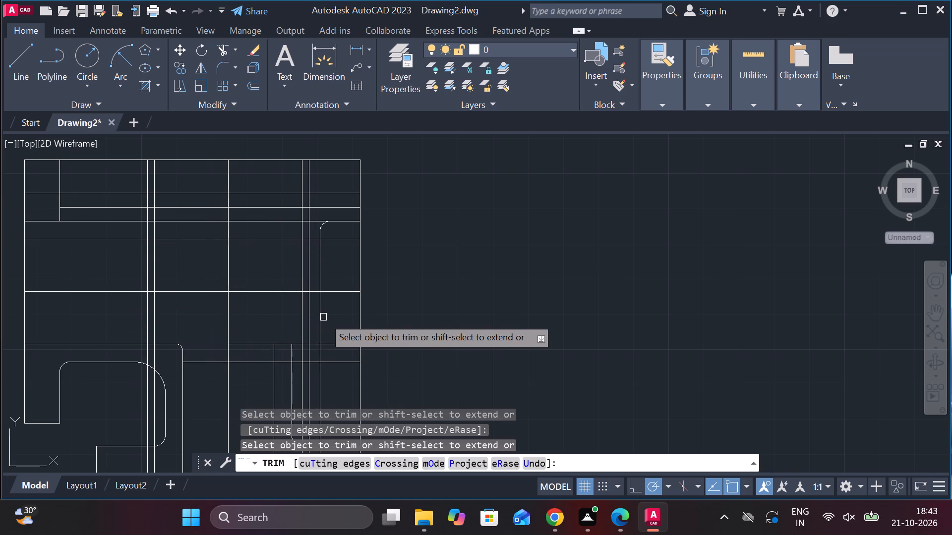
left_click(187, 224)
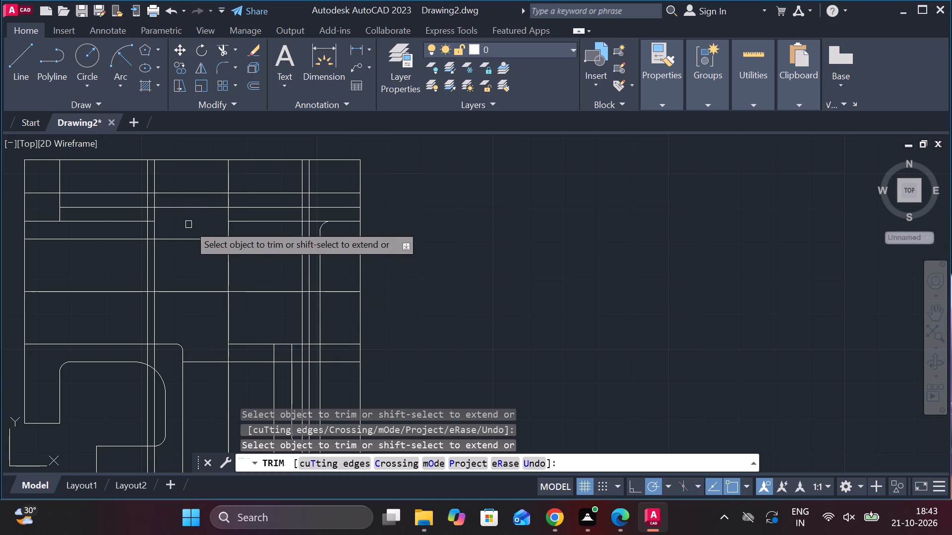
left_click(274, 223)
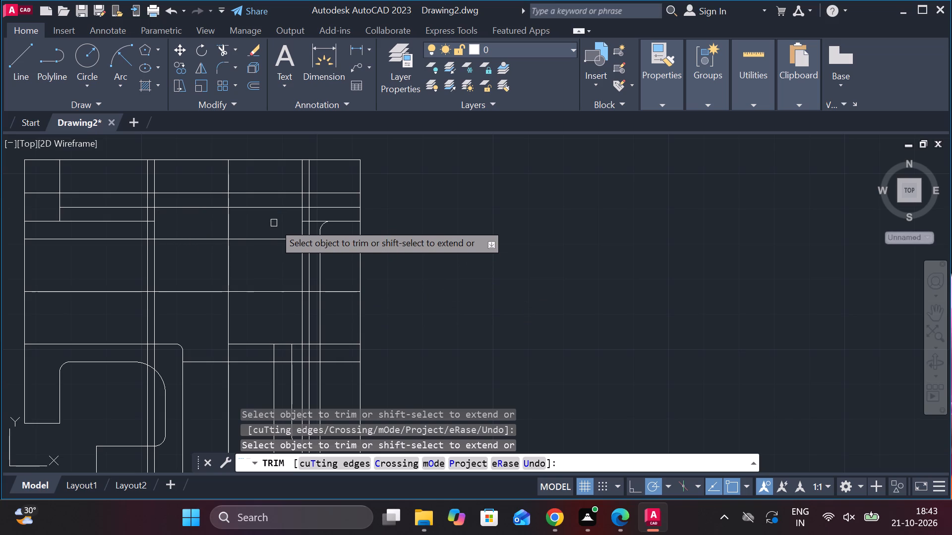
scroll(328, 217, "up", 2)
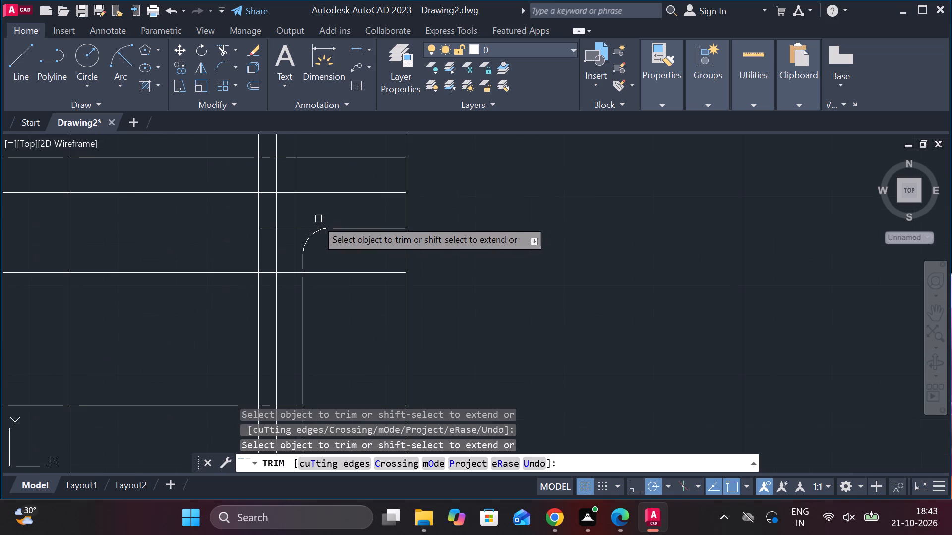
left_click(272, 228)
left_click(293, 229)
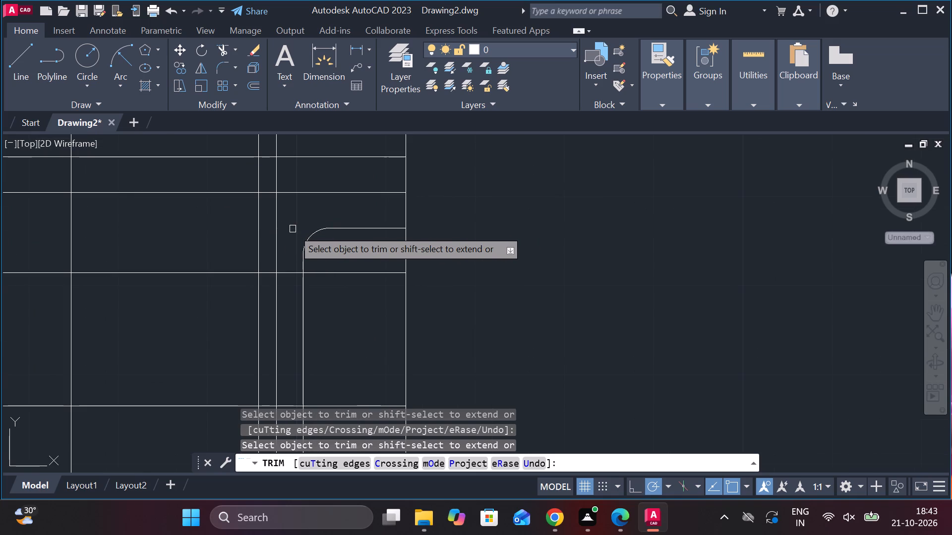
Trim the left inner pair's right vertical and the right inner pair's left vertical above the third horizontal line from the top.
scroll(307, 234, "down", 2)
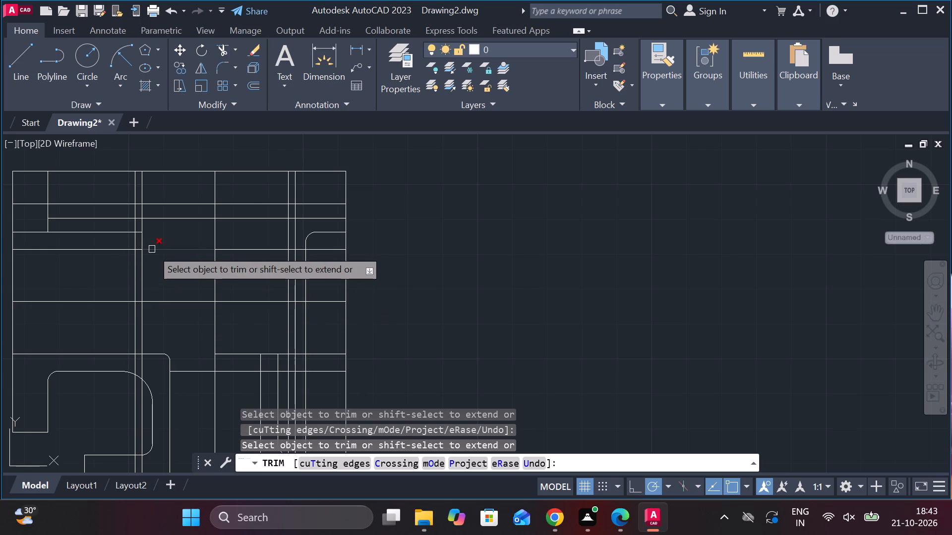
left_click(142, 214)
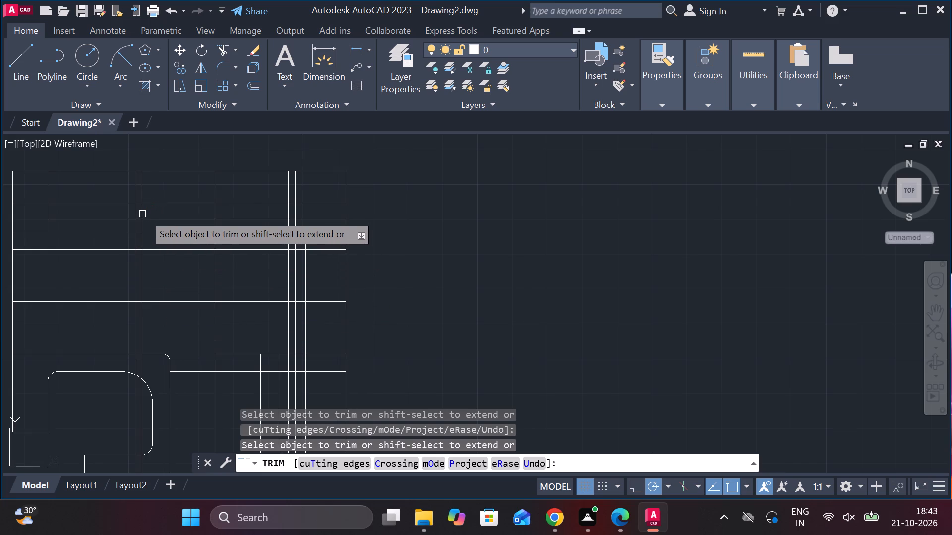
left_click(139, 191)
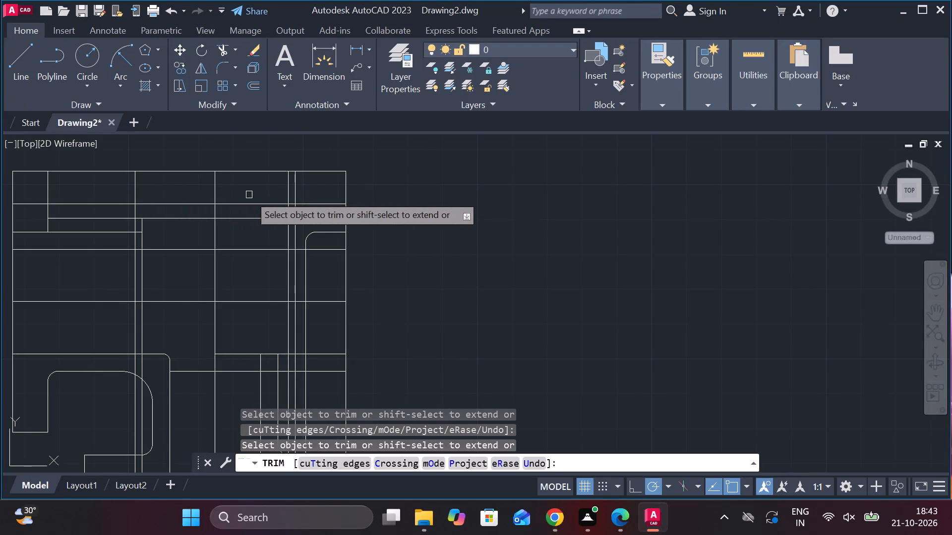
left_click(286, 184)
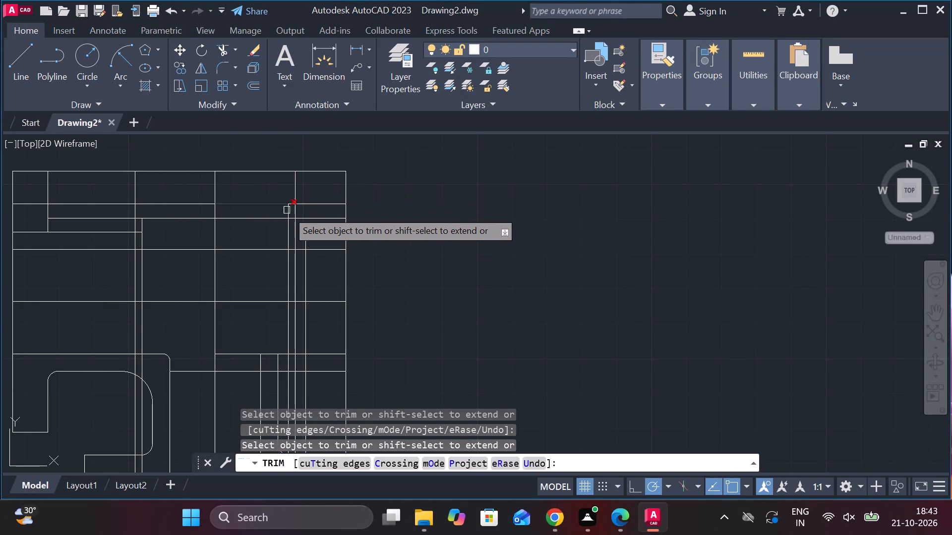
left_click(287, 212)
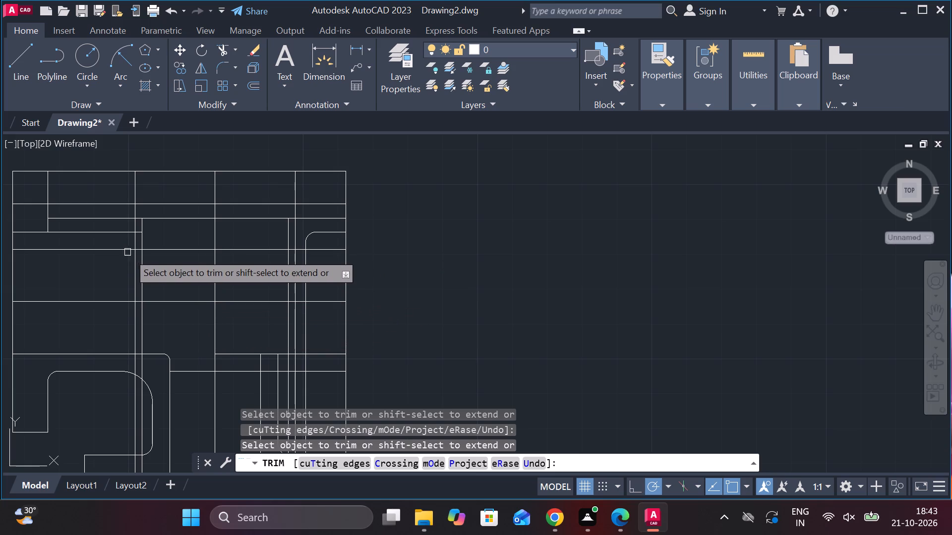
Trim the fifth horizontal line from the top between the left inner pair's right vertical and the centre vertical.
scroll(146, 250, "up", 1)
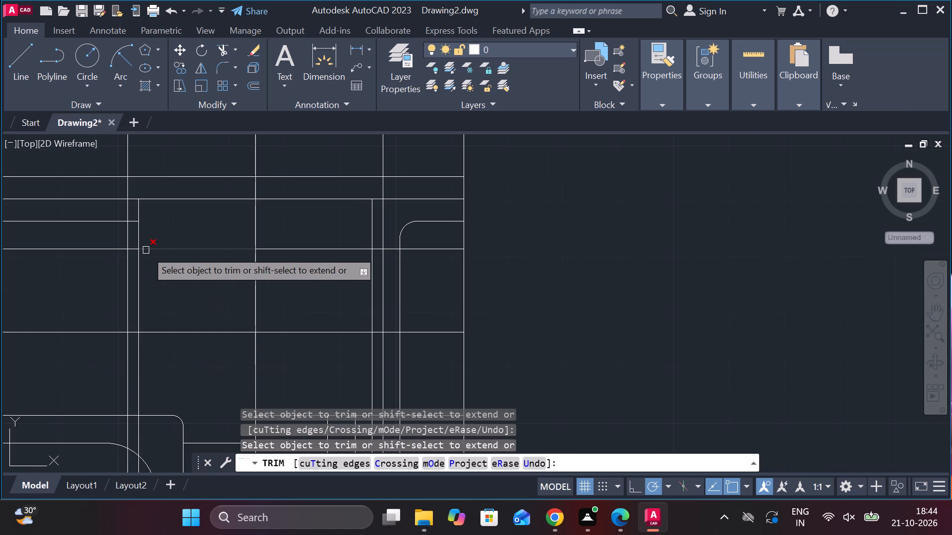
left_click(172, 249)
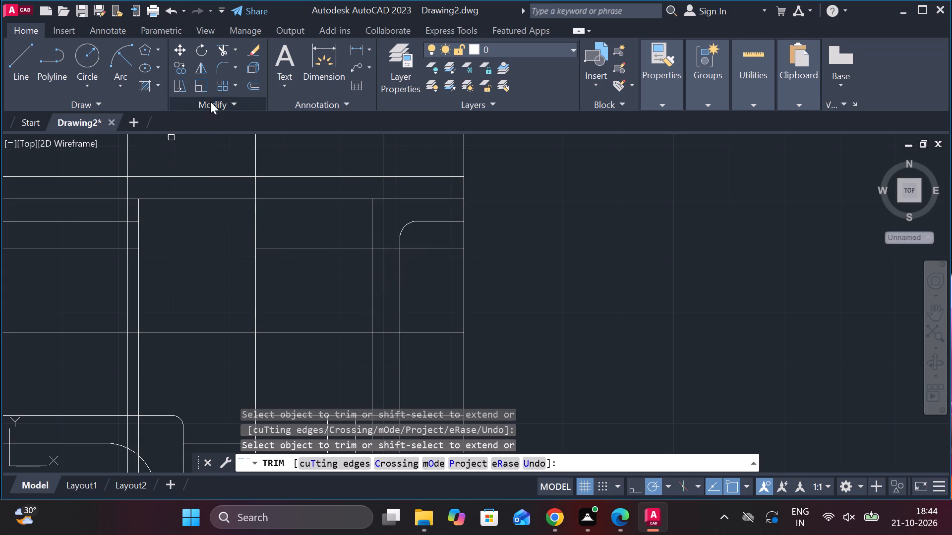
Fillet the corner where the fifth horizontal line's left part meets the left inner pair's right vertical.
left_click(218, 70)
scroll(149, 237, "up", 1)
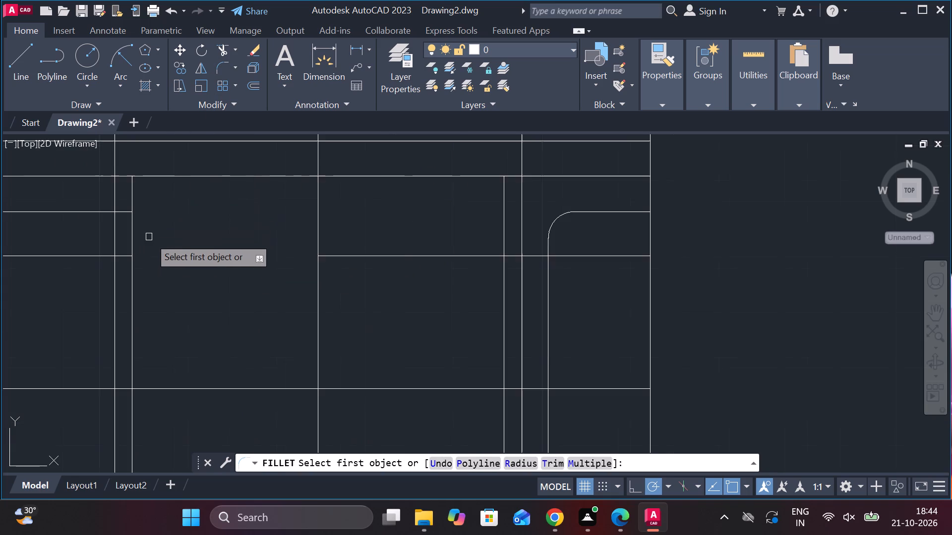
scroll(149, 237, "up", 1)
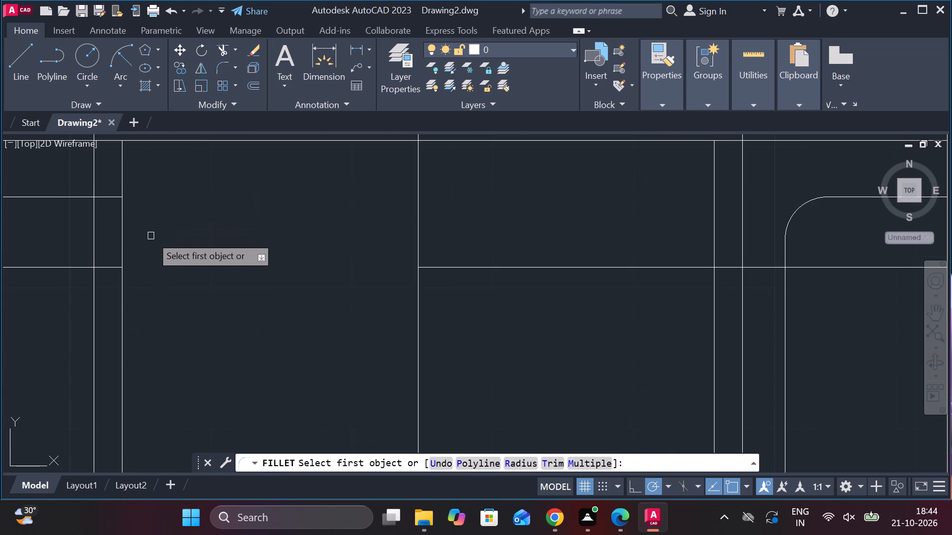
left_click(110, 266)
left_click(119, 242)
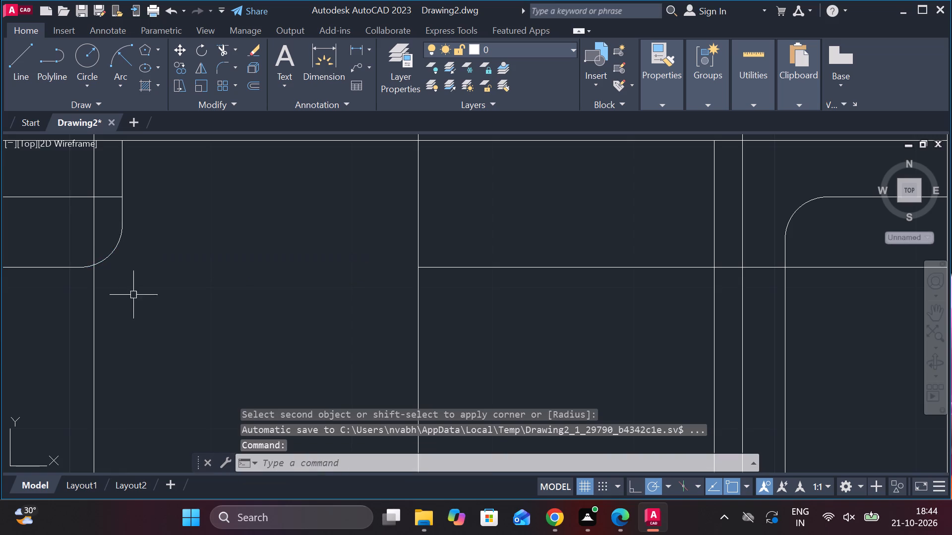
Trim the left inner pair's left vertical between the third and sixth horizontal lines, and the third horizontal line left of that vertical.
scroll(206, 290, "down", 2)
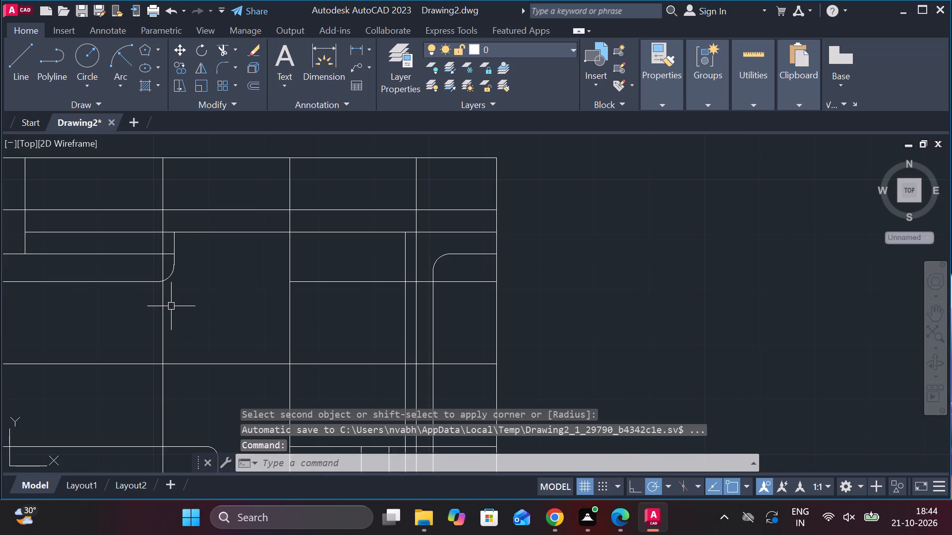
left_click(225, 53)
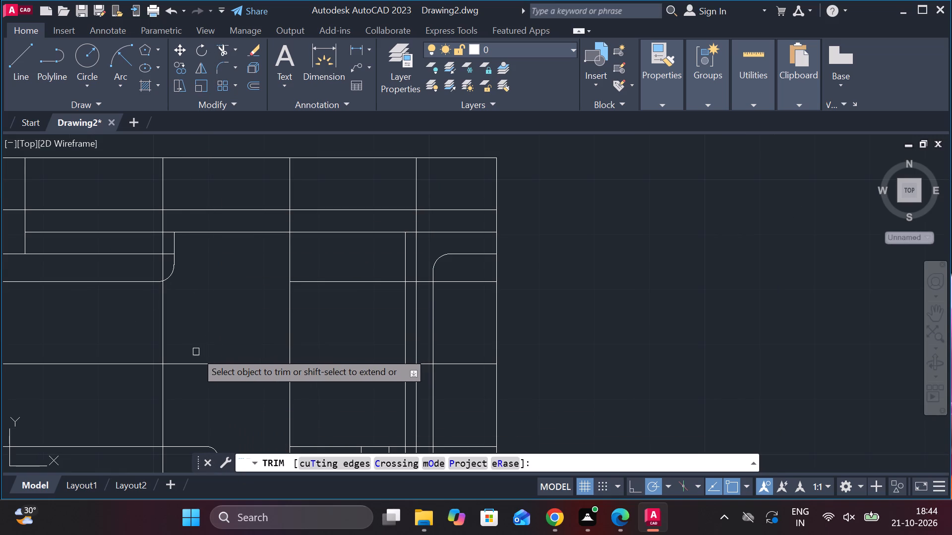
left_click(161, 328)
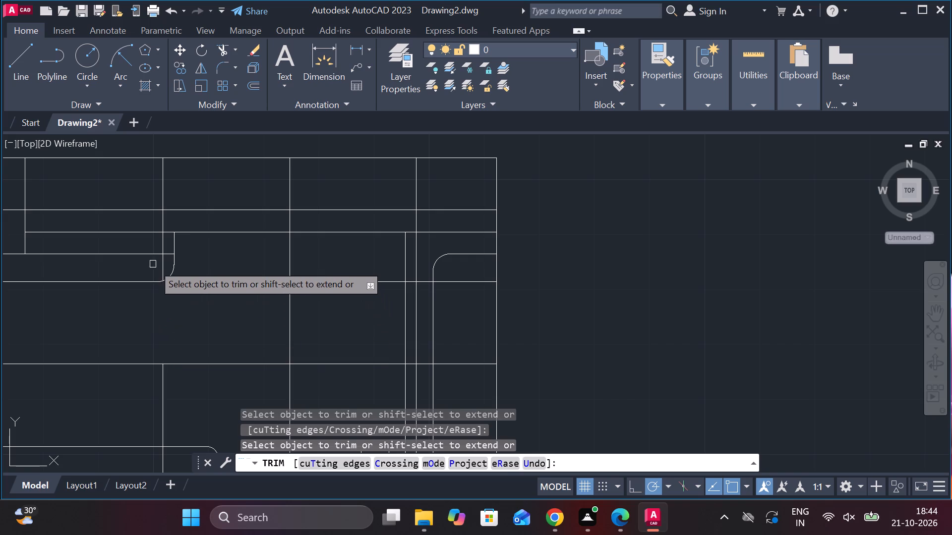
left_click(160, 269)
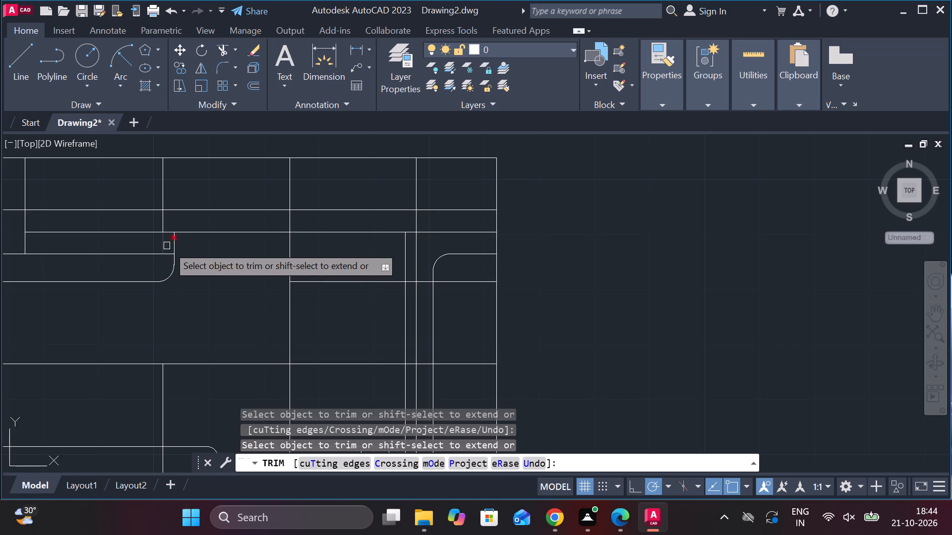
left_click(165, 246)
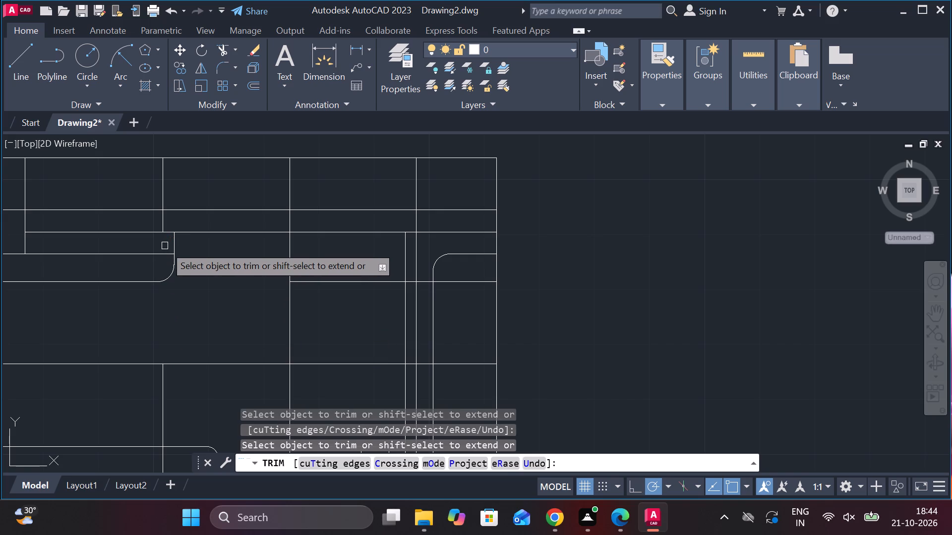
left_click(120, 234)
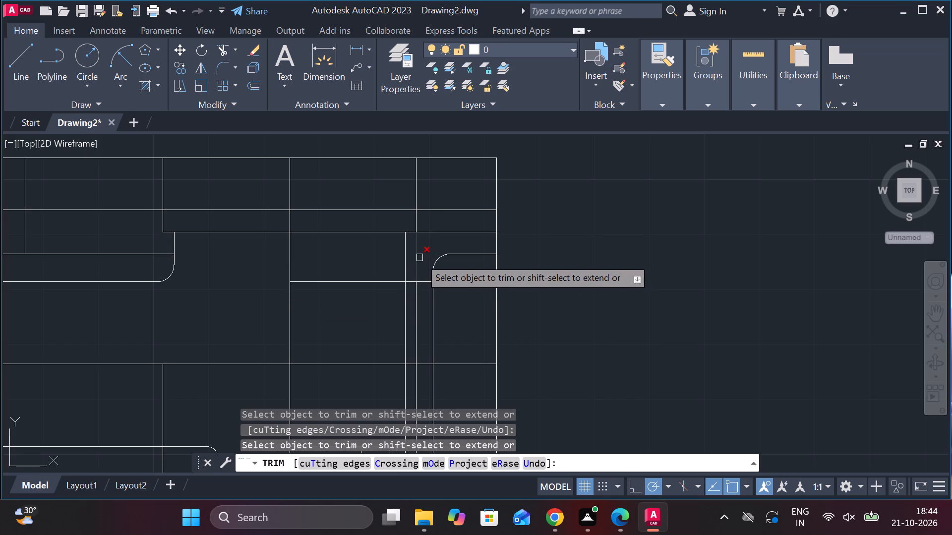
Trim the right inner pair's right vertical between the third and fifth horizontal lines, and the third horizontal line beyond that vertical.
left_click(419, 258)
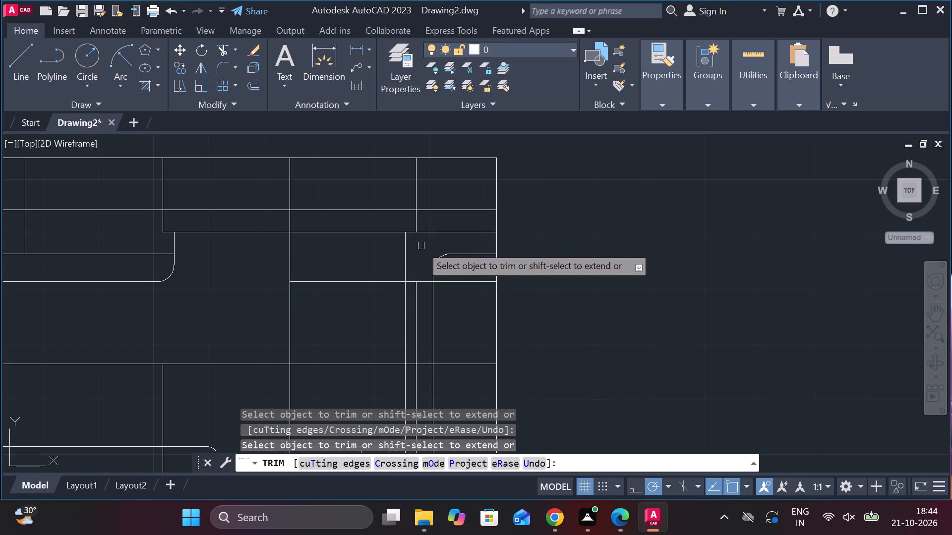
left_click(436, 234)
left_click(471, 233)
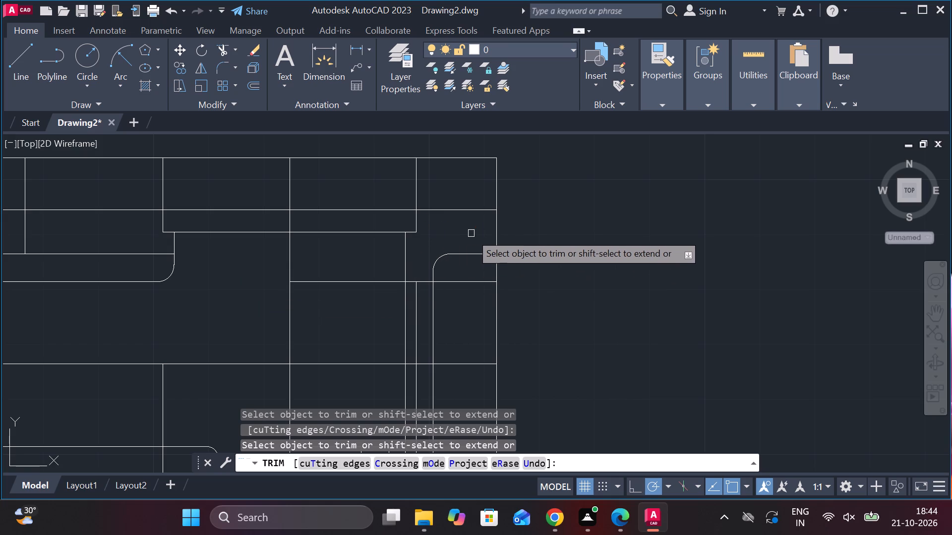
Trim the eighth horizontal line from the top, removing its part from the centre vertical to the right edge.
scroll(195, 283, "down", 1)
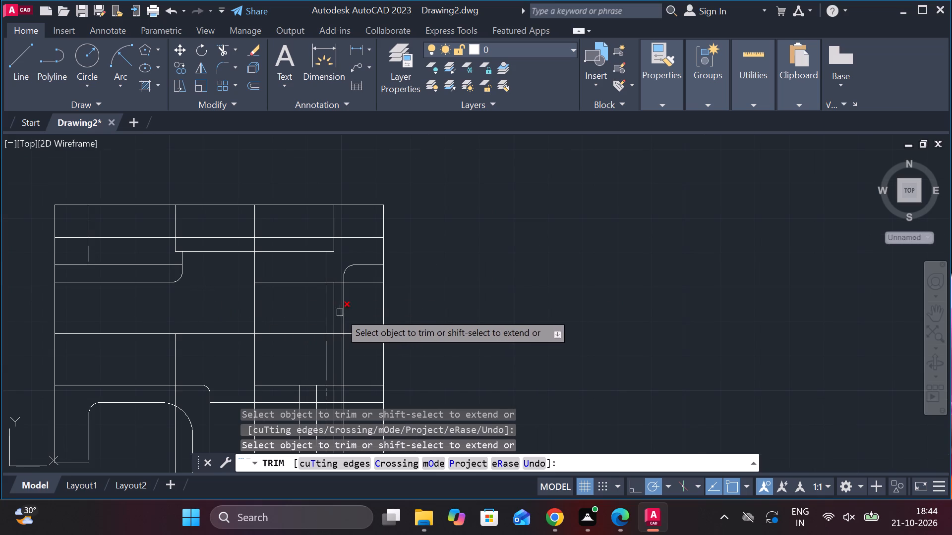
scroll(359, 335, "up", 1)
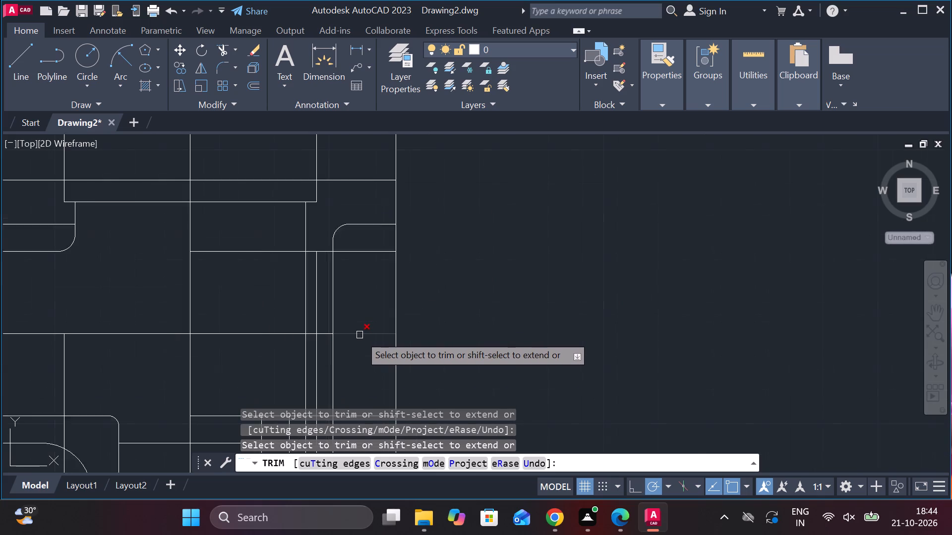
scroll(359, 335, "up", 1)
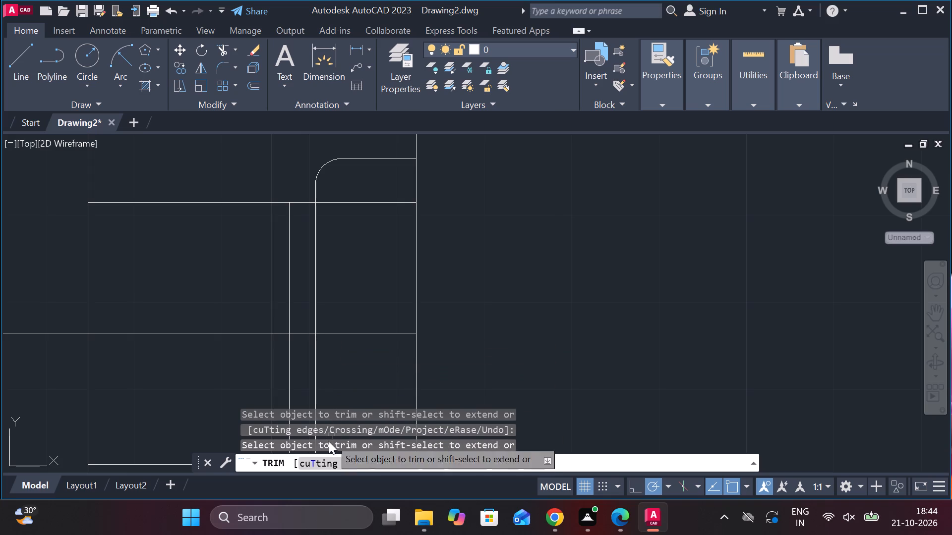
scroll(317, 397, "down", 2)
scroll(382, 325, "down", 3)
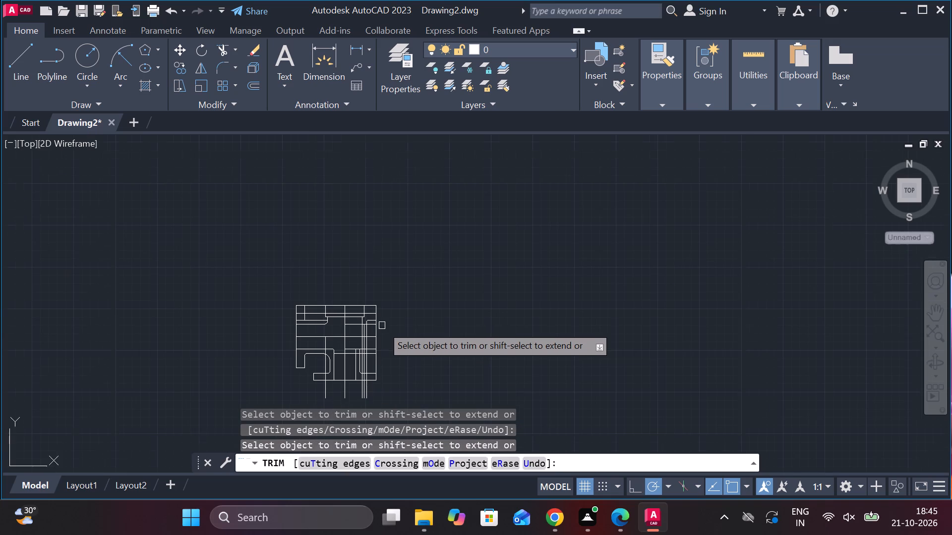
scroll(371, 389, "up", 4)
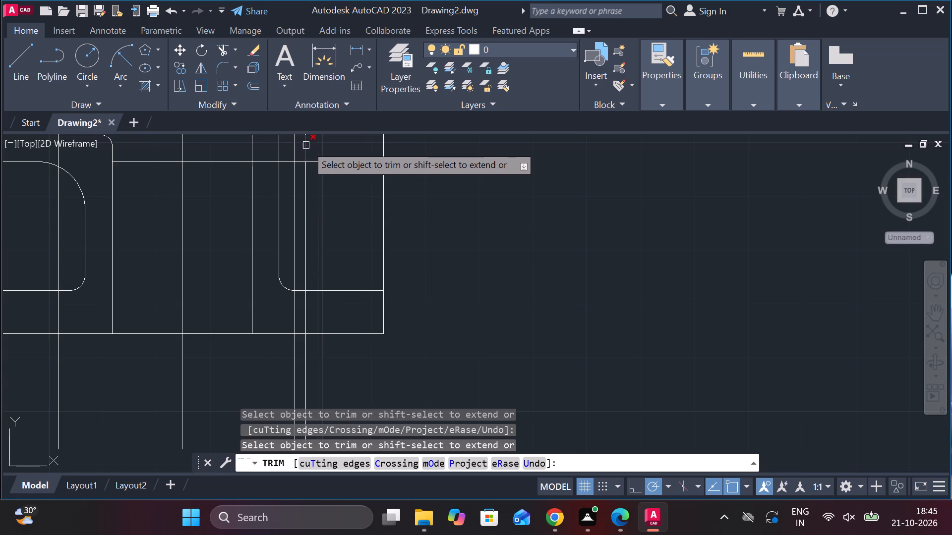
scroll(310, 160, "down", 1)
scroll(386, 133, "up", 1)
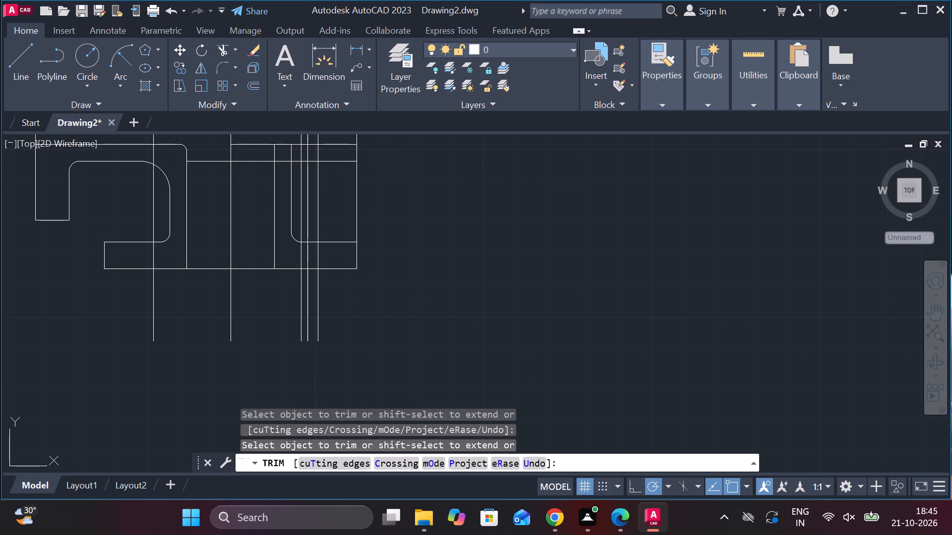
scroll(386, 133, "up", 1)
scroll(399, 185, "down", 1)
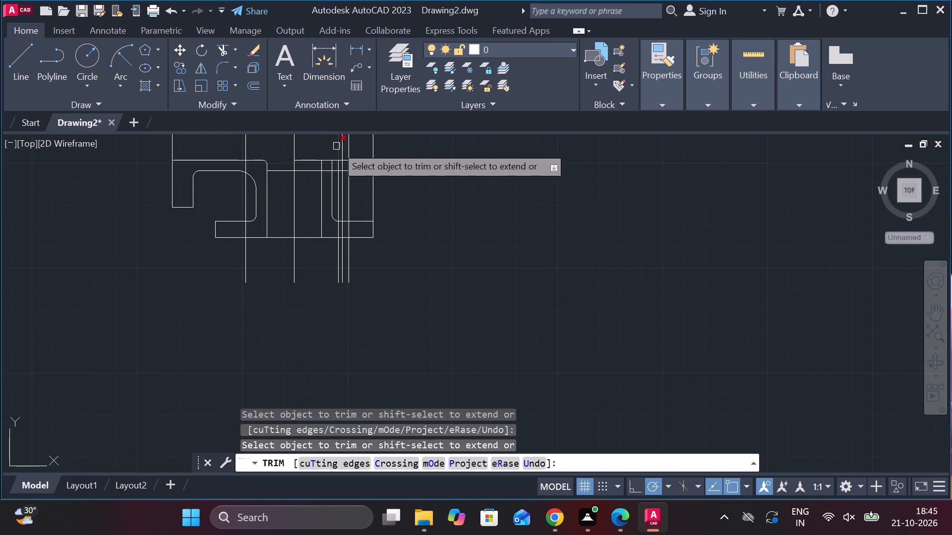
scroll(336, 146, "up", 2)
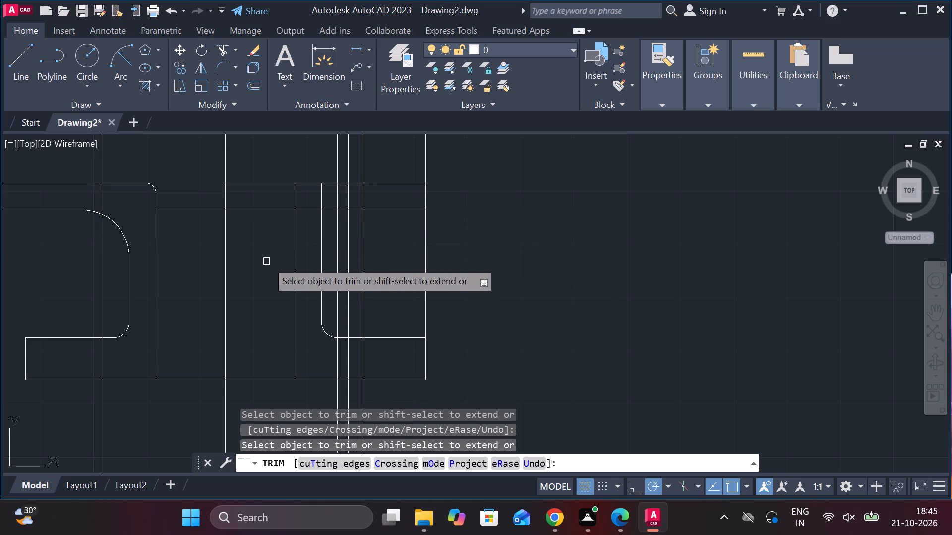
left_click(250, 209)
left_click(312, 211)
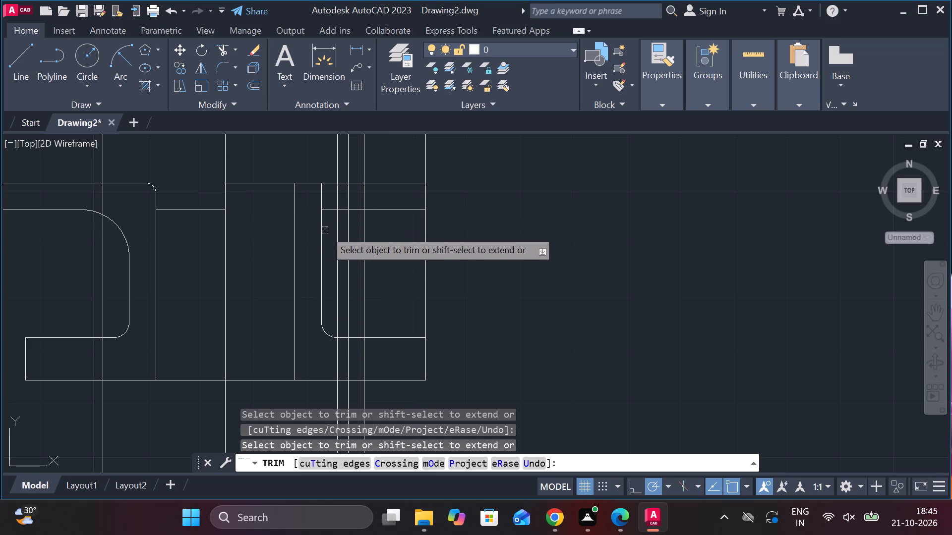
left_click(327, 209)
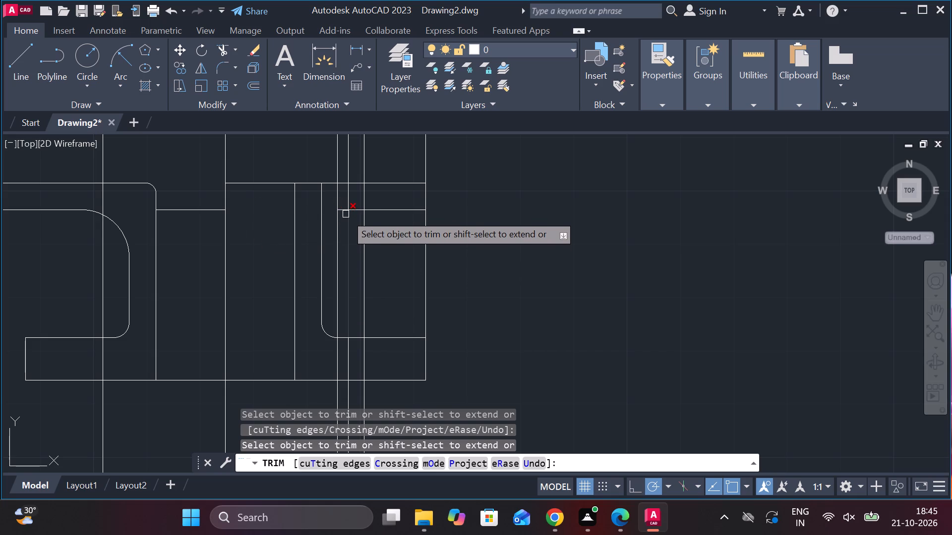
left_click(342, 212)
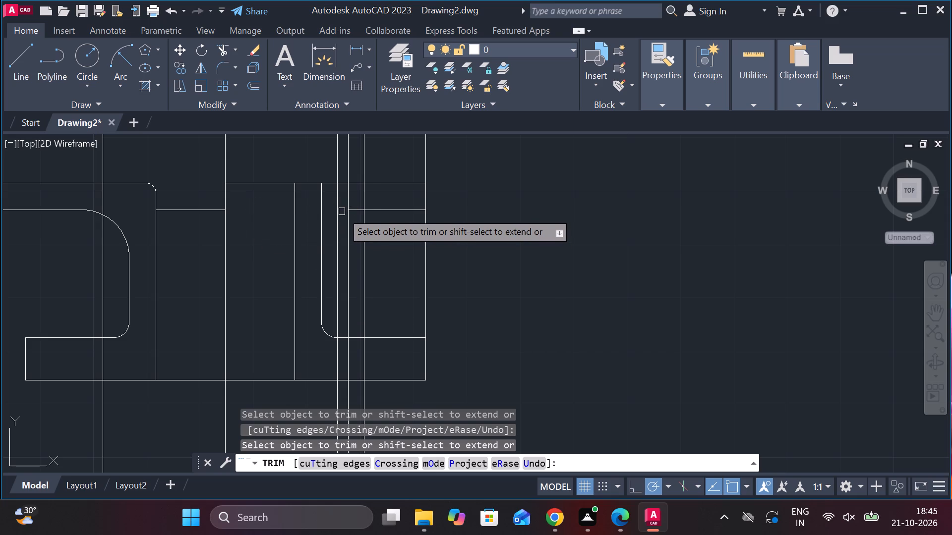
left_click(359, 212)
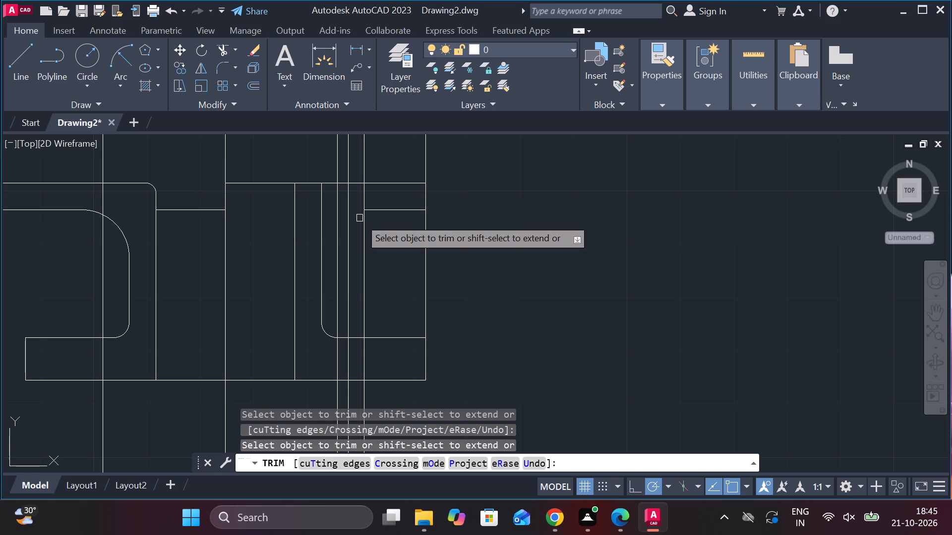
left_click(392, 211)
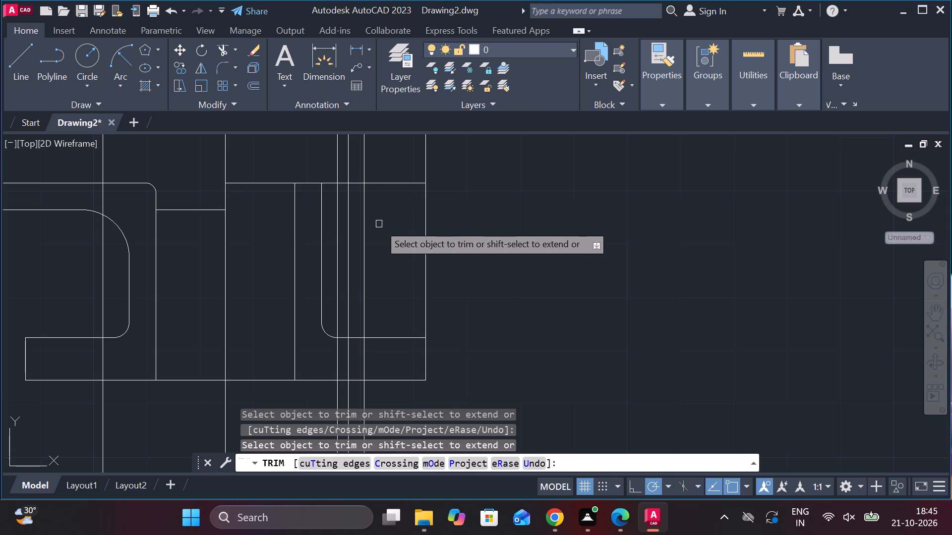
Trim the right inner pair's left vertical between the seventh horizontal line and the lower horizontal line at the existing bottom fillet.
left_click(339, 204)
scroll(345, 242, "down", 2)
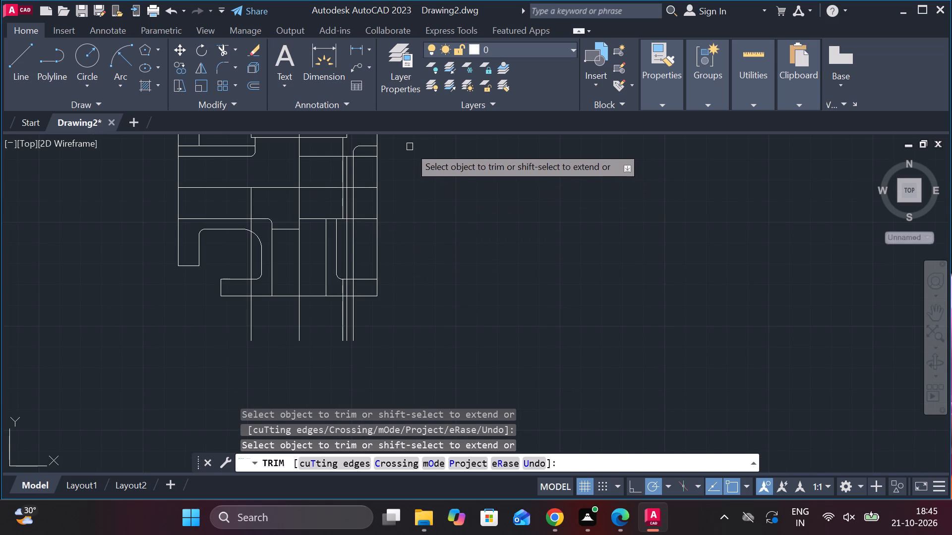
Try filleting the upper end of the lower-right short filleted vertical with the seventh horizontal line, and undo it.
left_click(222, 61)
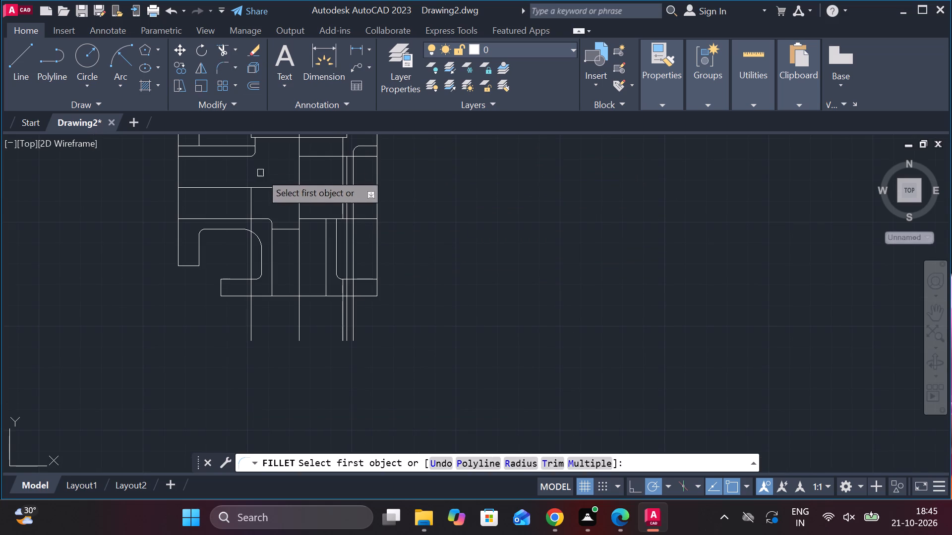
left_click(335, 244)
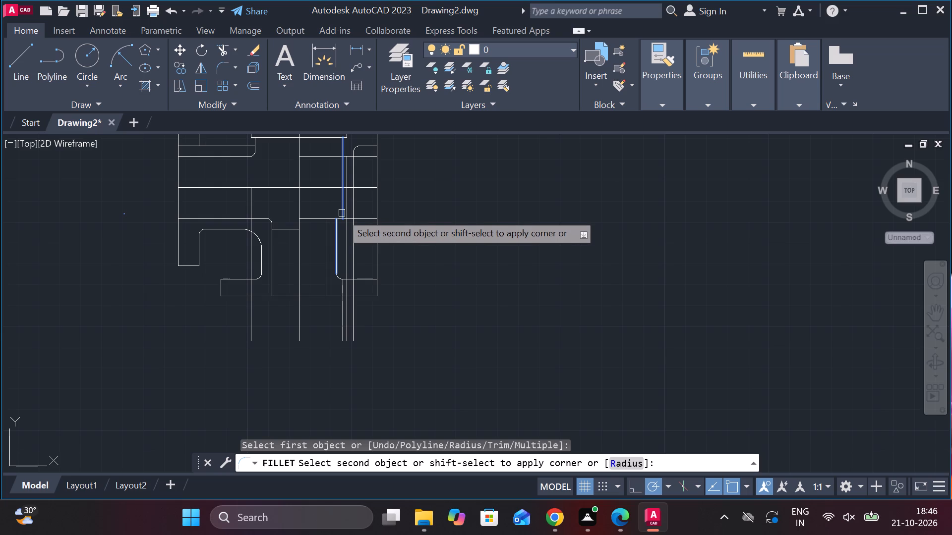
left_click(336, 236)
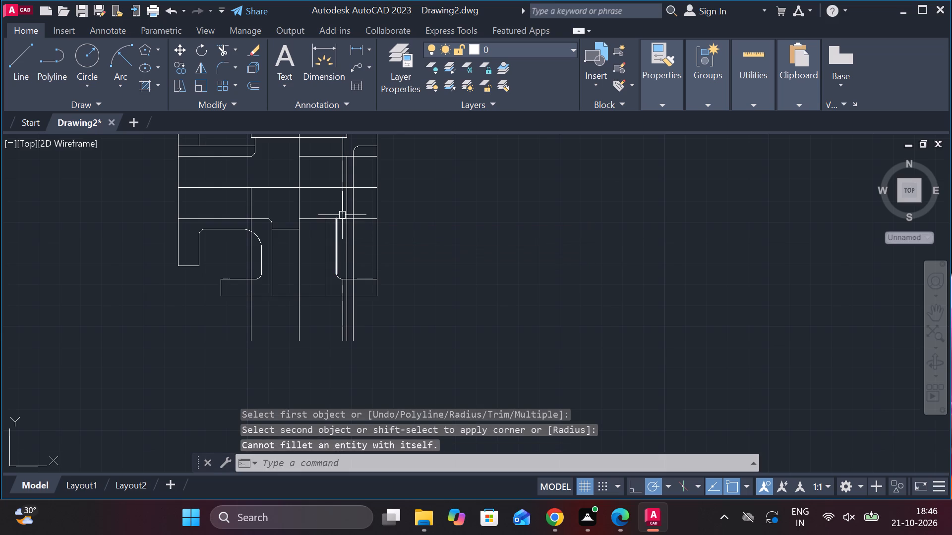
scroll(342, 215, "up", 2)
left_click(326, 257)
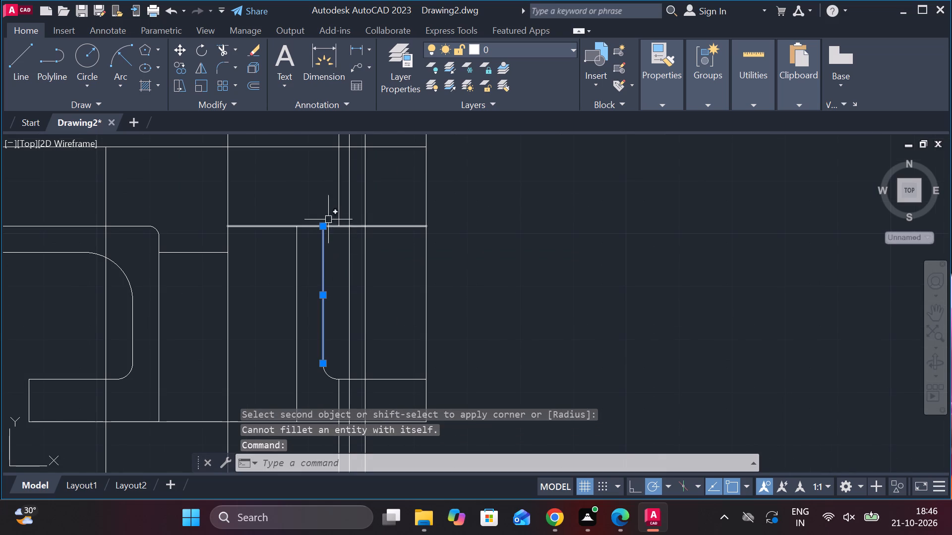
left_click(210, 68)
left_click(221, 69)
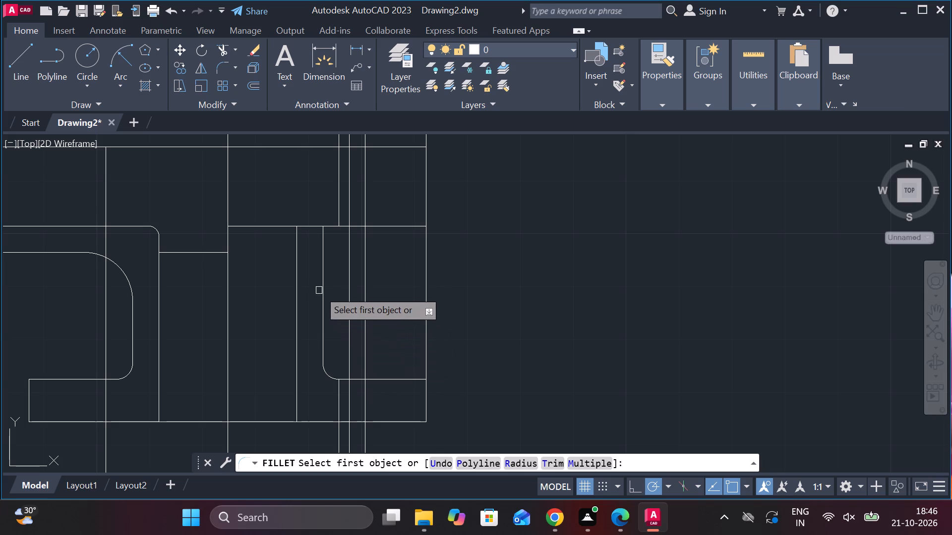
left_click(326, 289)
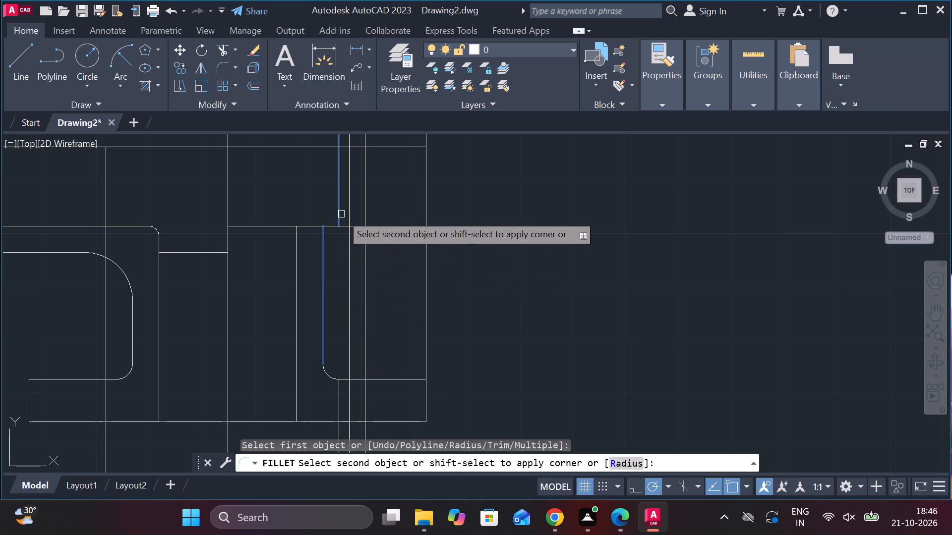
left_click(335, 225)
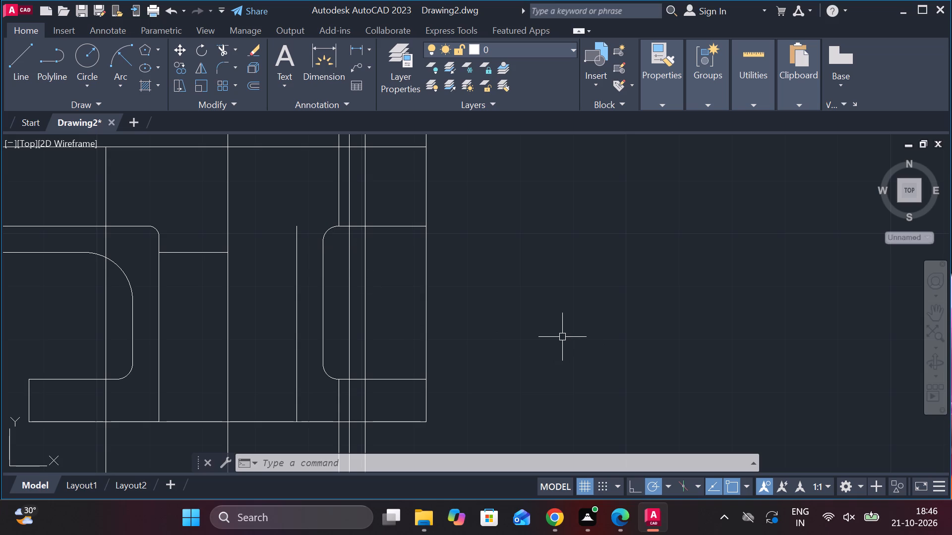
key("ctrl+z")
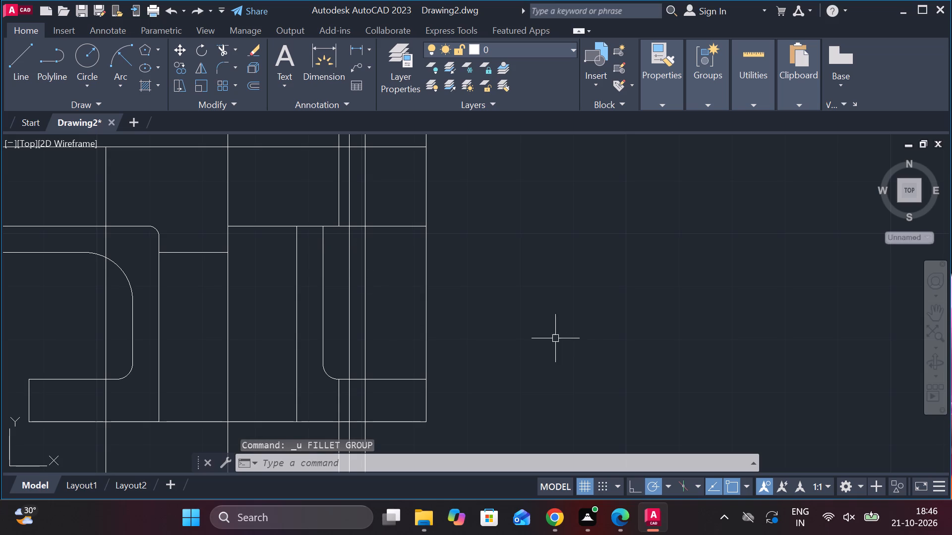
Fillet the upper end of the lower-right short filleted vertical with the seventh horizontal line at radius 9.
left_click(224, 70)
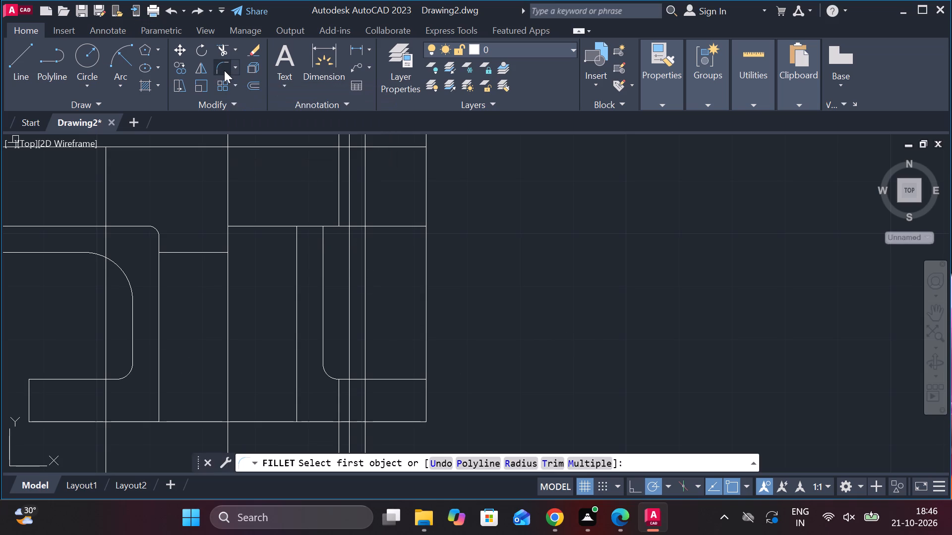
left_click(528, 461)
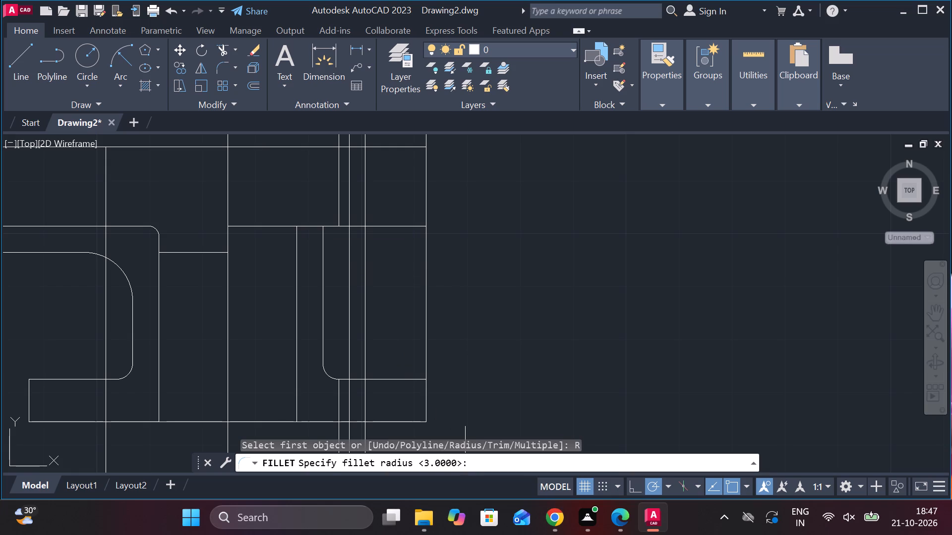
key("9")
key("Return")
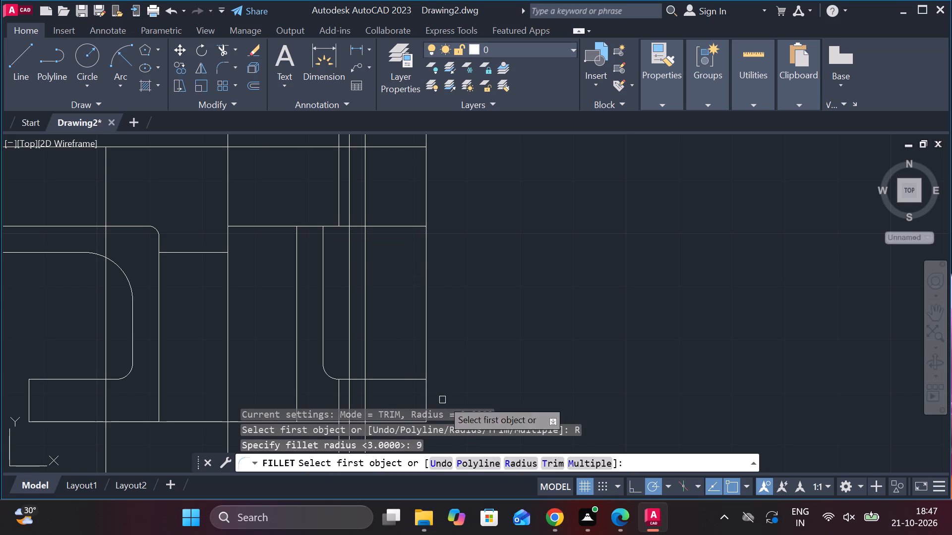
left_click(325, 278)
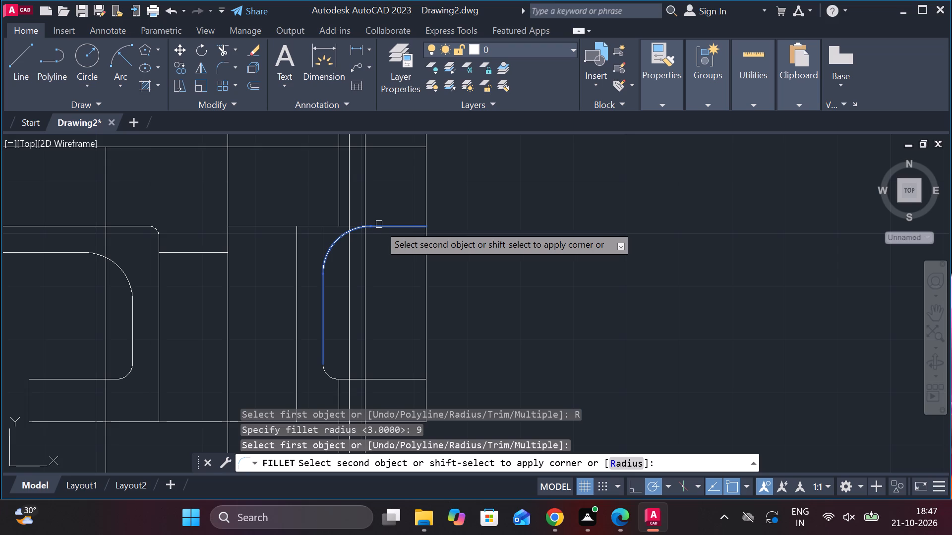
left_click(379, 224)
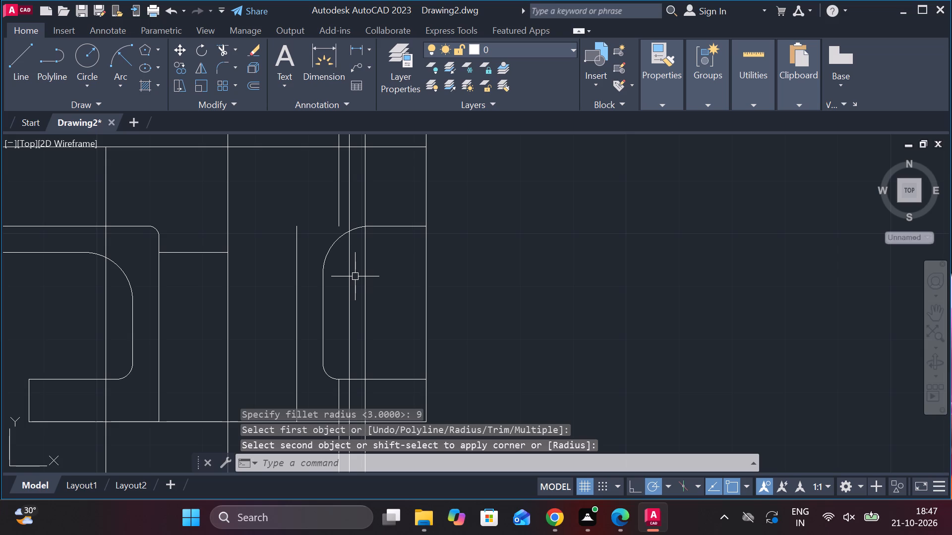
Fillet the new radius 9 arc with the vertical just right of the right inner pair, using the same radius.
left_click(219, 65)
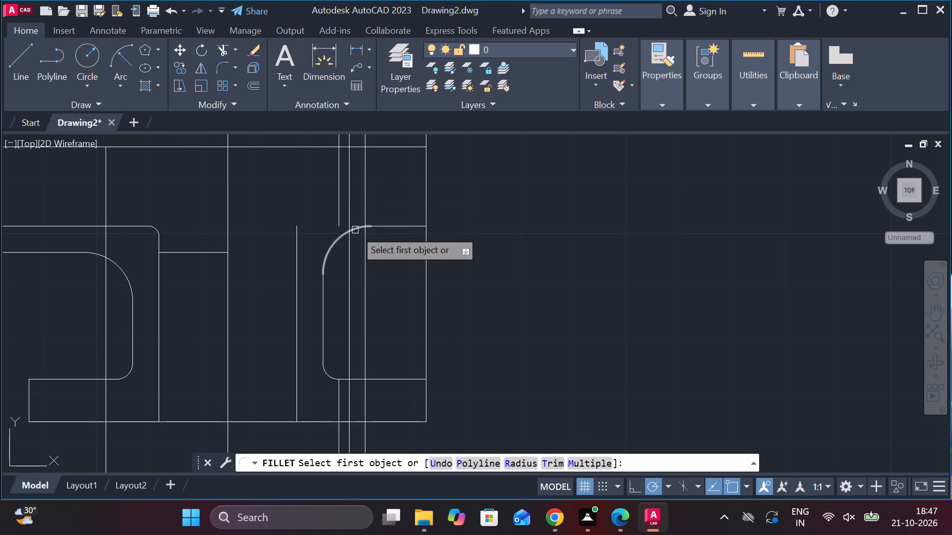
left_click(355, 230)
left_click(367, 191)
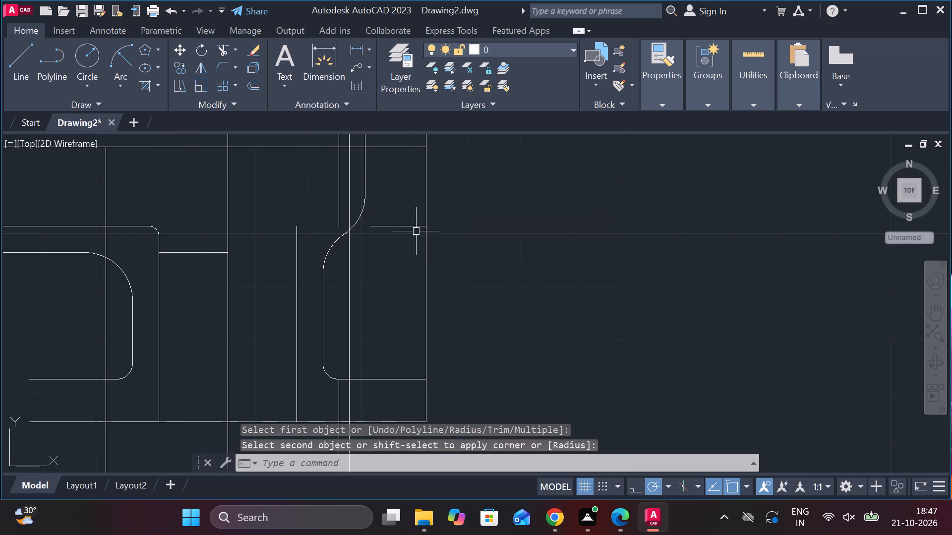
Extend the remaining right part of the seventh horizontal line leftward to the centre vertical.
scroll(420, 249, "down", 2)
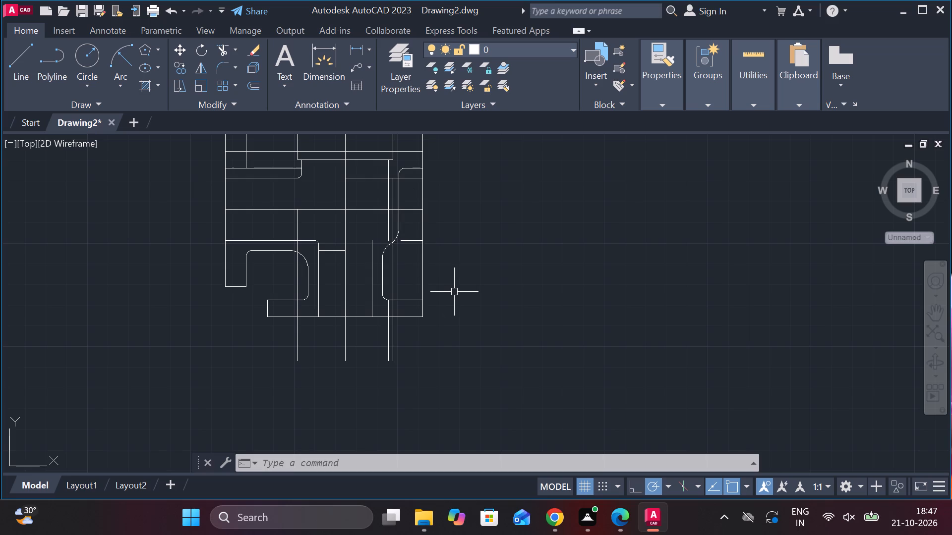
type("EX")
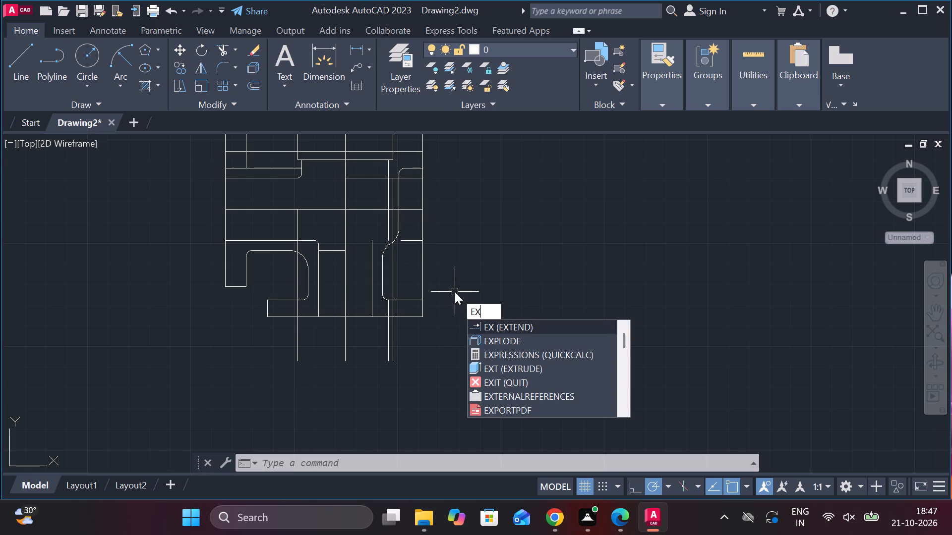
key("Escape")
key("Escape")
key("Escape")
type("EX")
key("Return")
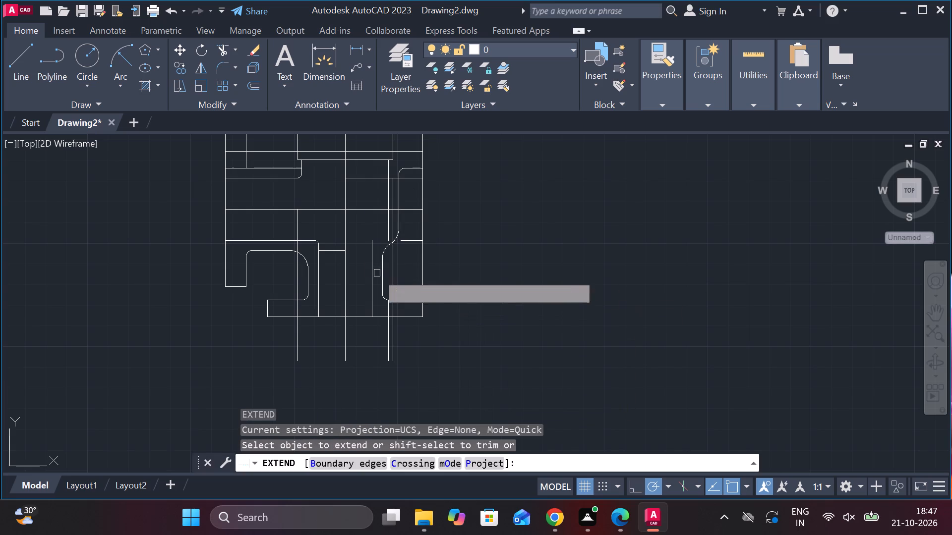
left_click(413, 241)
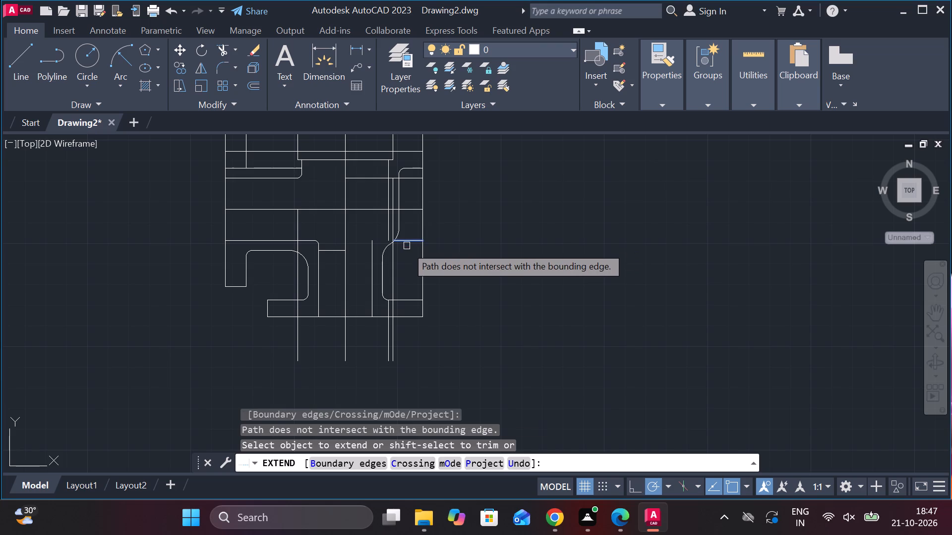
left_click(406, 242)
scroll(405, 242, "up", 2)
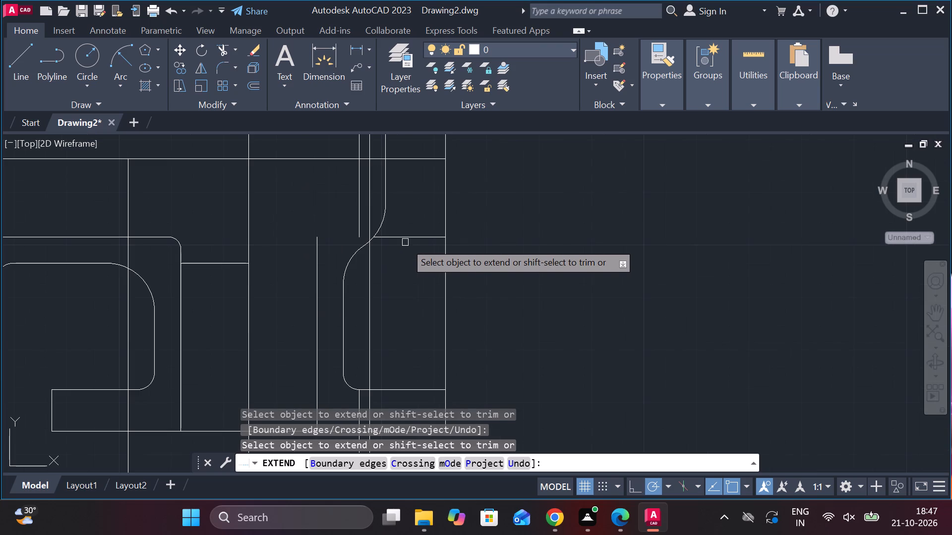
scroll(396, 240, "up", 1)
left_click(378, 238)
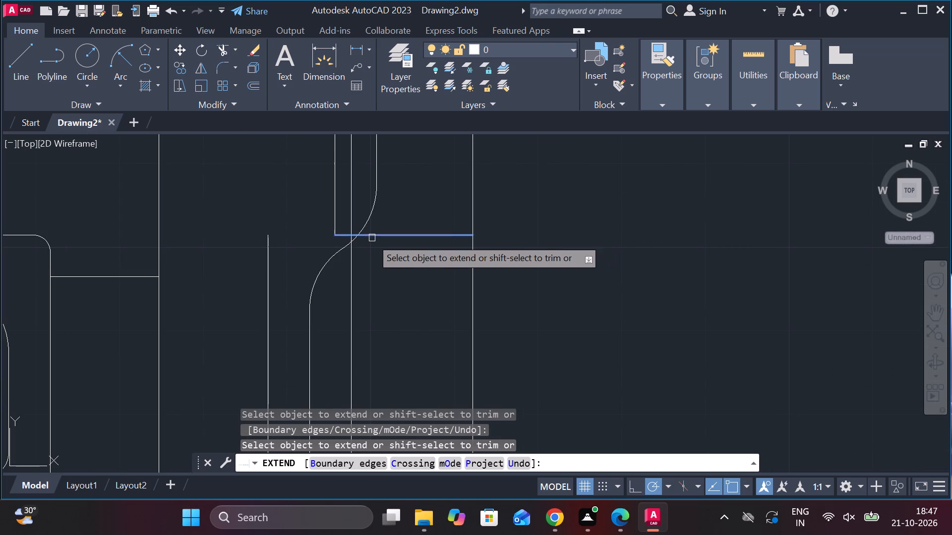
left_click(365, 237)
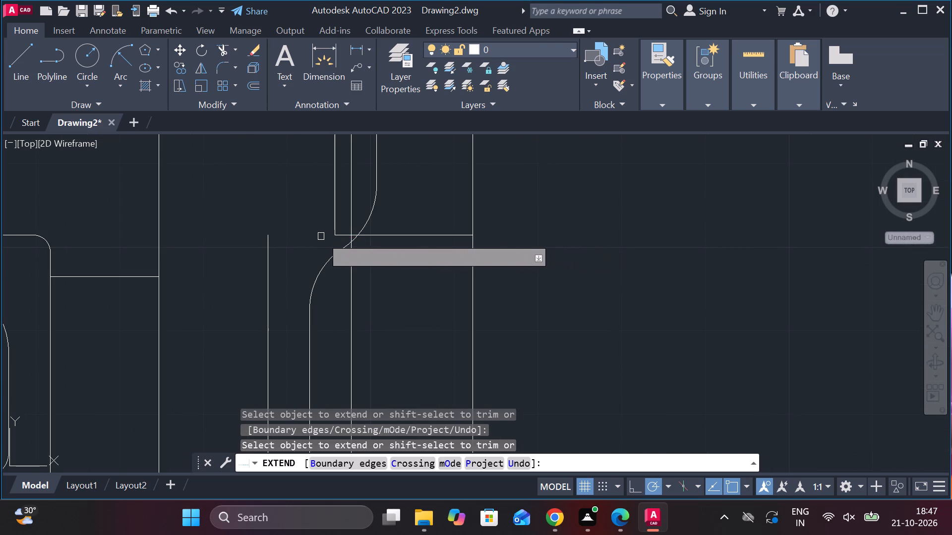
left_click(342, 237)
left_click(305, 235)
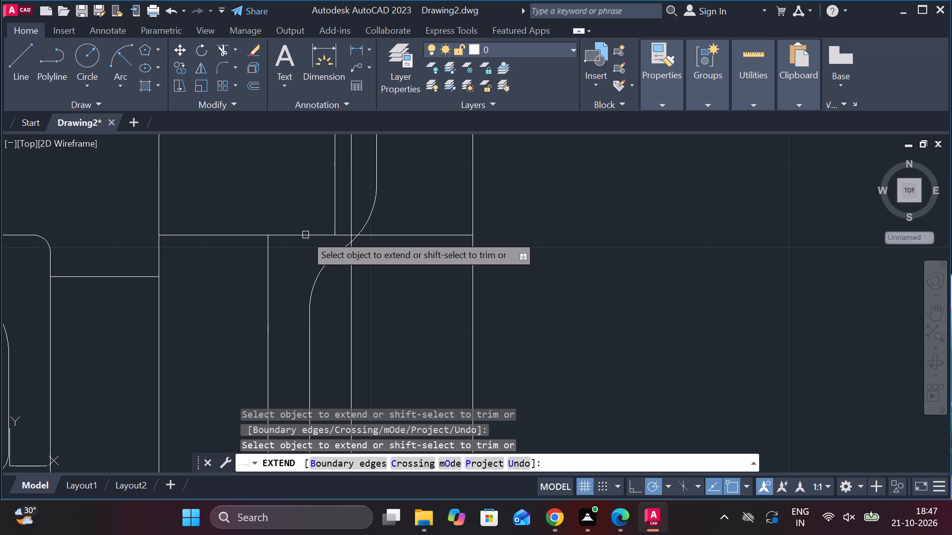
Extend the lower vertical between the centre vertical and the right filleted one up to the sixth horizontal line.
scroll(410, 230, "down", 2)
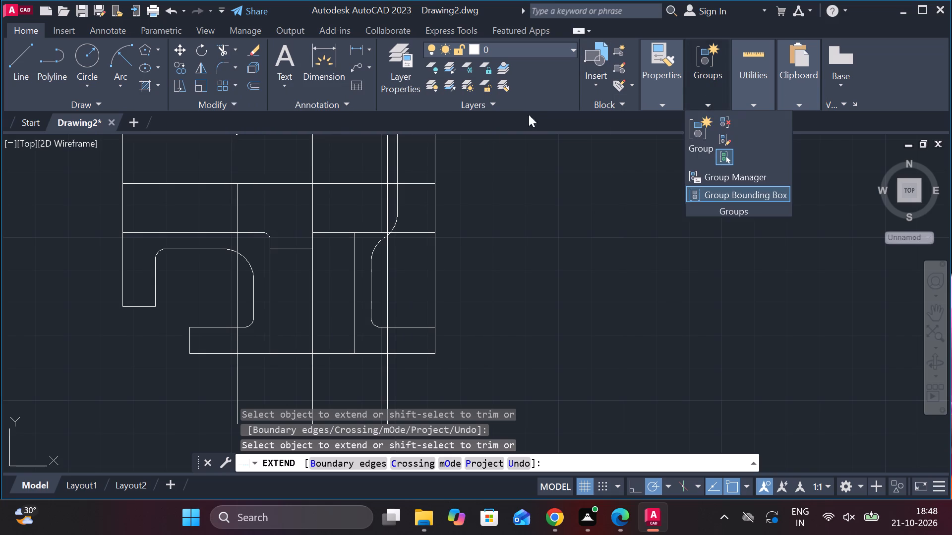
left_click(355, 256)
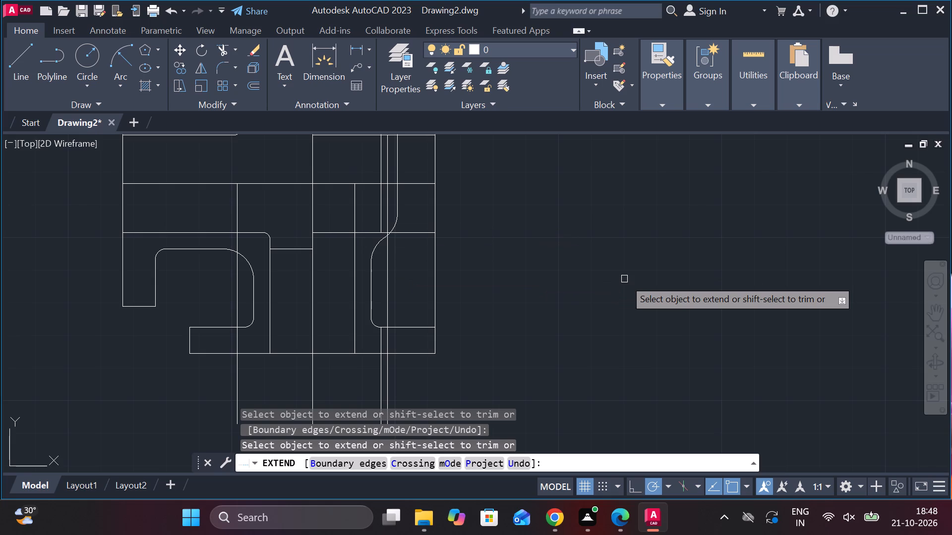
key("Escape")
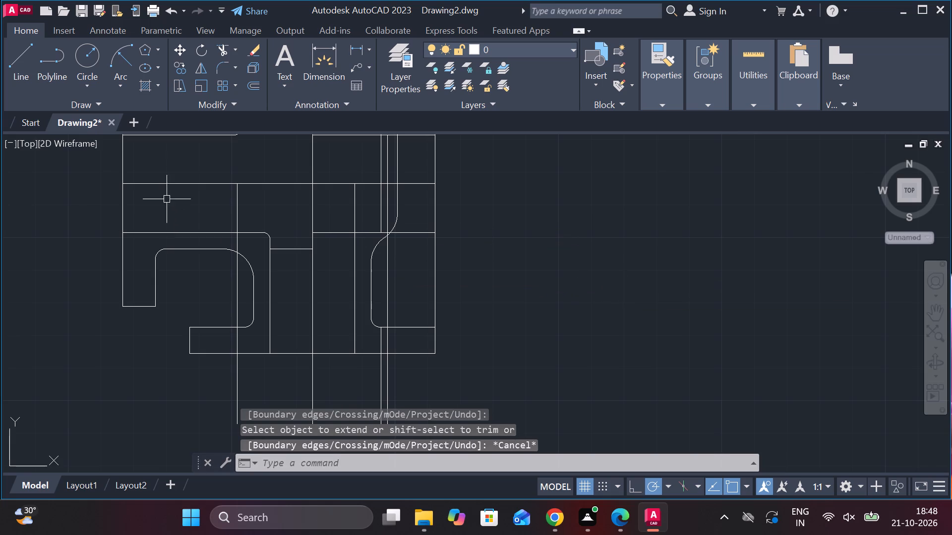
Fillet the lower vertical just right of the centre vertical with the seventh horizontal line at radius 2.
left_click(229, 66)
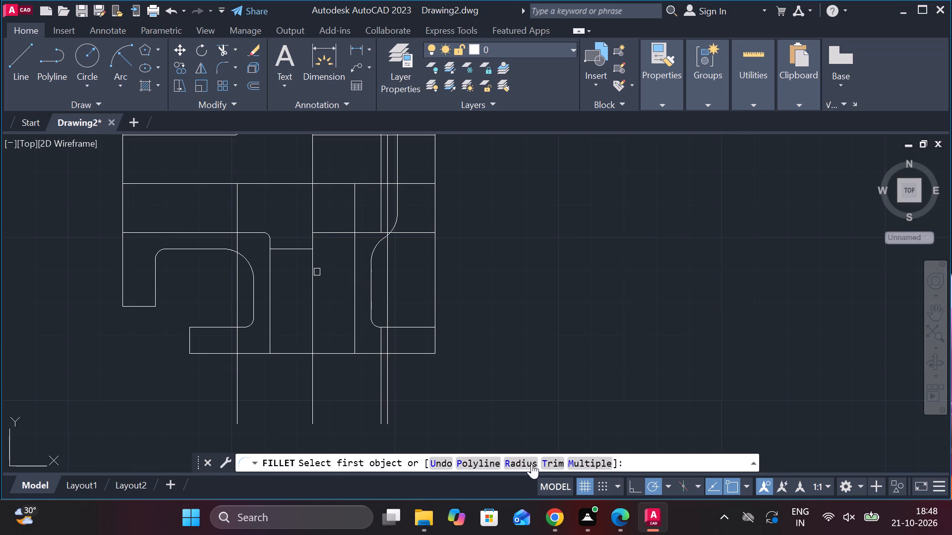
left_click(532, 464)
key("2")
key("Return")
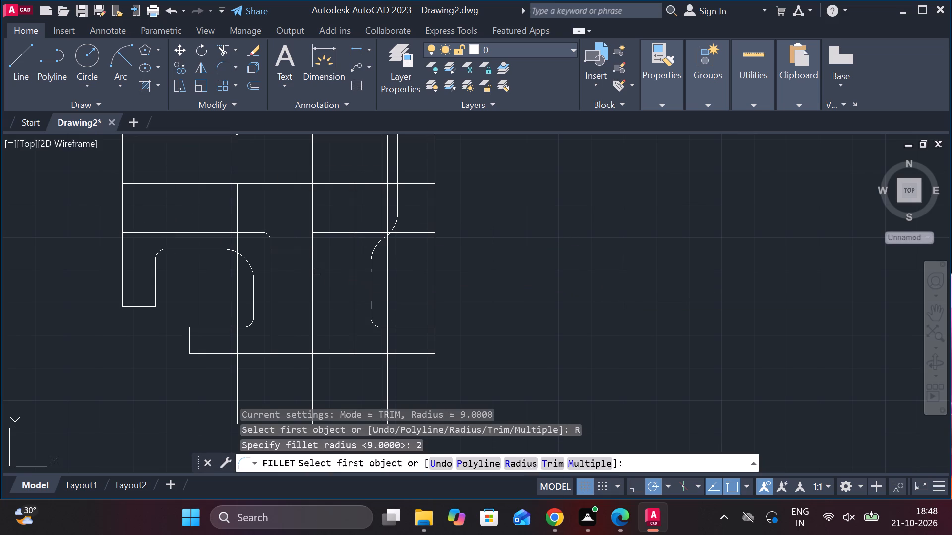
left_click(355, 266)
left_click(371, 233)
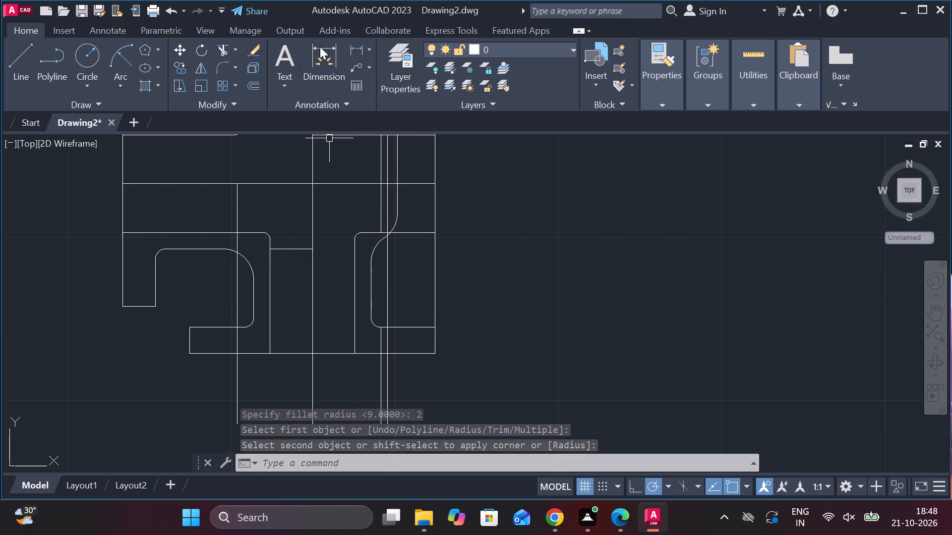
Fillet the seventh horizontal line with the lower end of the right inner pair's left vertical at radius 3.
left_click(219, 66)
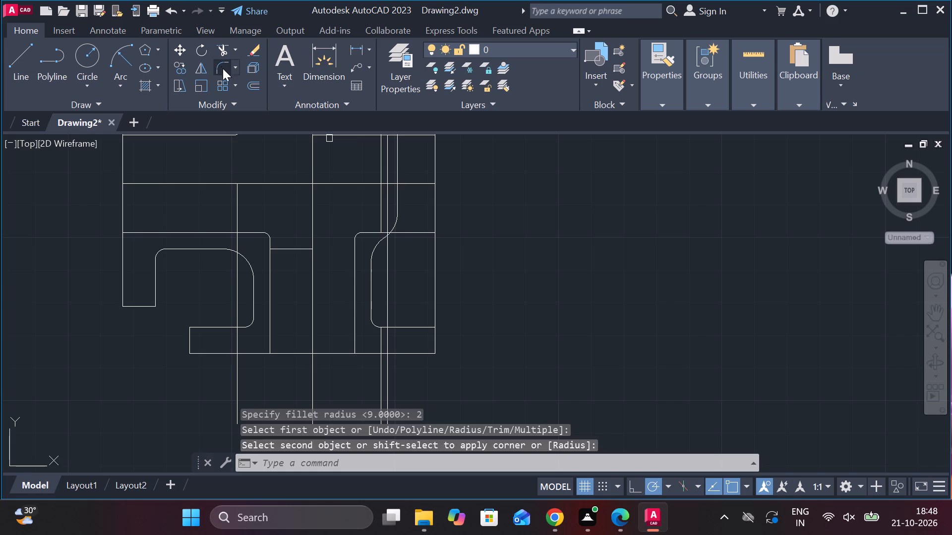
left_click(532, 467)
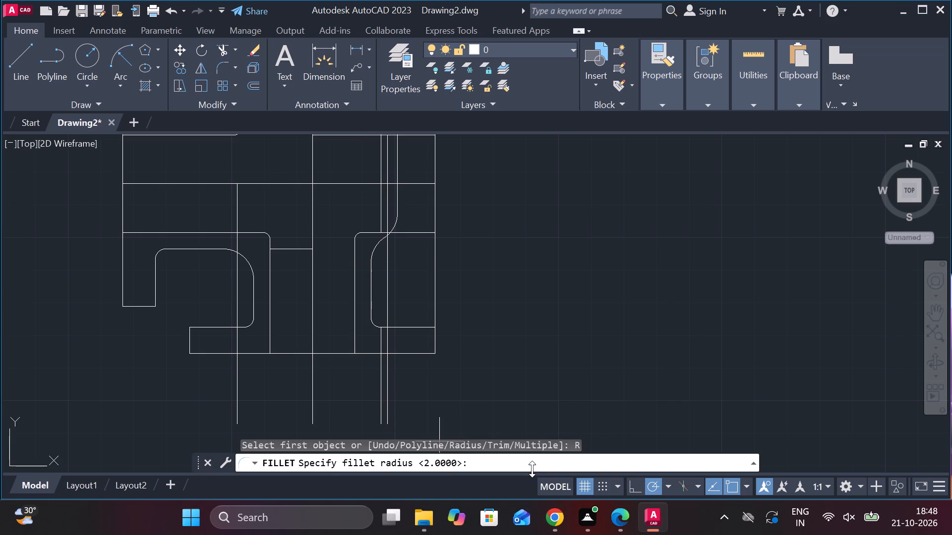
key("3")
key("Return")
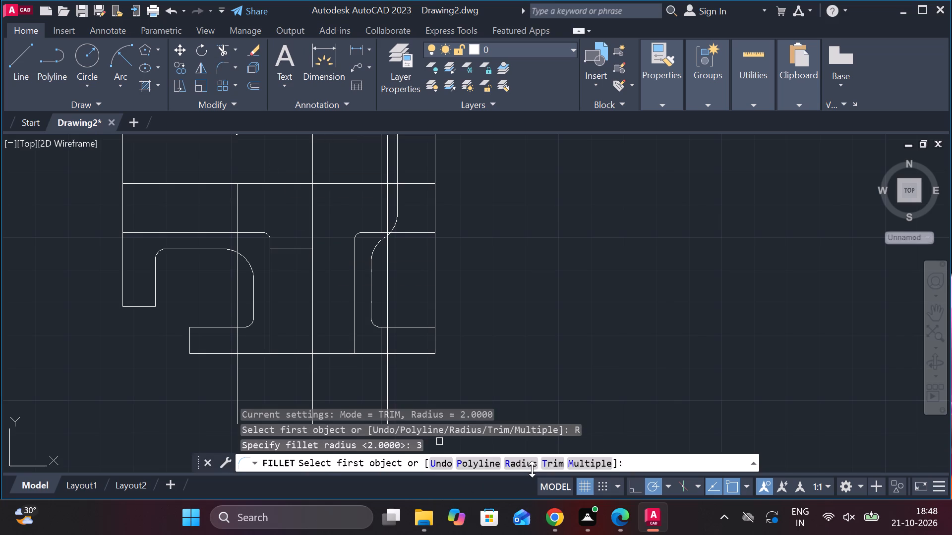
left_click(370, 231)
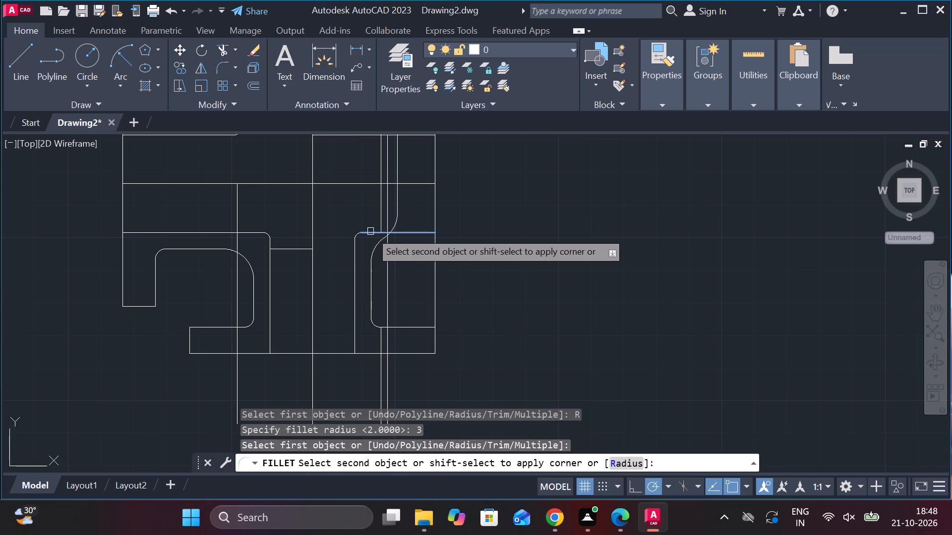
left_click(379, 199)
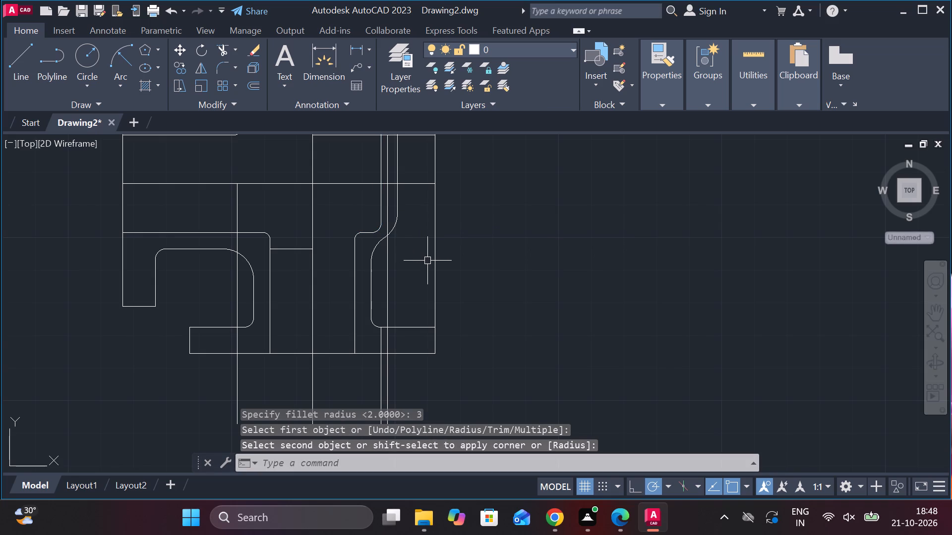
Trim the right inner pair's right vertical from the fifth horizontal line down to the lower horizontal line at the bottom fillet.
scroll(410, 272, "down", 1)
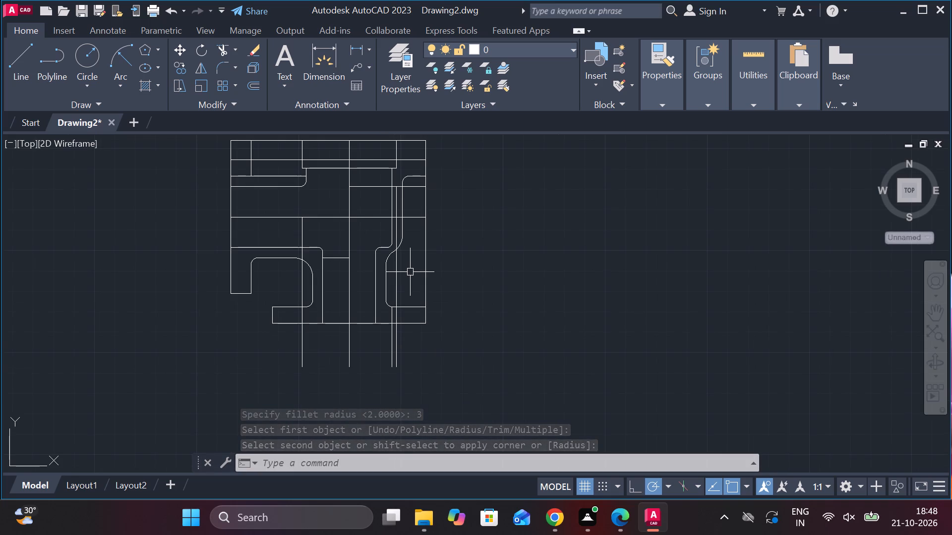
scroll(410, 272, "down", 1)
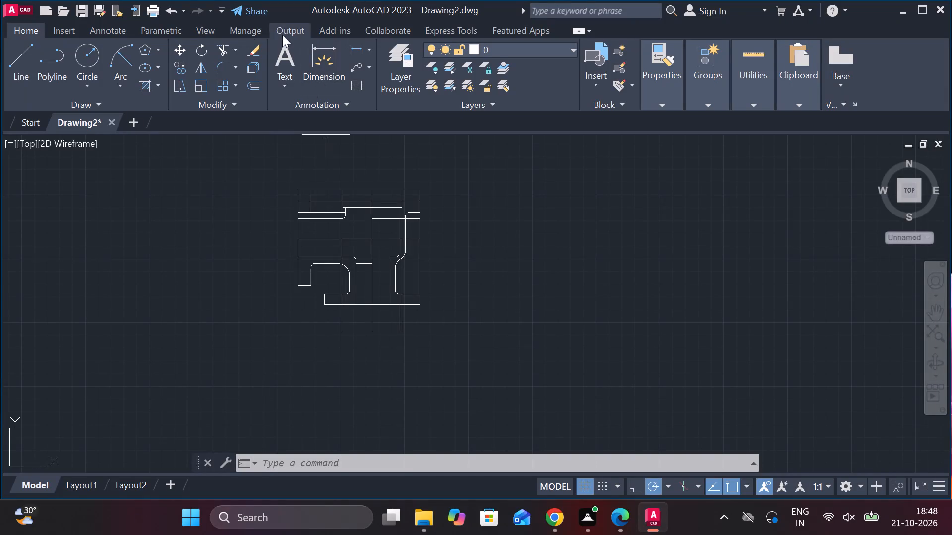
left_click(222, 51)
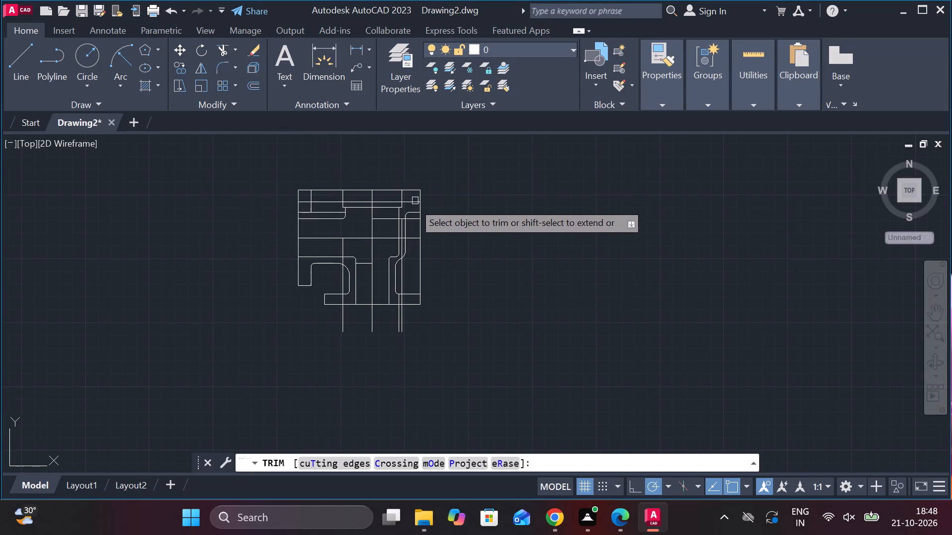
scroll(405, 206, "up", 2)
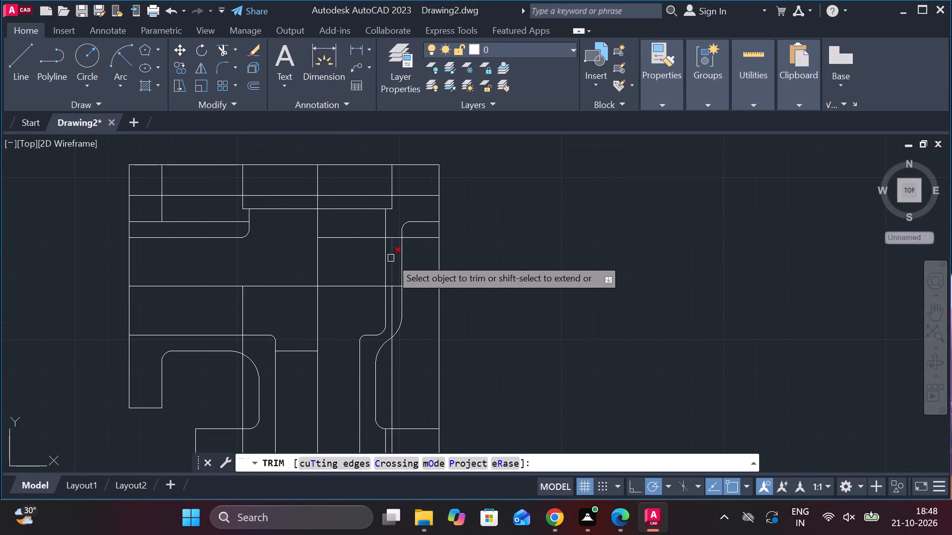
left_click(391, 258)
left_click(390, 302)
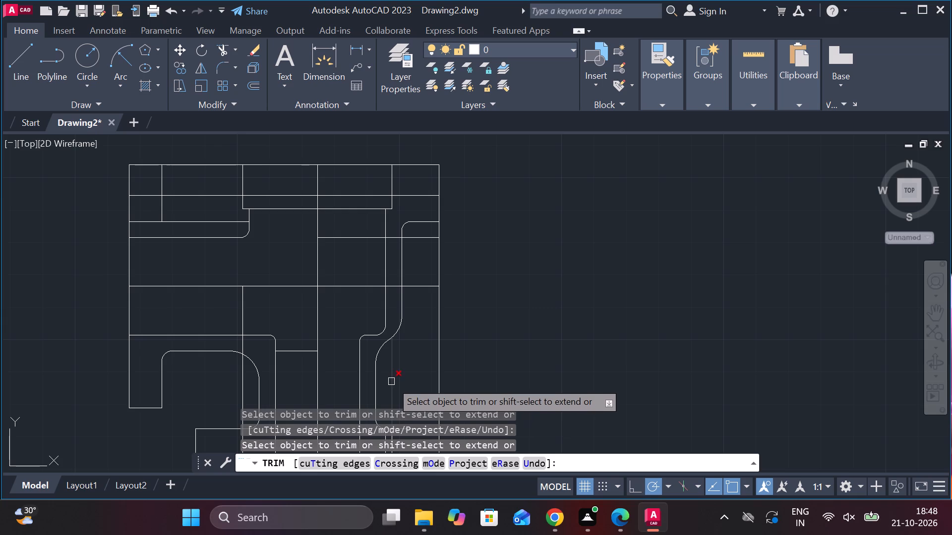
left_click(394, 379)
Trim the leftover vertical stub below the bottom line and the two short verticals inside the right foot, beside its bottom fillet.
scroll(394, 379, "down", 3)
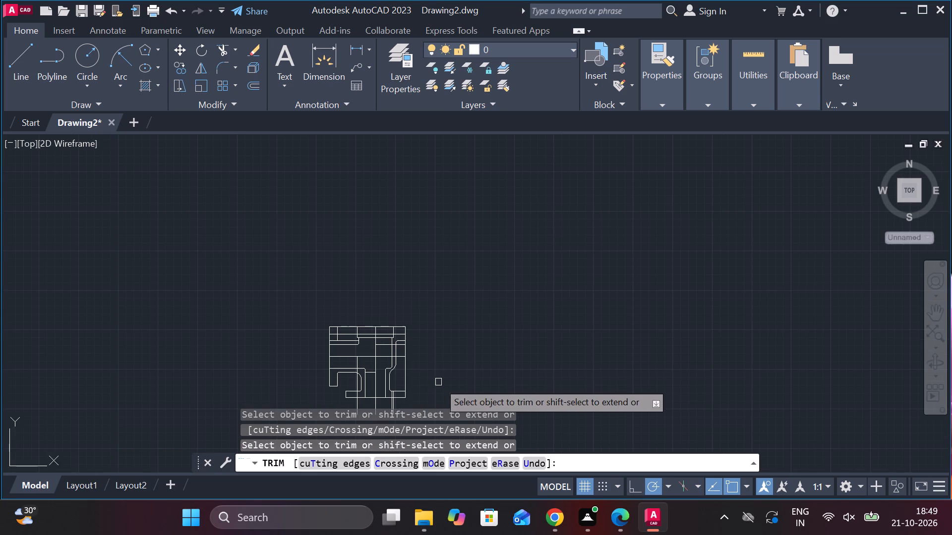
scroll(359, 291, "up", 3)
scroll(359, 292, "down", 6)
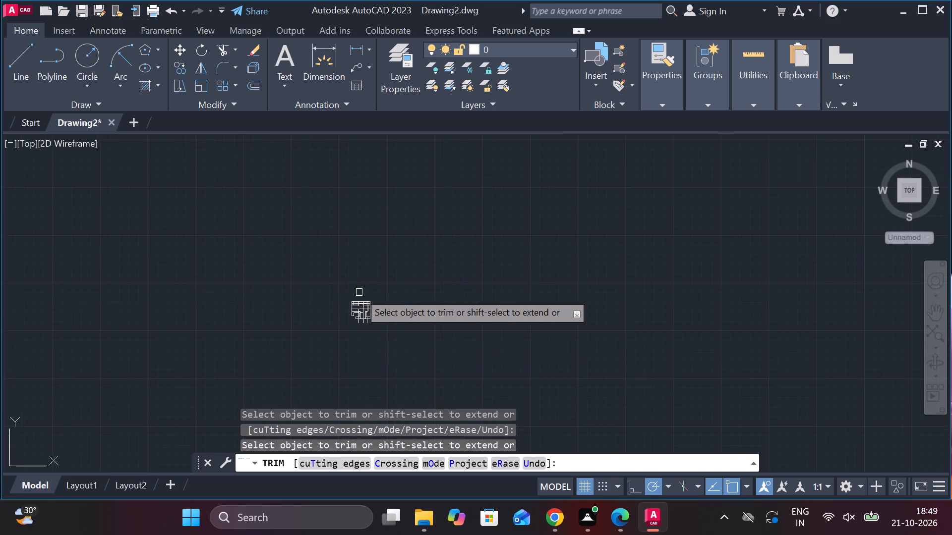
scroll(365, 330, "up", 4)
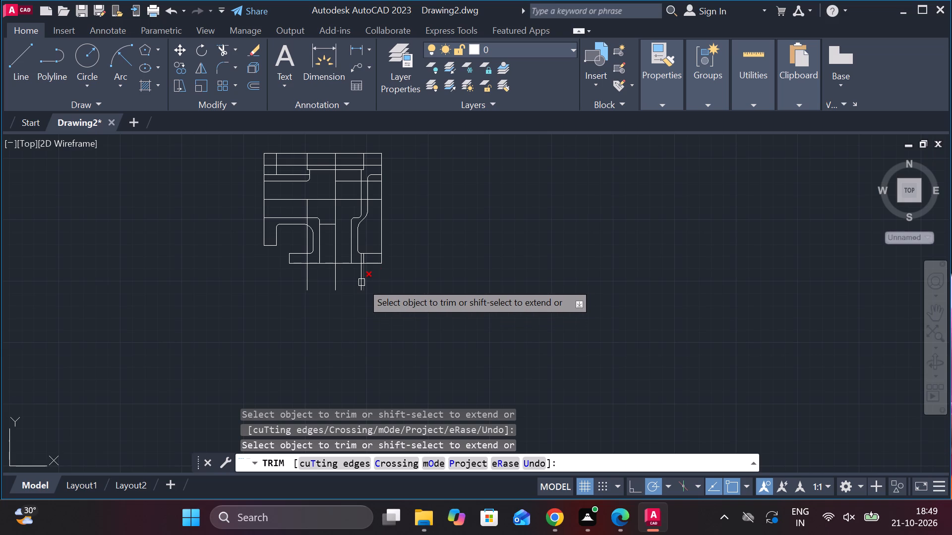
left_click(362, 282)
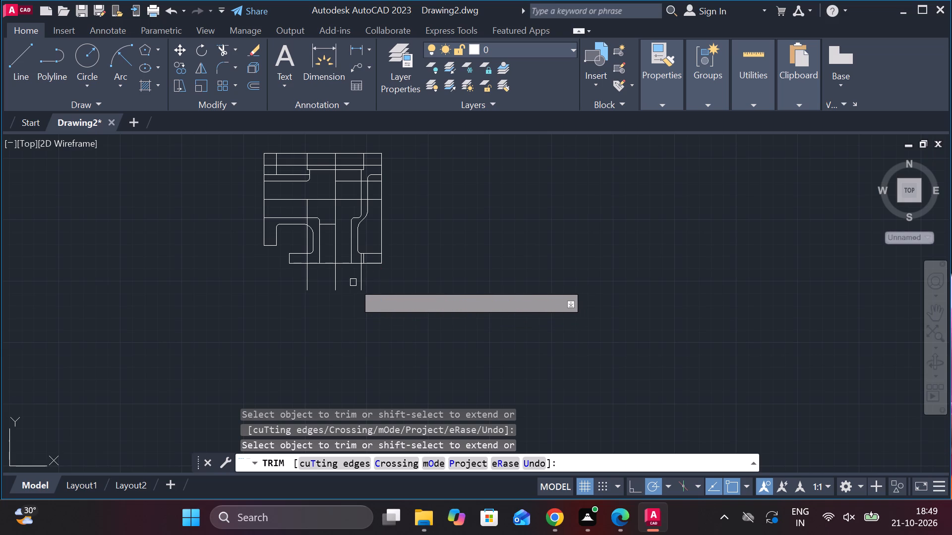
left_click(360, 279)
scroll(369, 242, "up", 3)
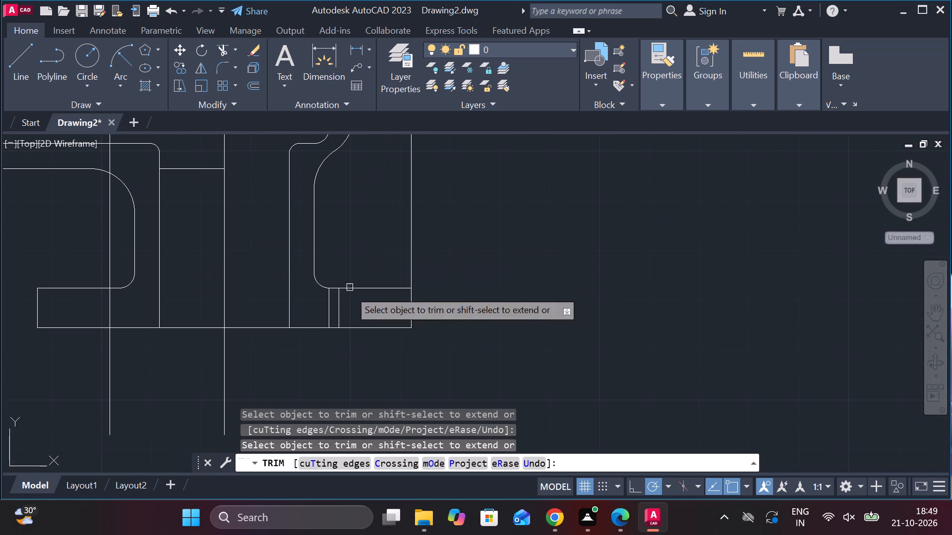
left_click(336, 315)
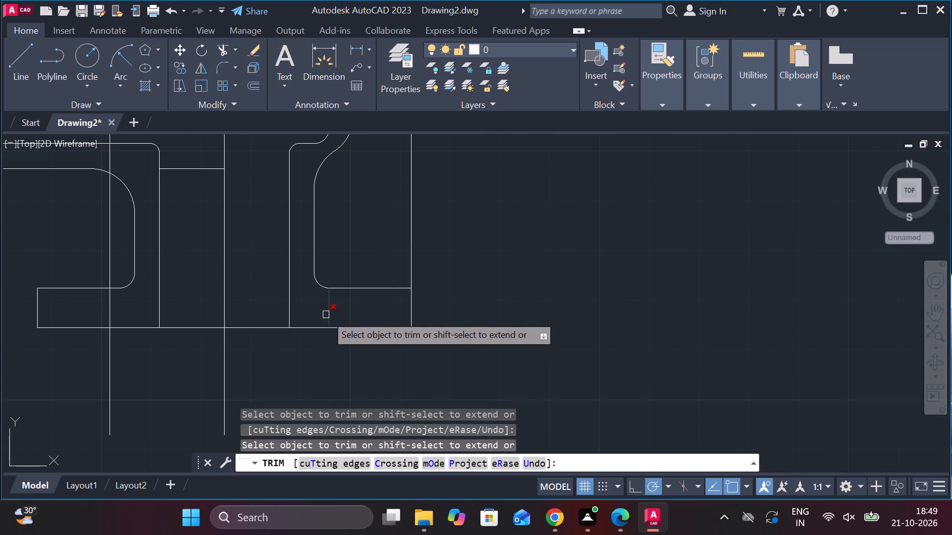
left_click(326, 315)
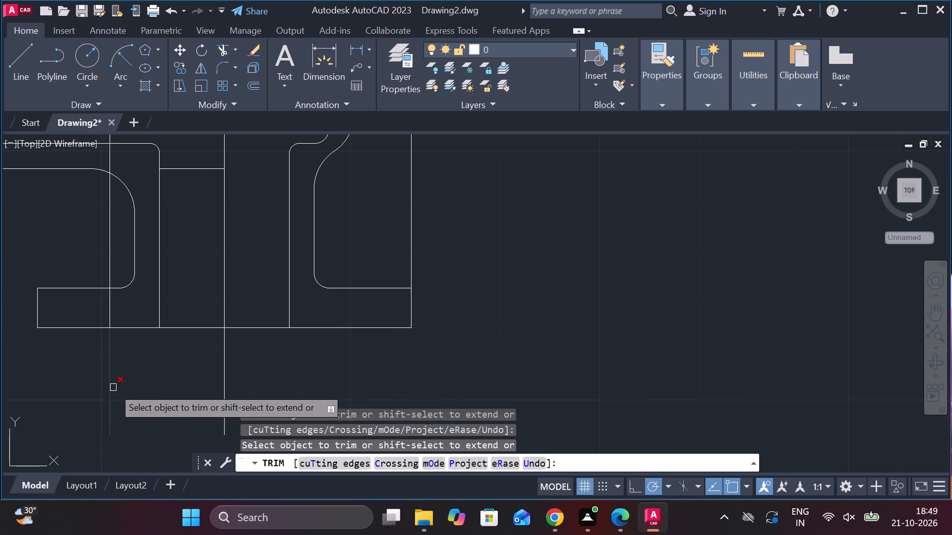
scroll(160, 368, "down", 3)
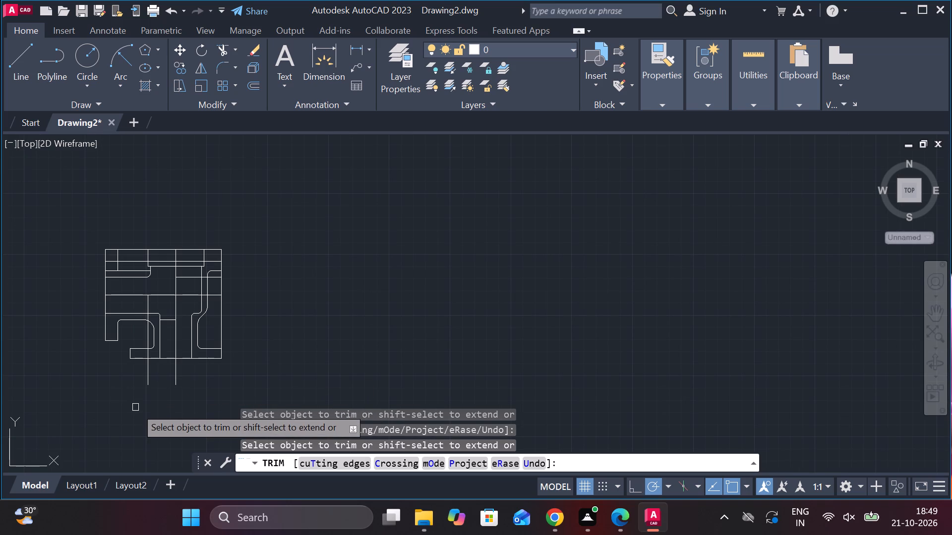
key("Escape")
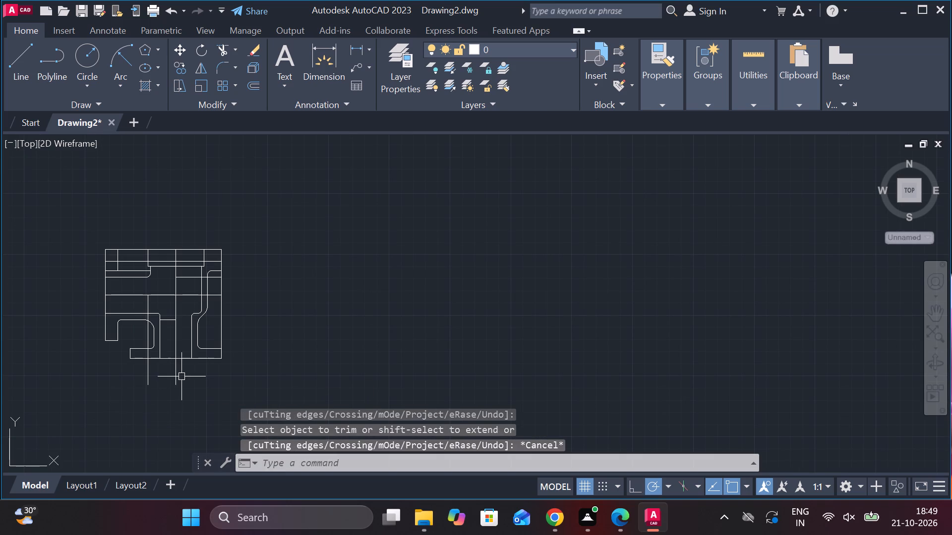
Erase the long lower vertical construction line left of the centre vertical, crossing the left foot and running below the bottom line.
left_click(149, 309)
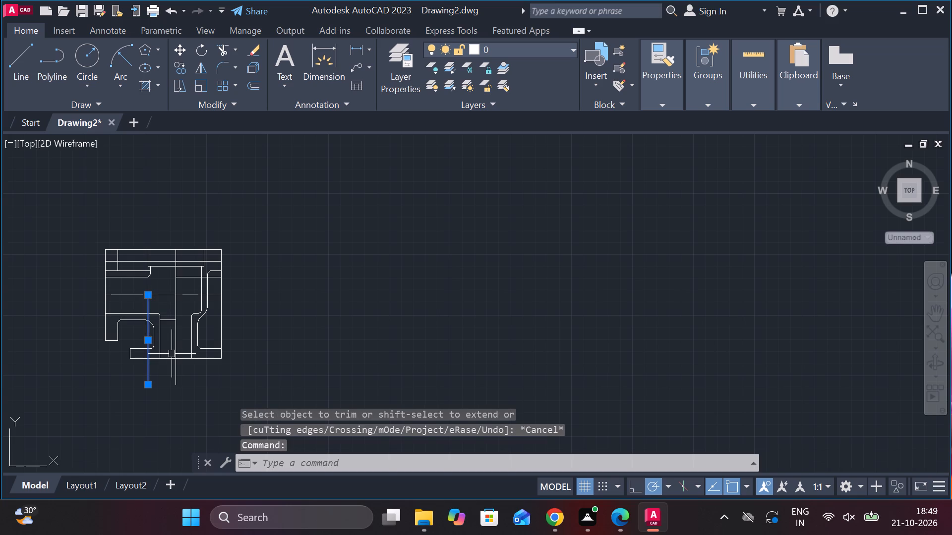
key("Delete")
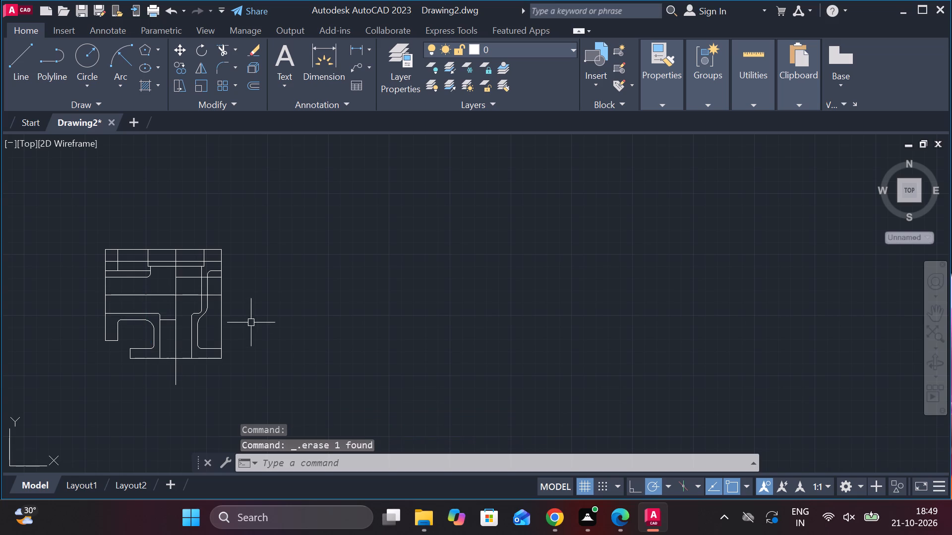
Erase the horizontal construction line from the centre vertical to the right edge, just above the full-width middle horizontal line.
scroll(175, 301, "up", 1)
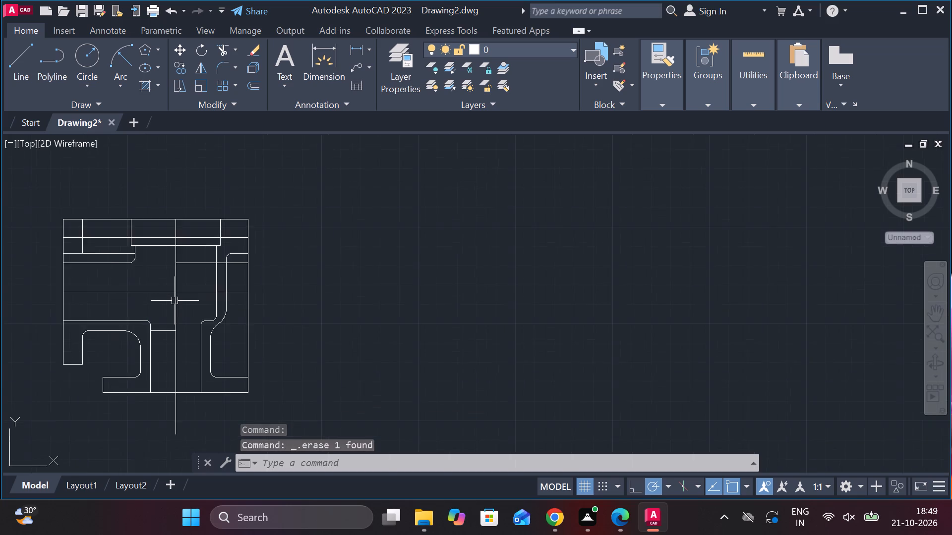
scroll(175, 301, "up", 1)
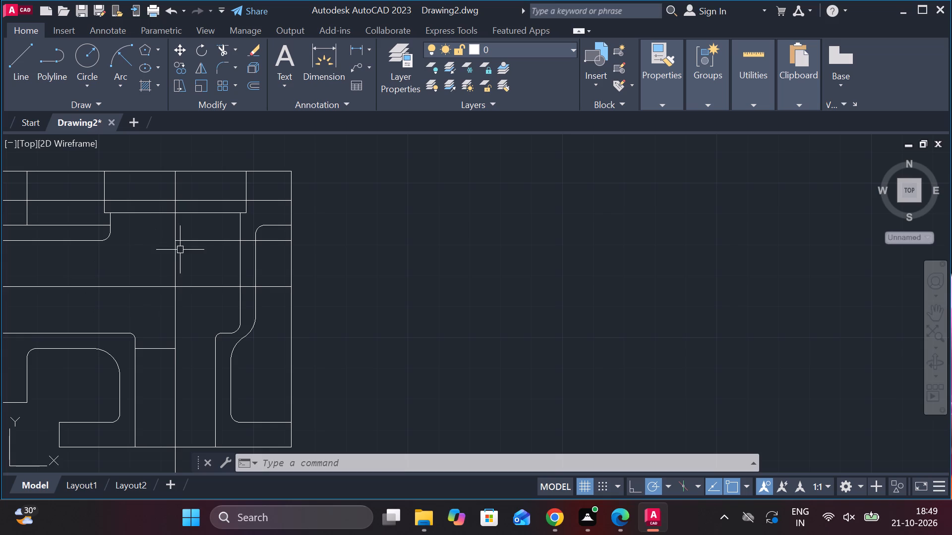
left_click(207, 245)
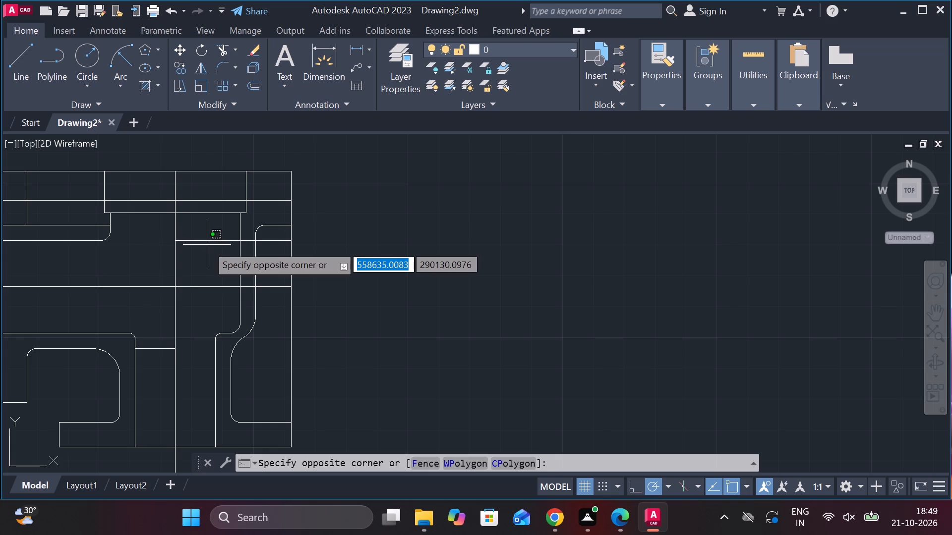
left_click(216, 232)
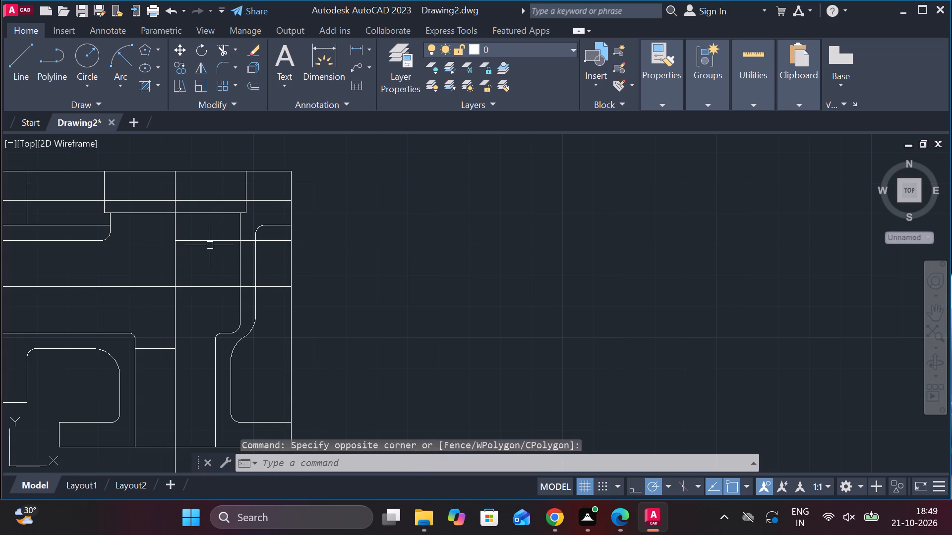
left_click(210, 241)
key("Delete")
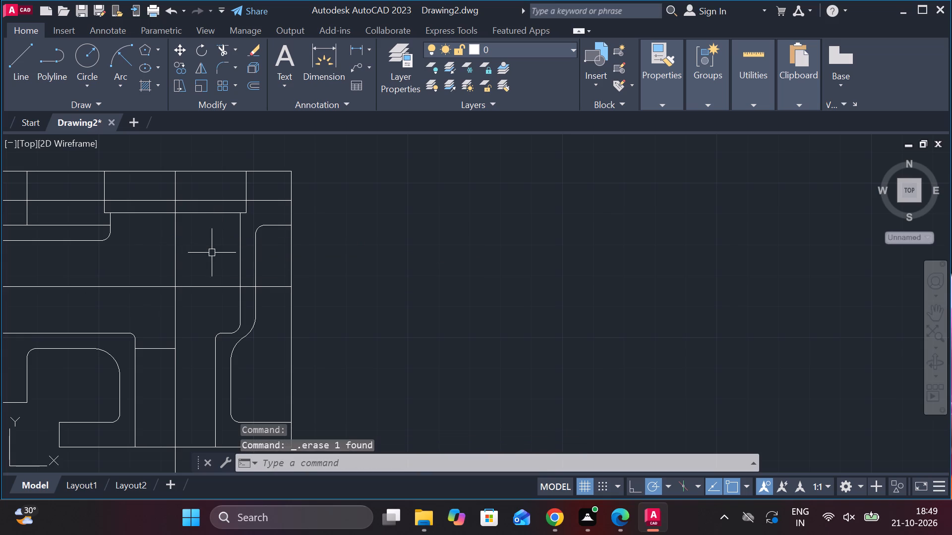
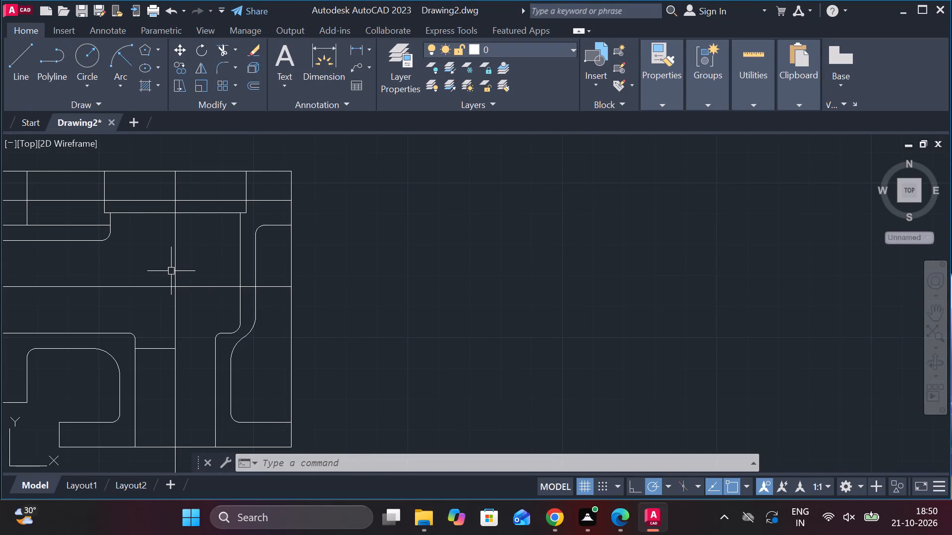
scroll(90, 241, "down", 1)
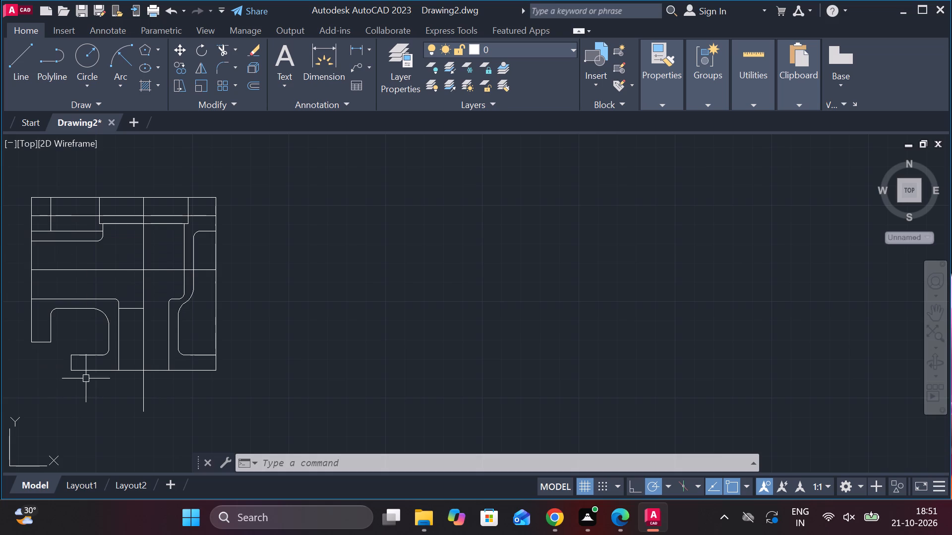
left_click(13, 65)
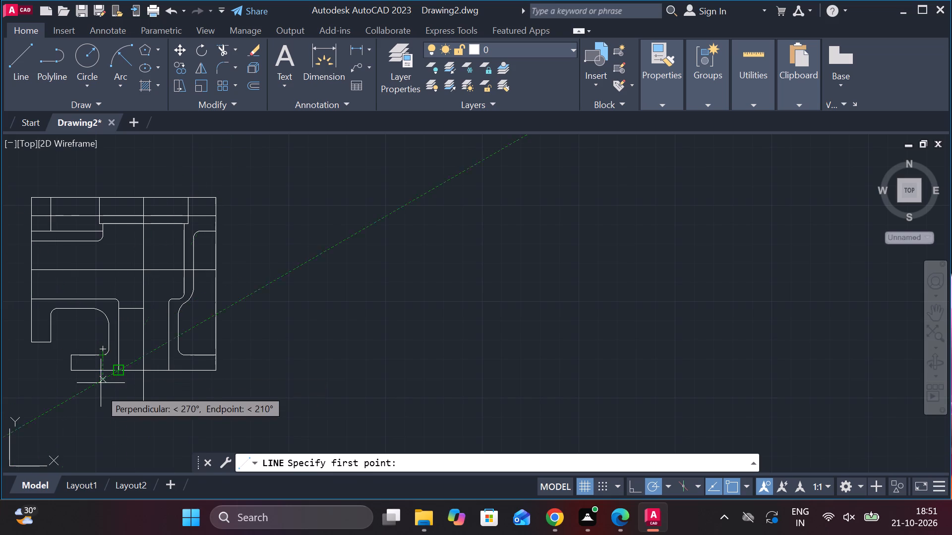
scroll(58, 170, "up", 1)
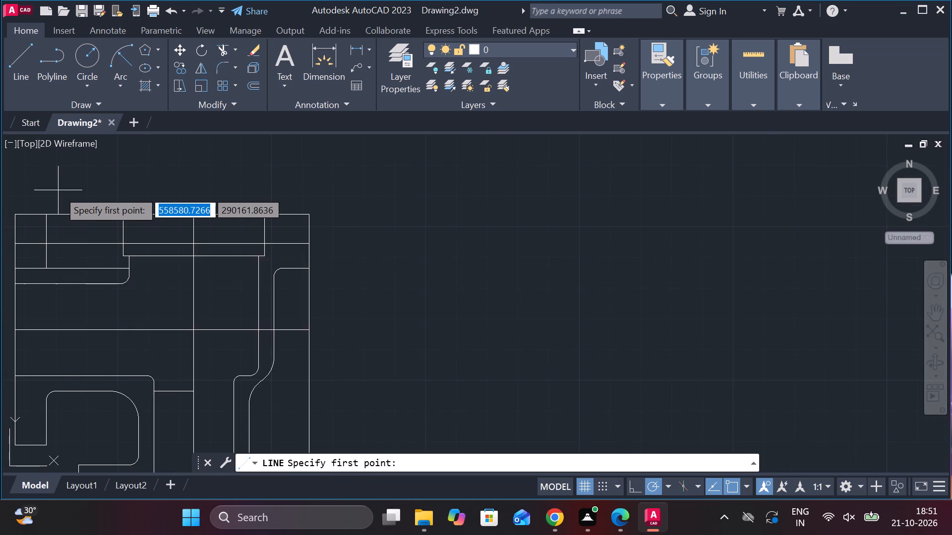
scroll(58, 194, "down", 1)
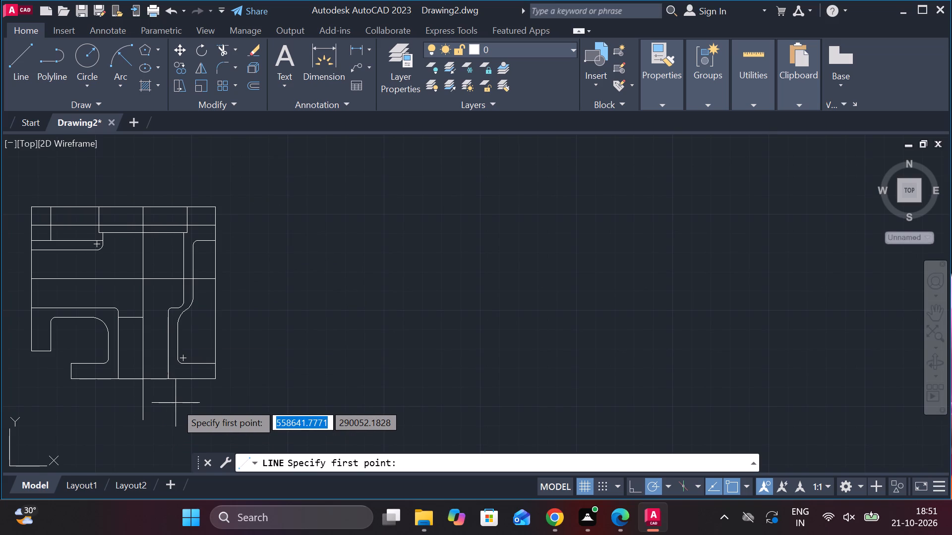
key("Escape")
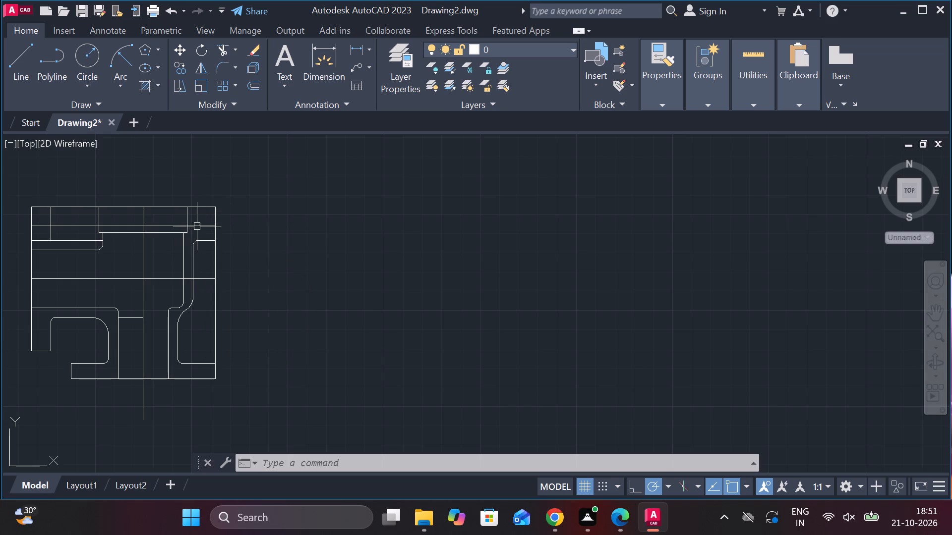
Draw a short vertical line from the upper horizontal line down to the top end of the right-hand recess's corner fillet.
scroll(200, 242, "up", 4)
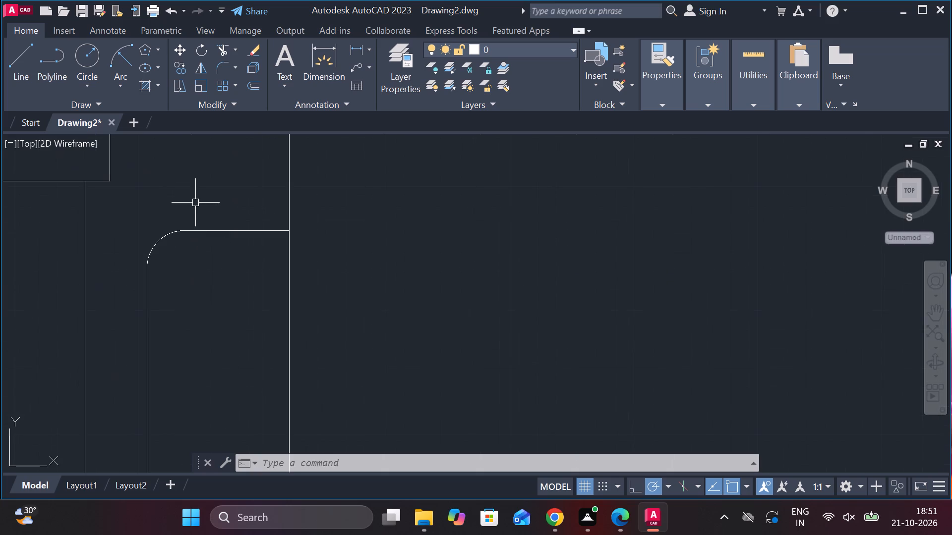
left_click(12, 53)
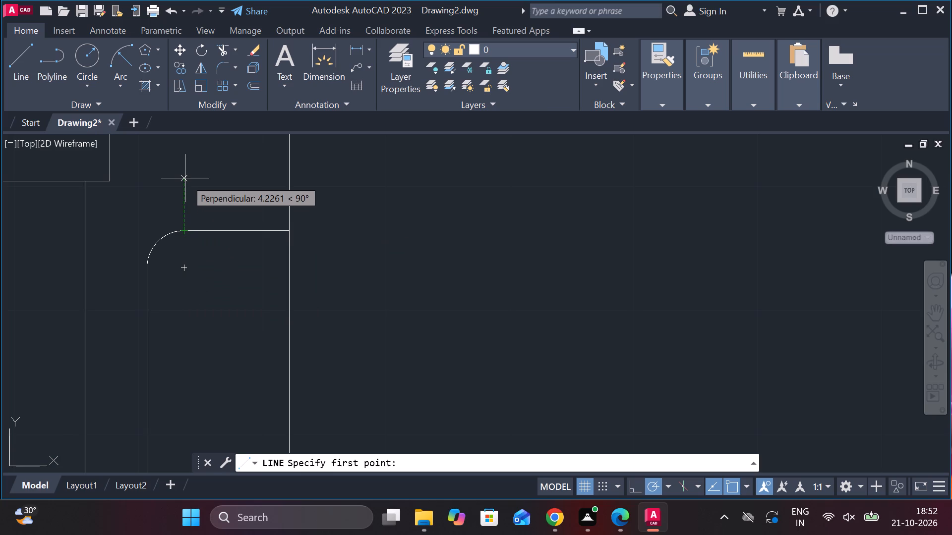
scroll(185, 178, "down", 2)
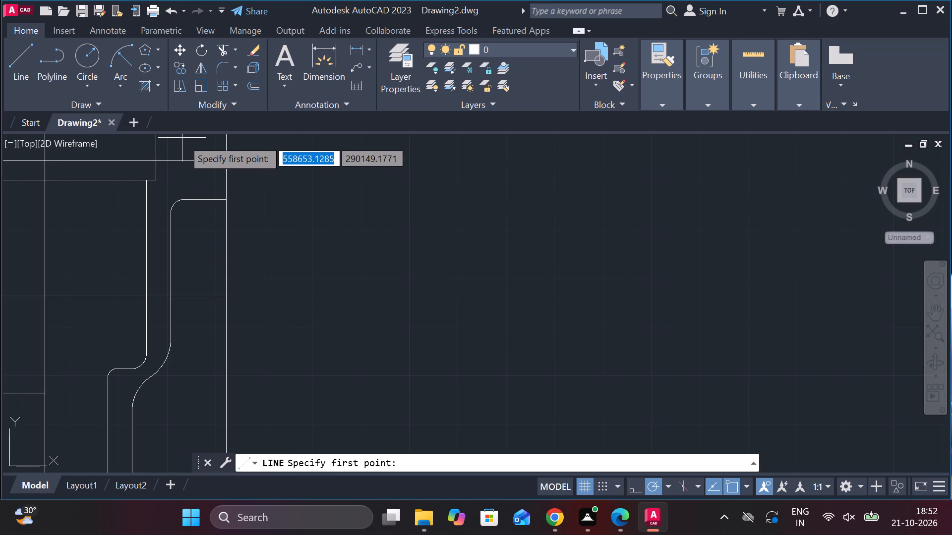
left_click(185, 159)
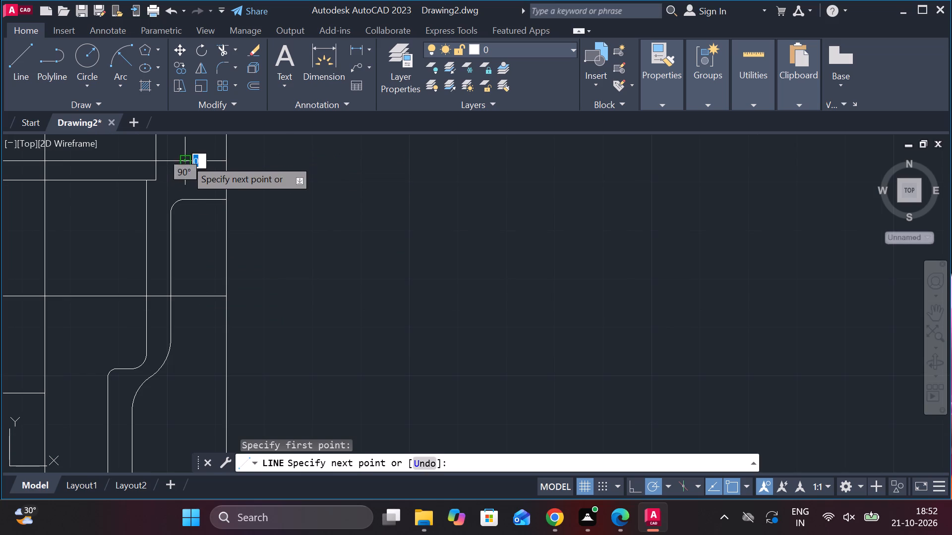
left_click(186, 201)
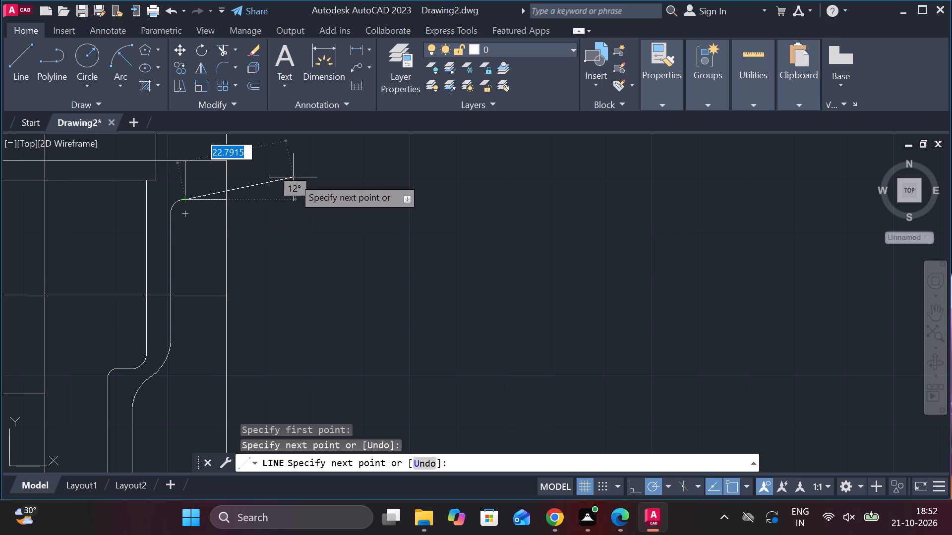
key("Escape")
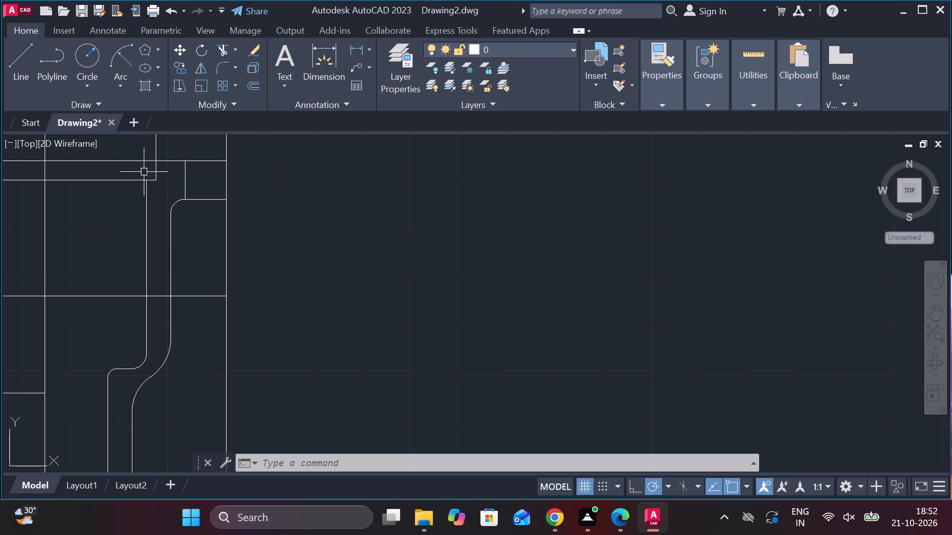
Copy the new short vertical line 3 units to the right and 3 units to the left of itself.
left_click(184, 181)
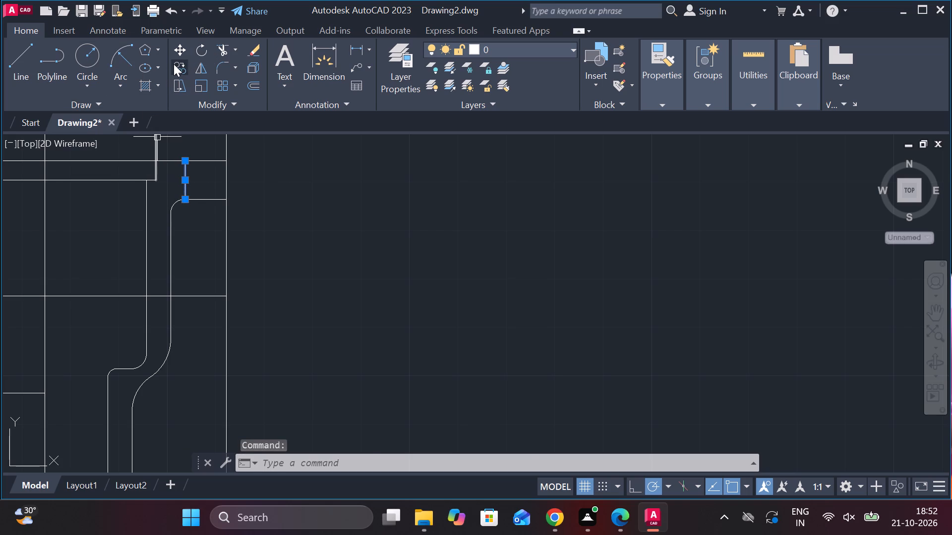
left_click(174, 64)
left_click(184, 184)
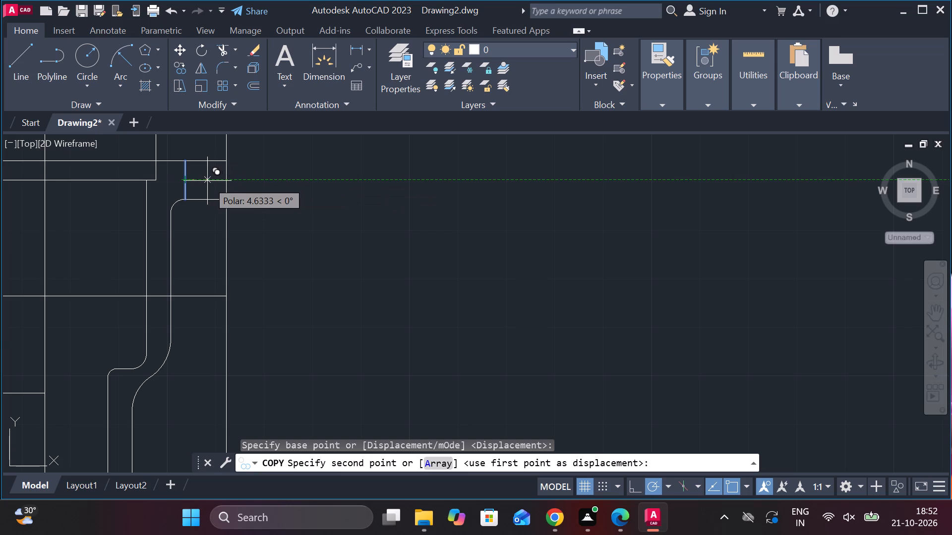
key("3")
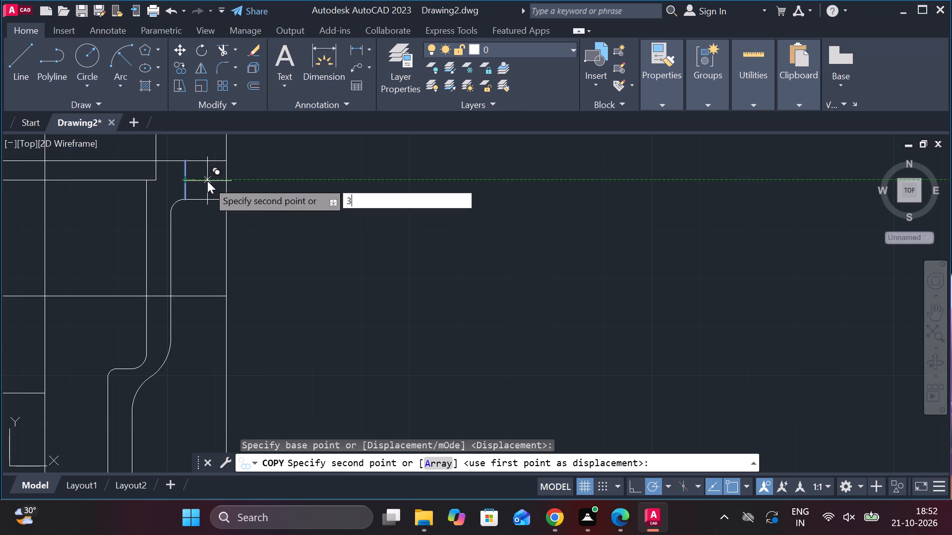
key("Return")
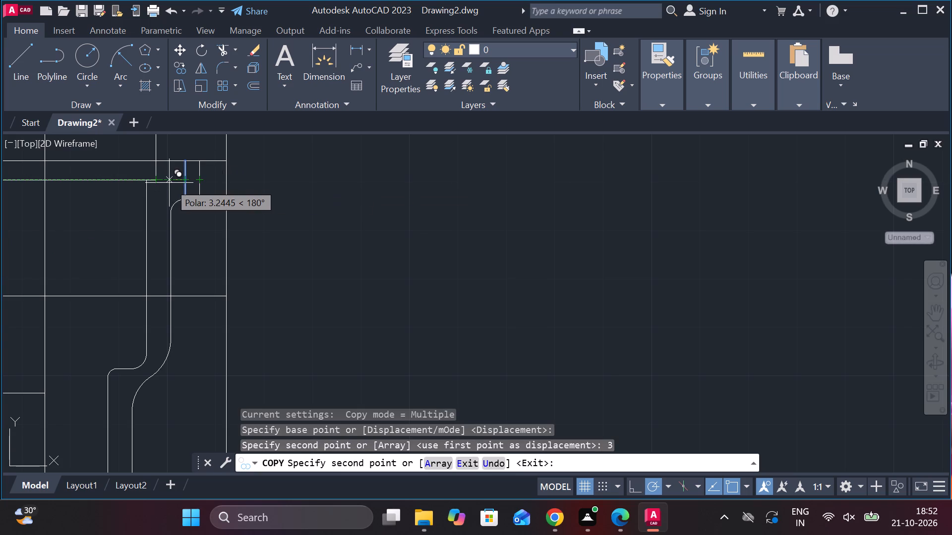
key("3")
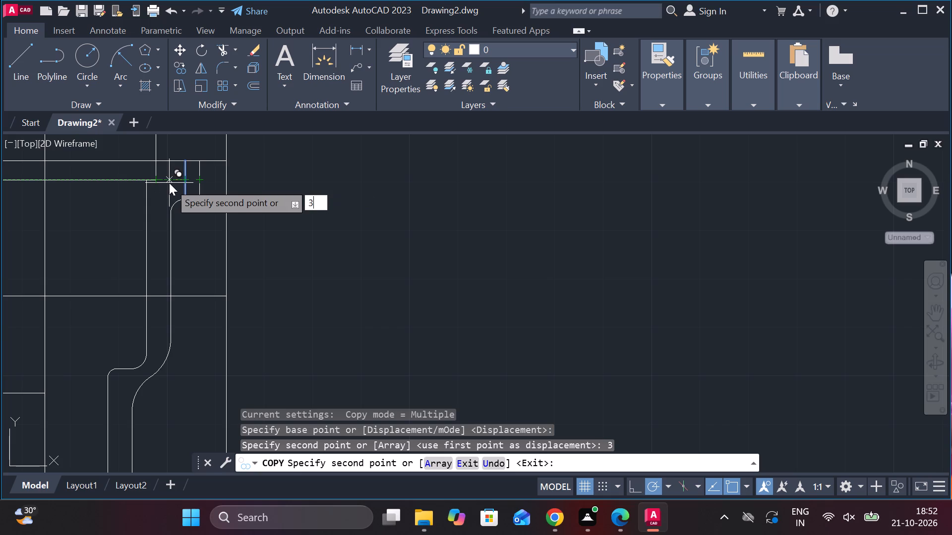
key("Return")
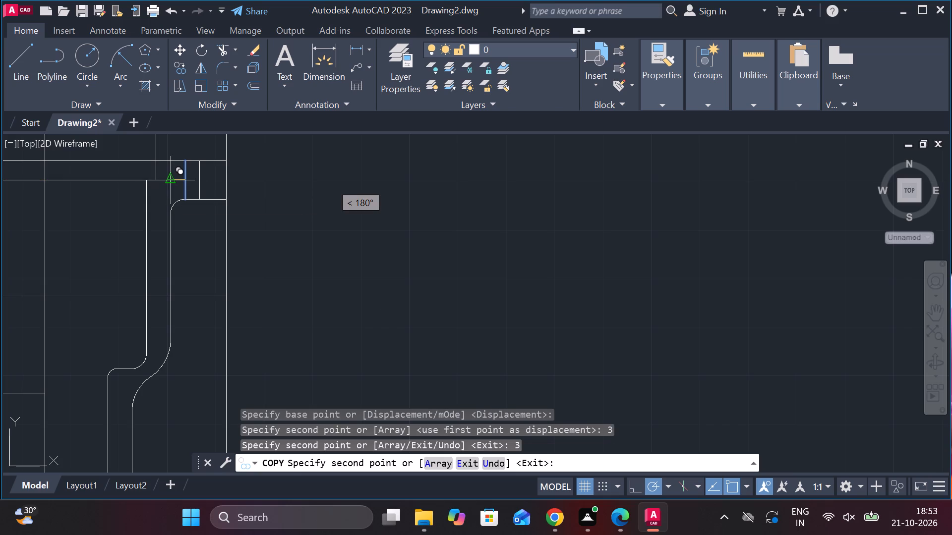
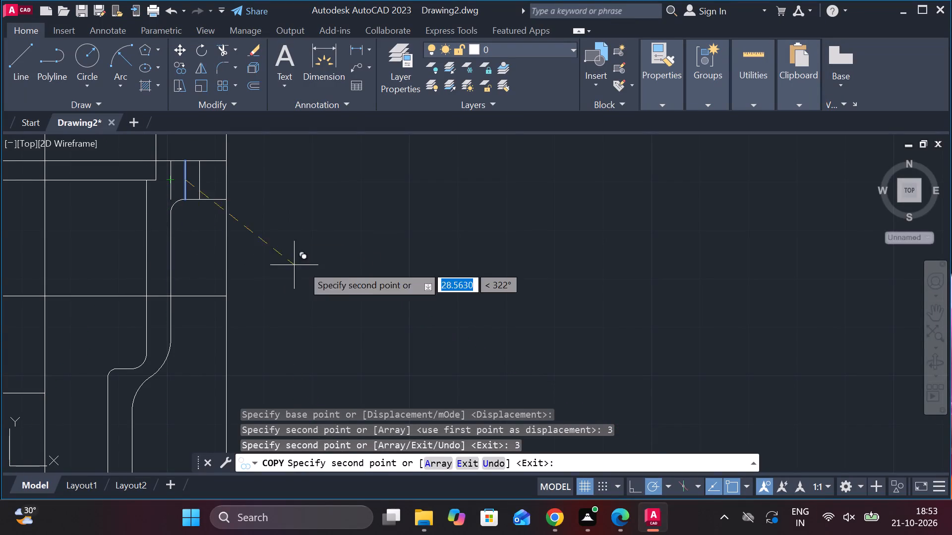
Extend the horizontal line above the left-hand filleted step rightward across the vertical centre line to meet the right-hand recess's top edge.
key("Escape")
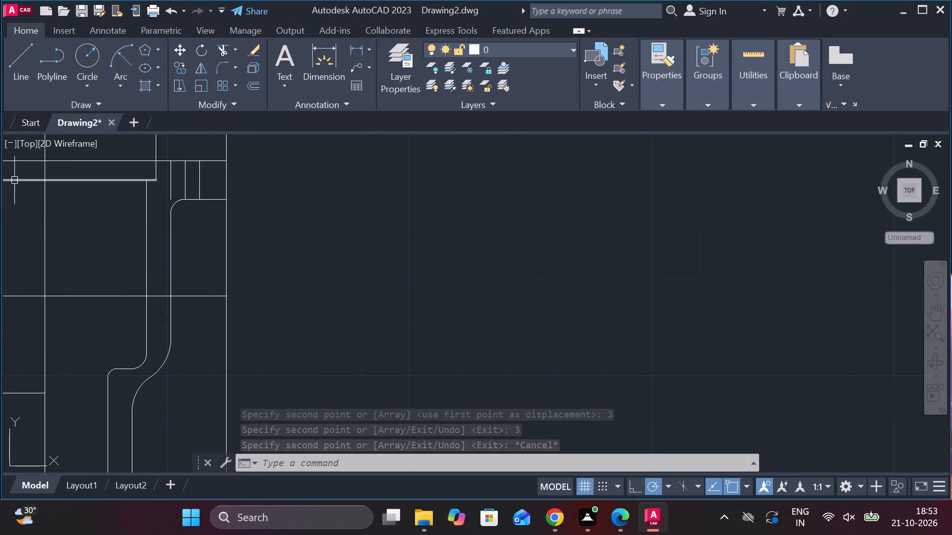
scroll(33, 196, "down", 2)
scroll(116, 207, "down", 2)
scroll(337, 218, "down", 2)
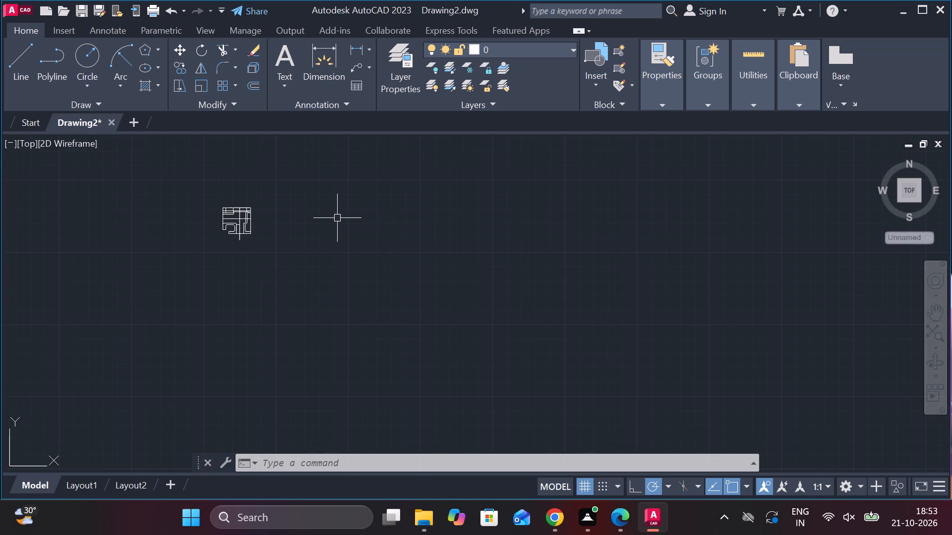
scroll(207, 201, "up", 3)
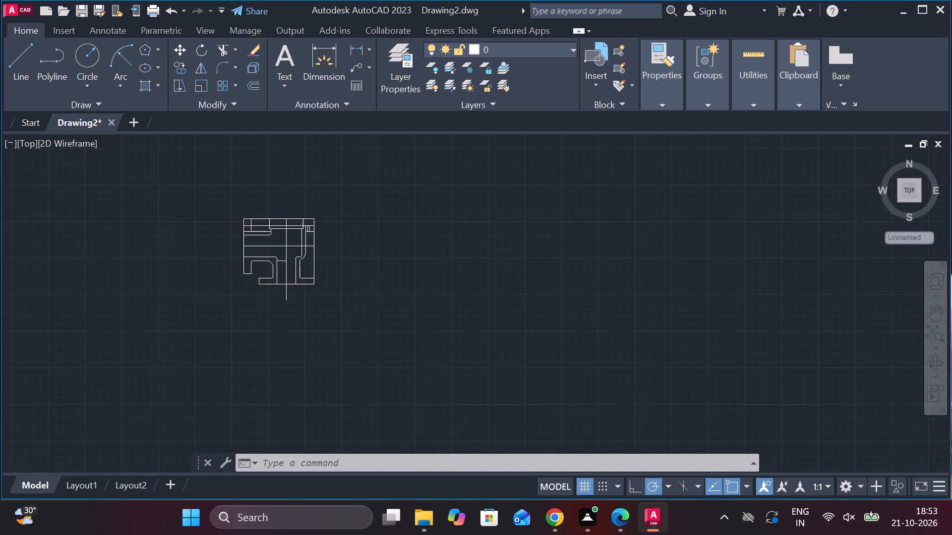
scroll(233, 236, "up", 2)
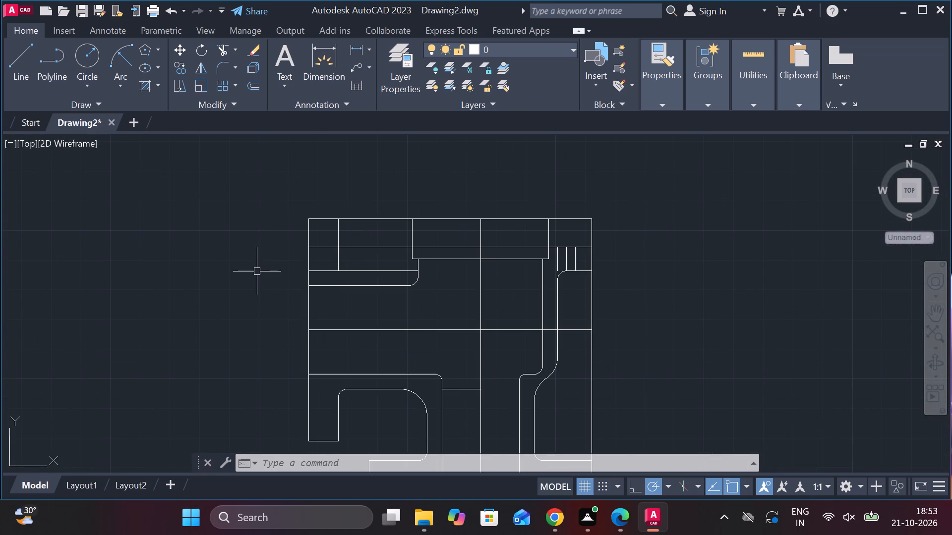
type("EX")
key("Return")
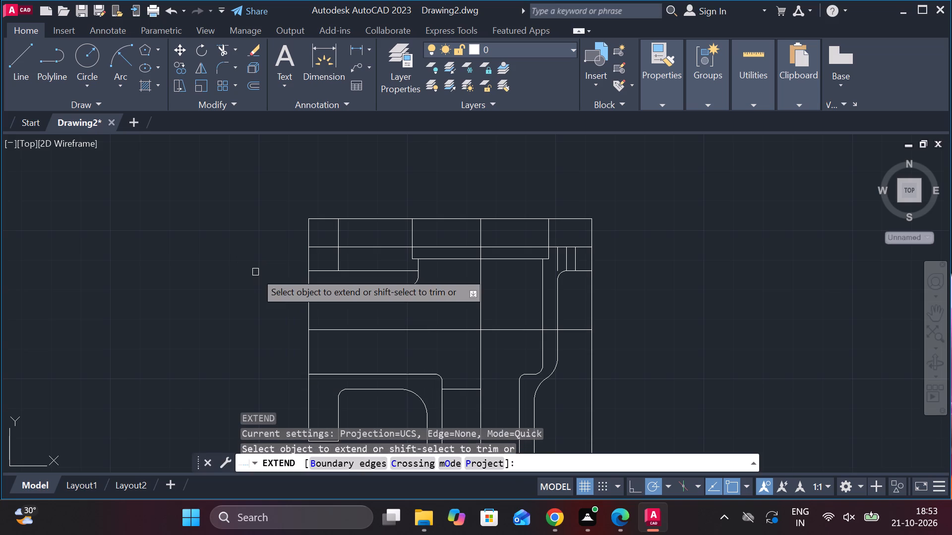
left_click(387, 268)
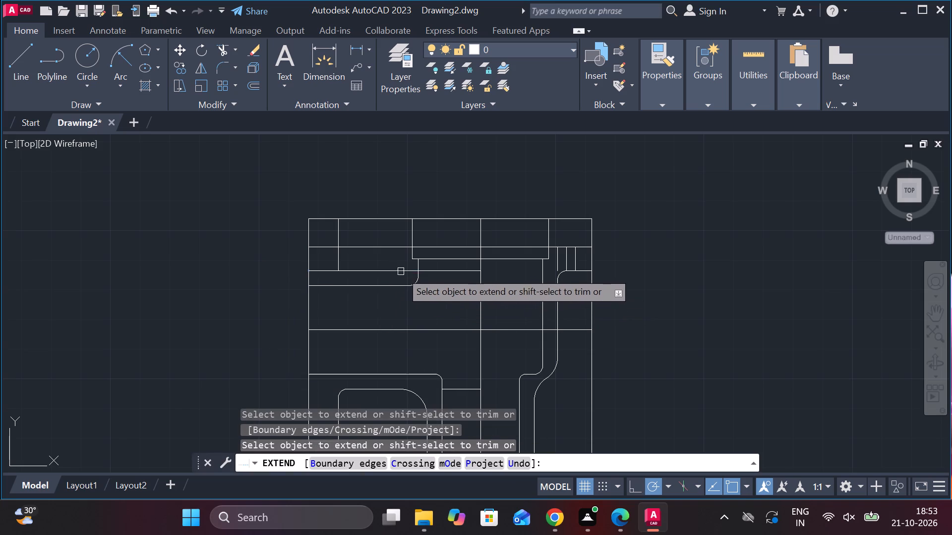
left_click(465, 271)
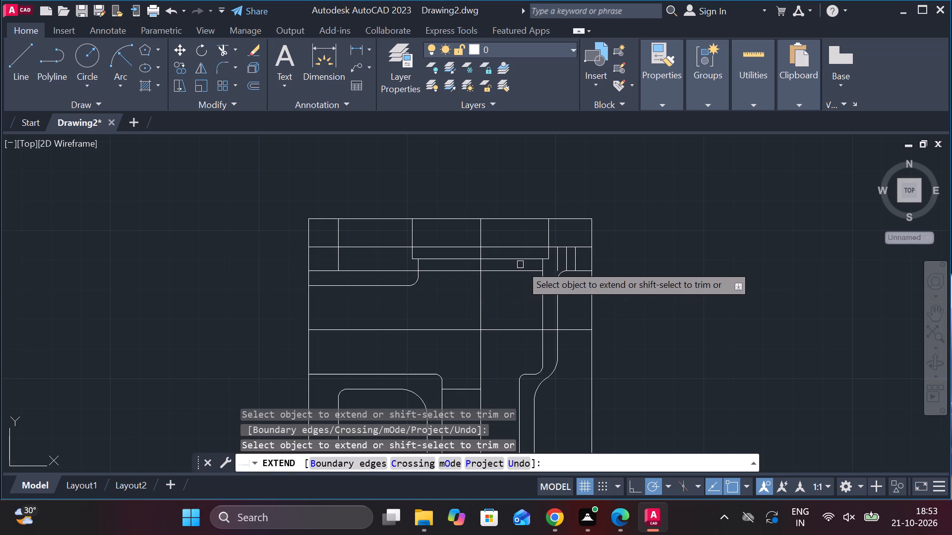
left_click(522, 272)
left_click(548, 272)
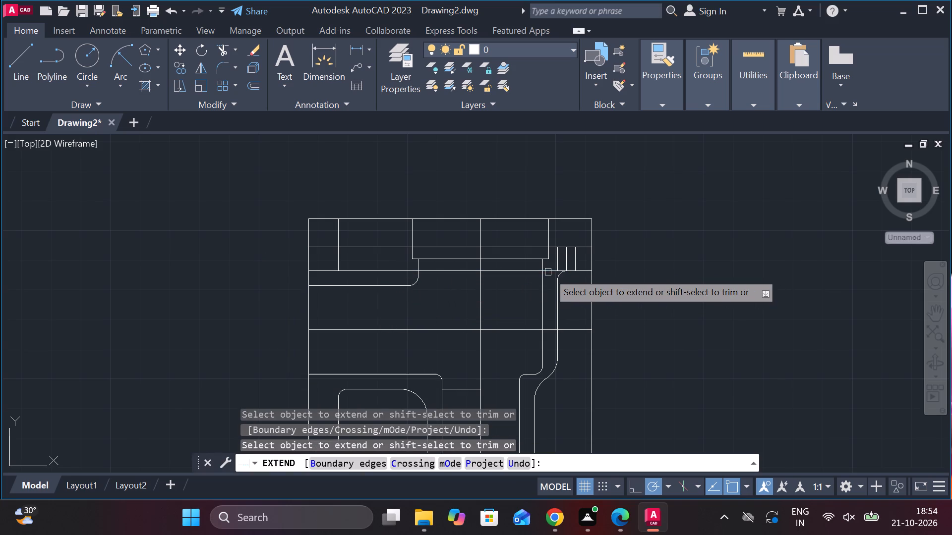
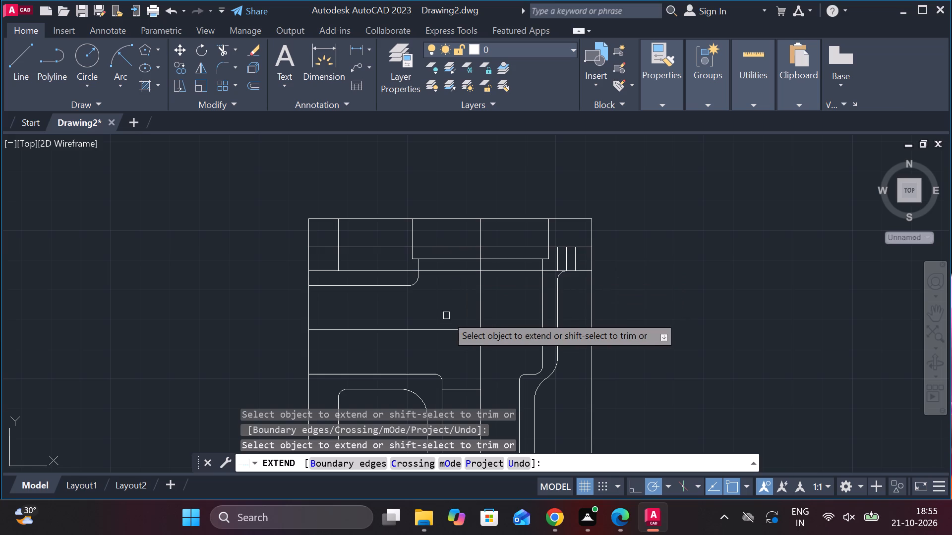
Copy the long horizontal line that crosses the central recess 6 units straight down.
key("Escape")
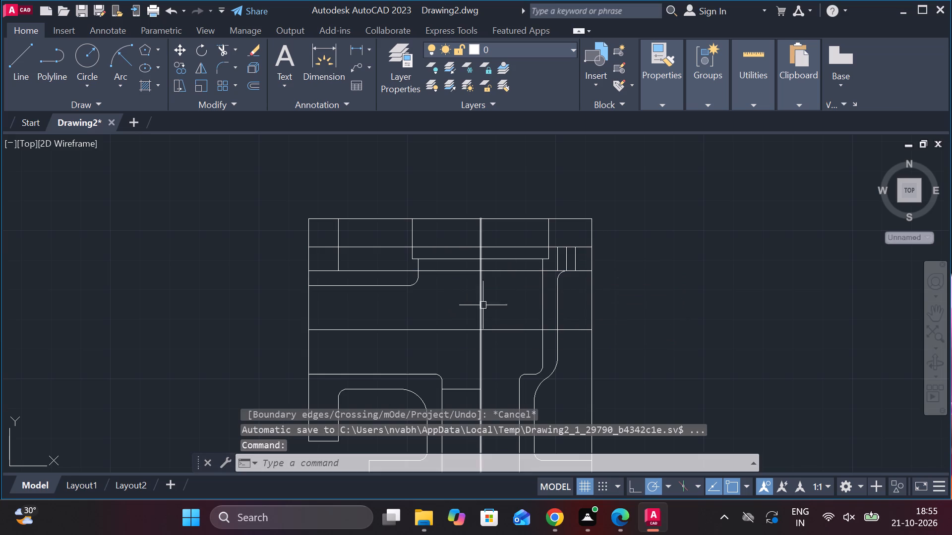
left_click(438, 247)
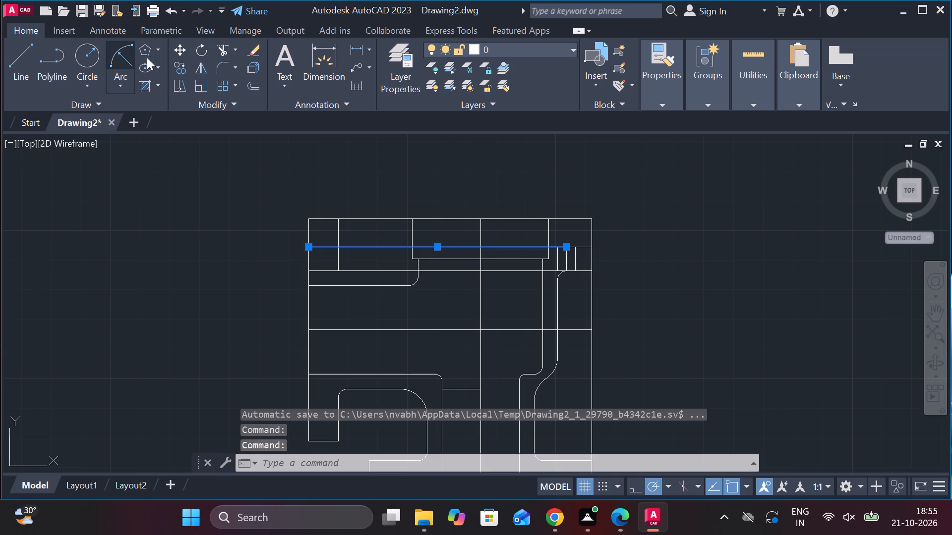
left_click(175, 70)
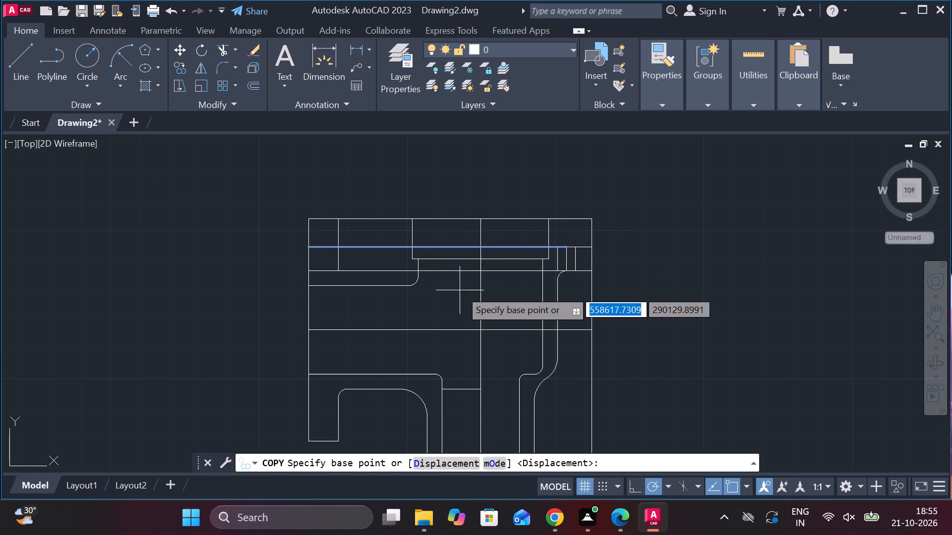
left_click(438, 245)
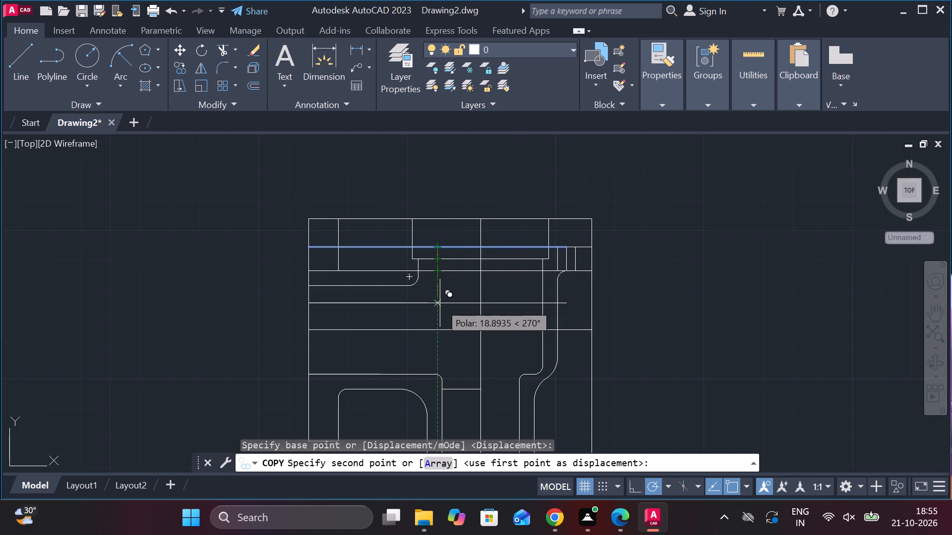
key("6")
key("Return")
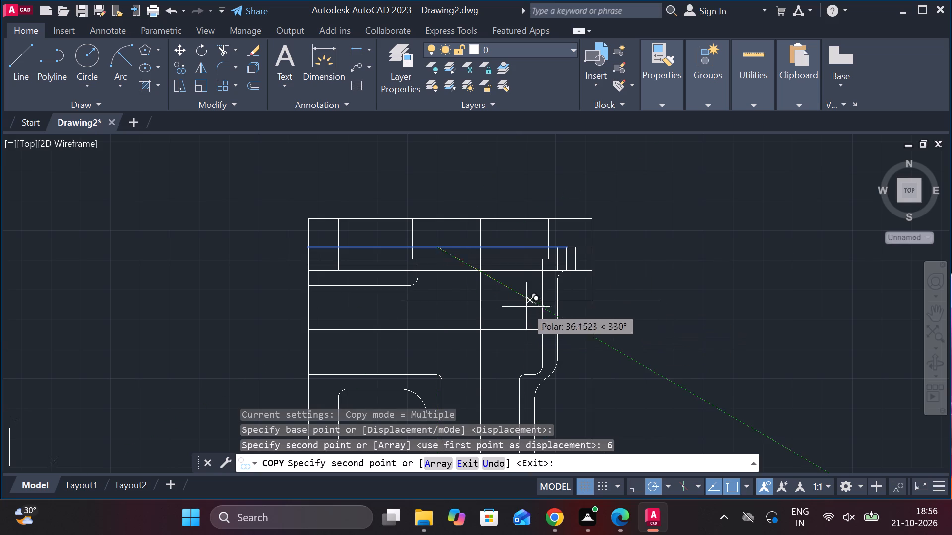
key("Escape")
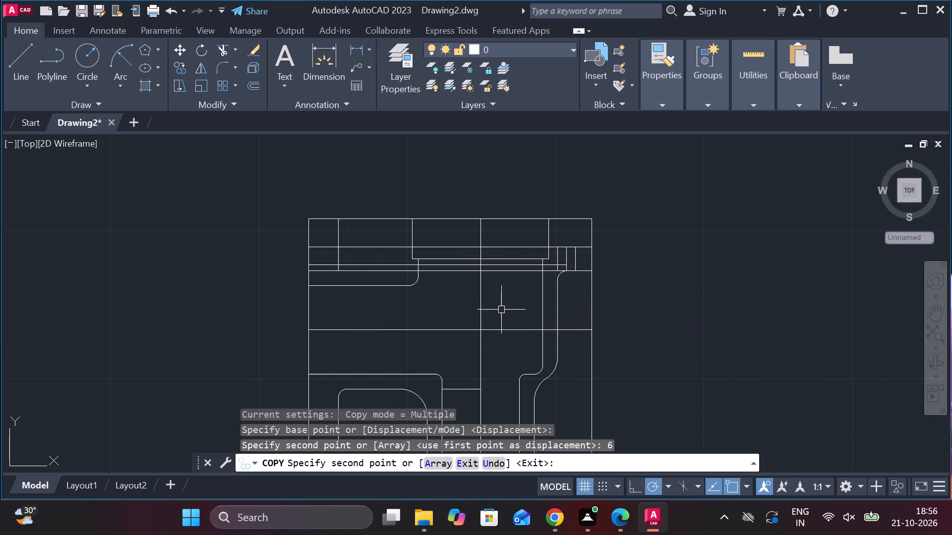
Trim the copied line's far-left end and its span between the central recess's lower walls, plus the ends of two short verticals below it.
left_click(229, 48)
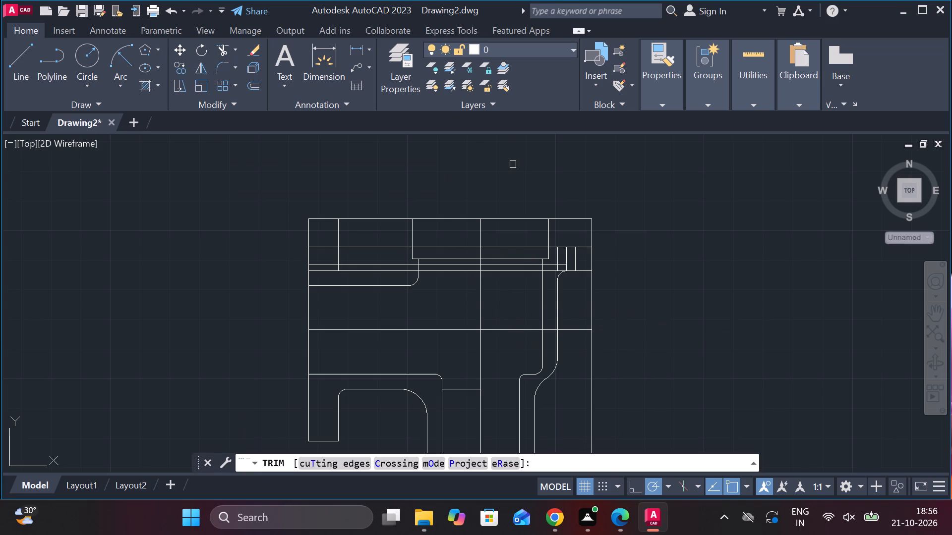
left_click(324, 263)
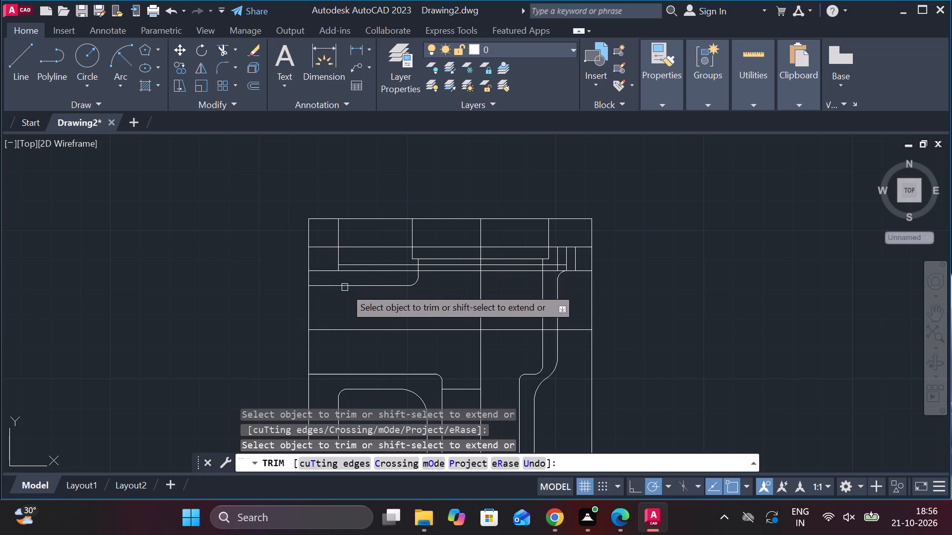
left_click(440, 267)
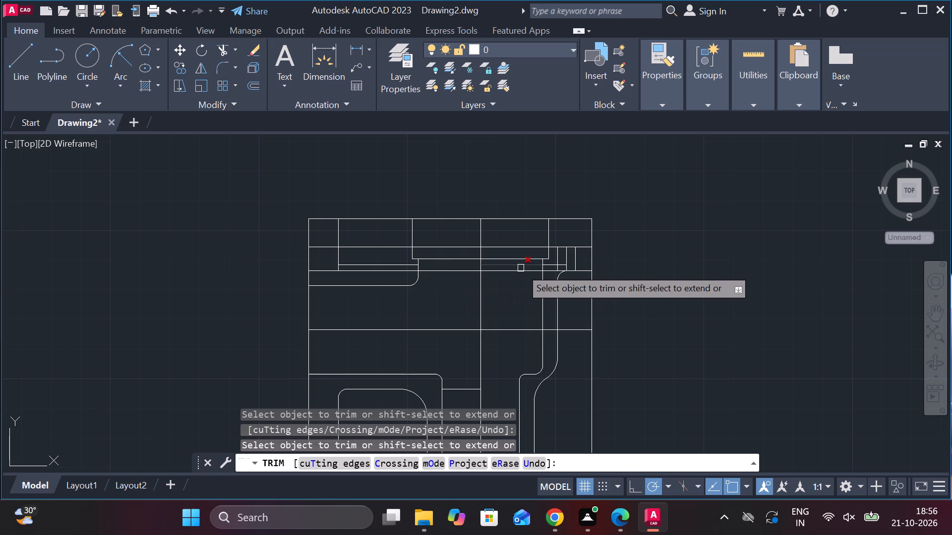
left_click(527, 266)
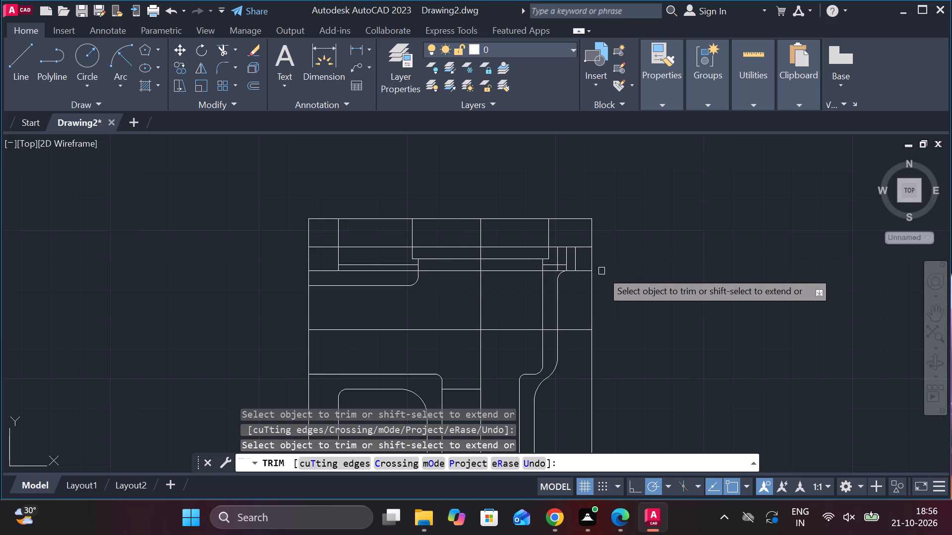
scroll(559, 268, "up", 2)
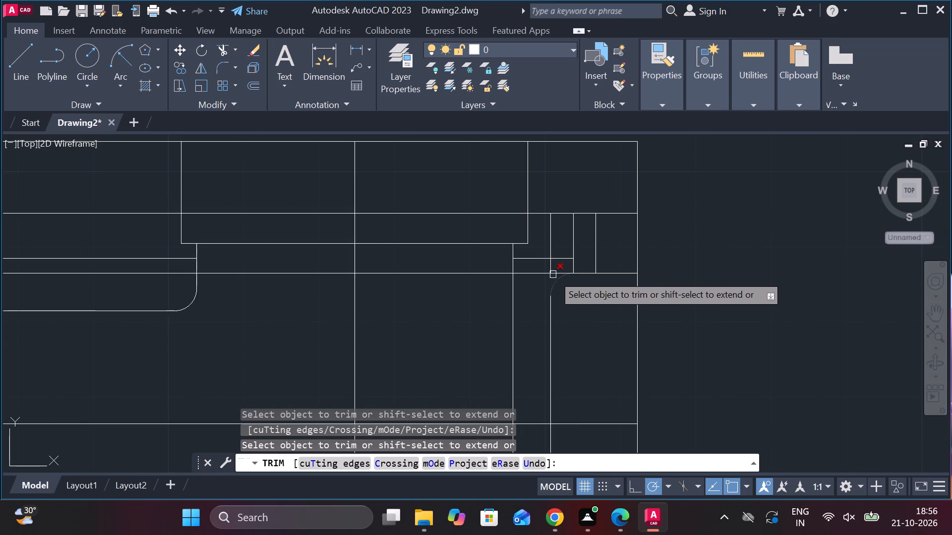
left_click(550, 267)
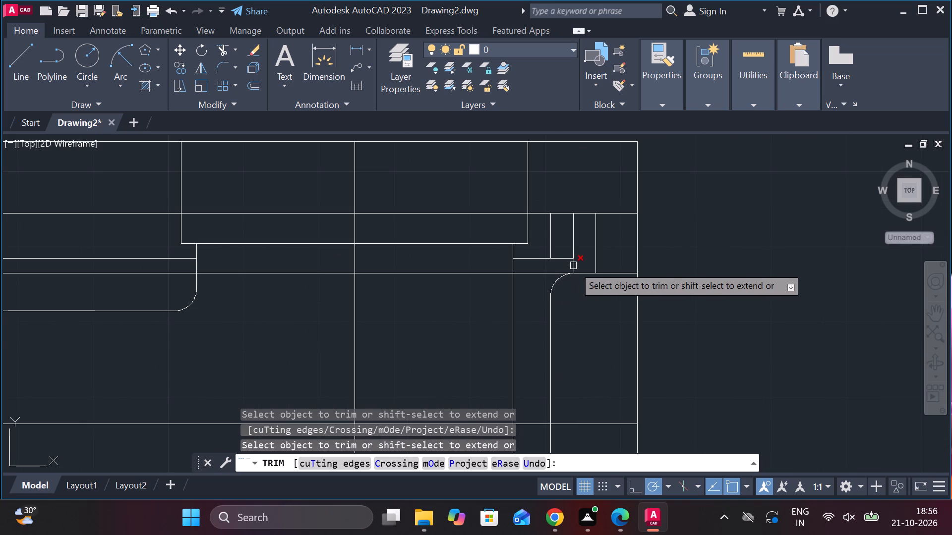
left_click(573, 266)
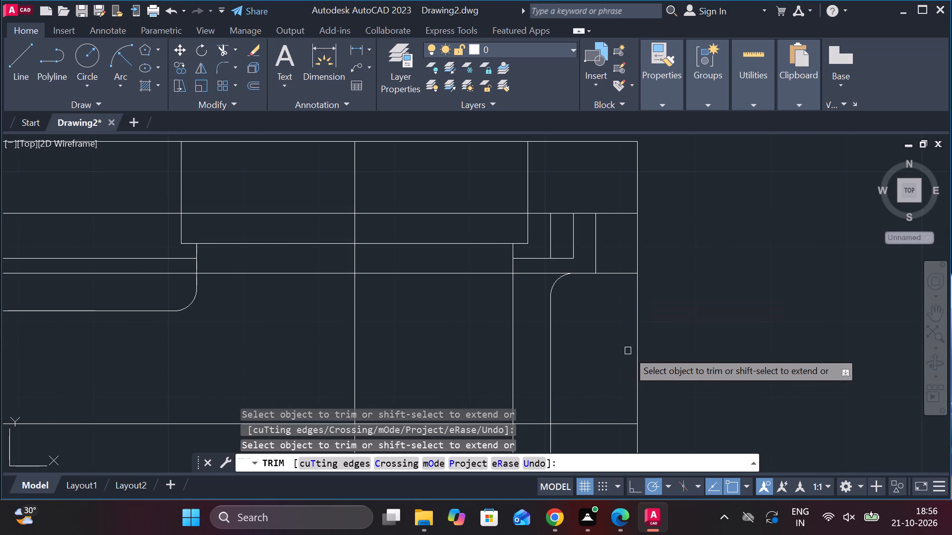
key("Escape")
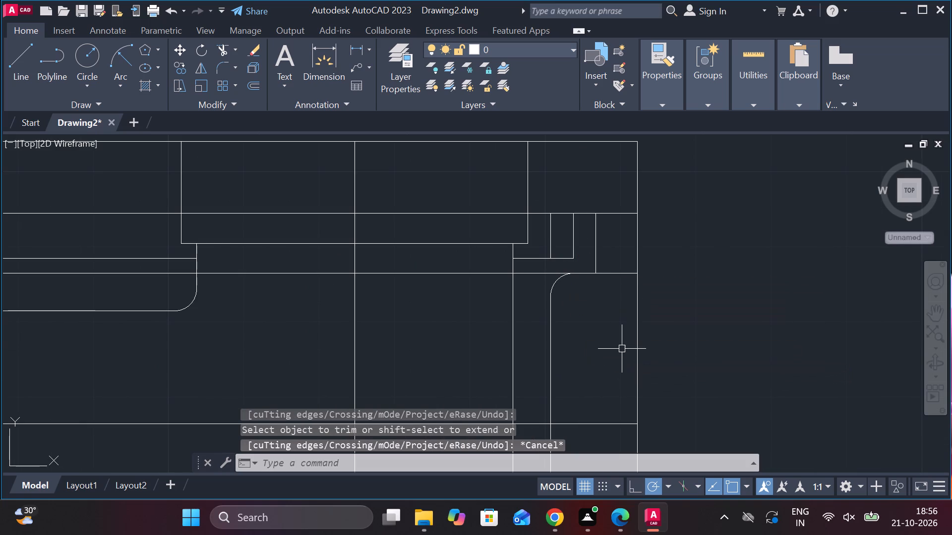
Stretch the copied line's right-hand segment to the part's outer right edge.
left_click(559, 260)
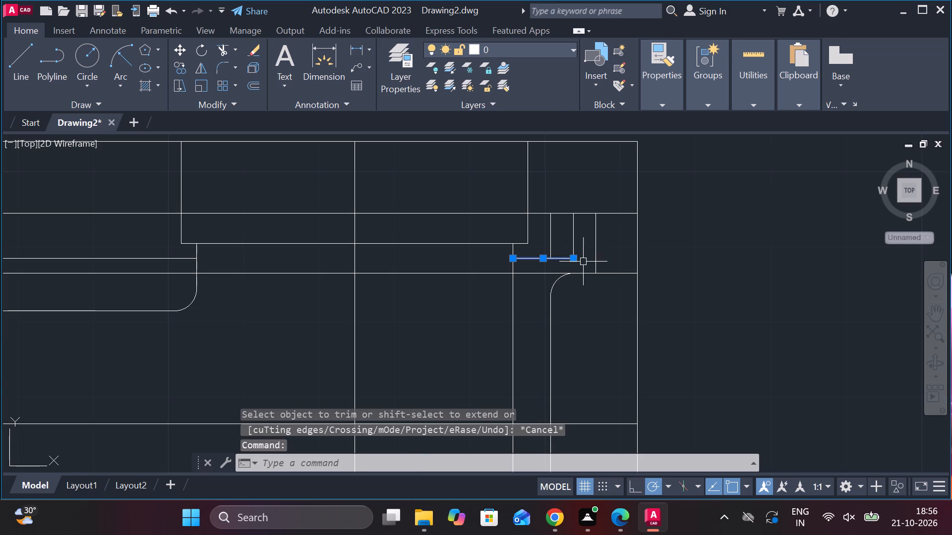
left_click(571, 260)
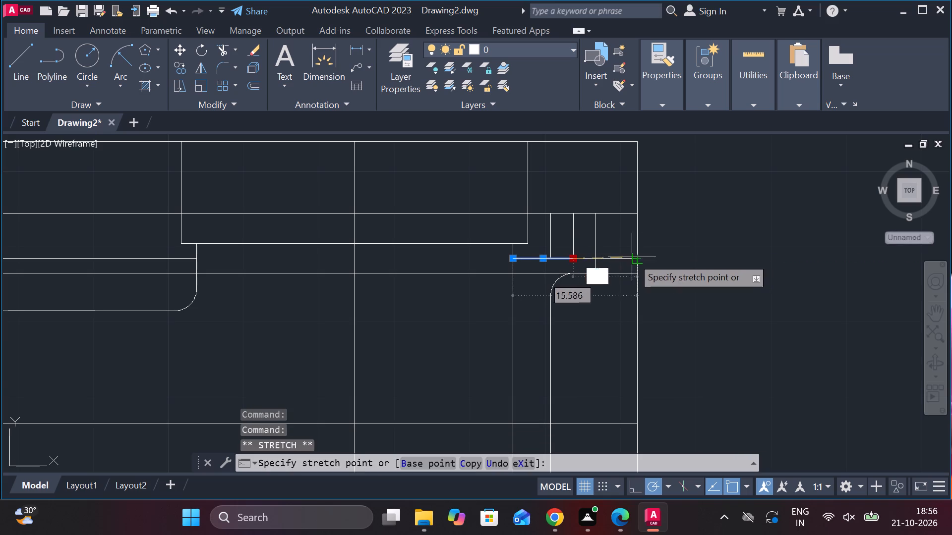
left_click(638, 258)
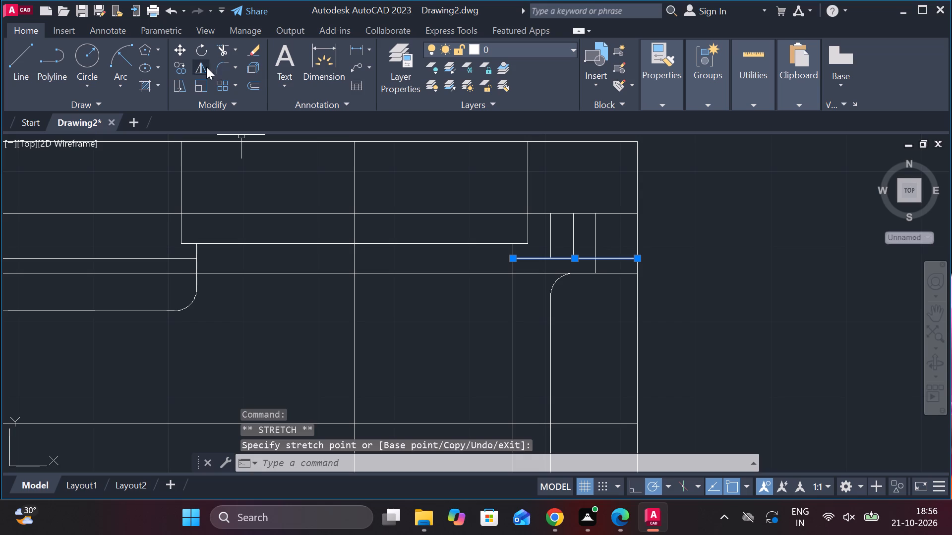
Trim the end of the third short vertical line below the stretched right-hand segment.
left_click(223, 54)
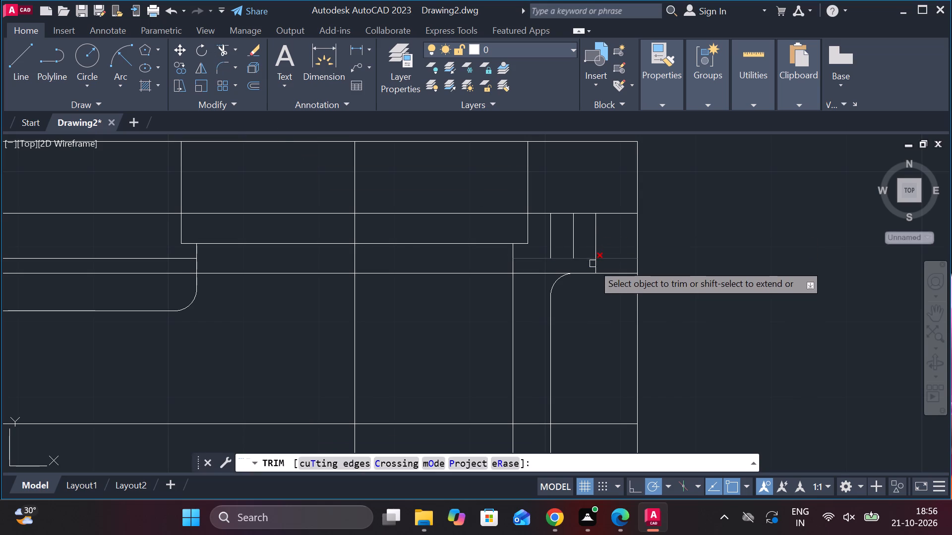
left_click(594, 264)
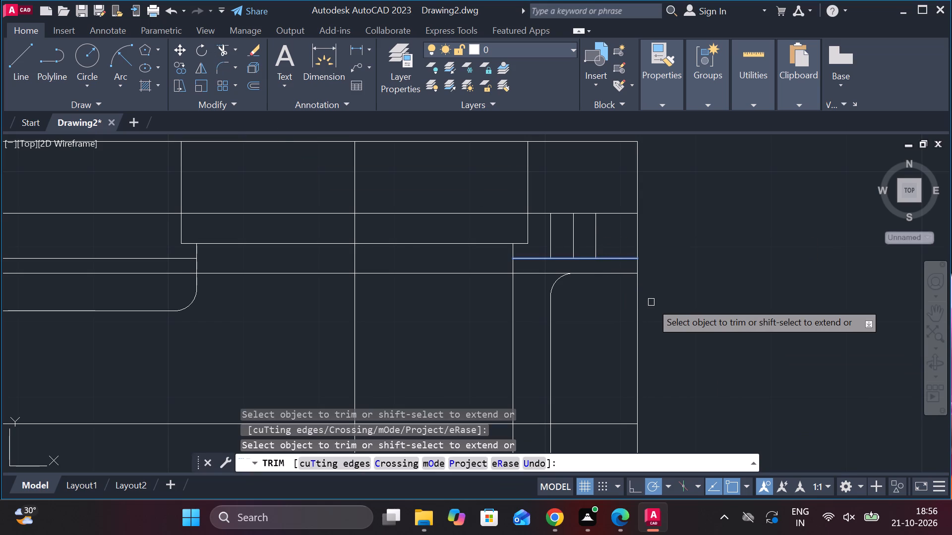
scroll(651, 302, "down", 1)
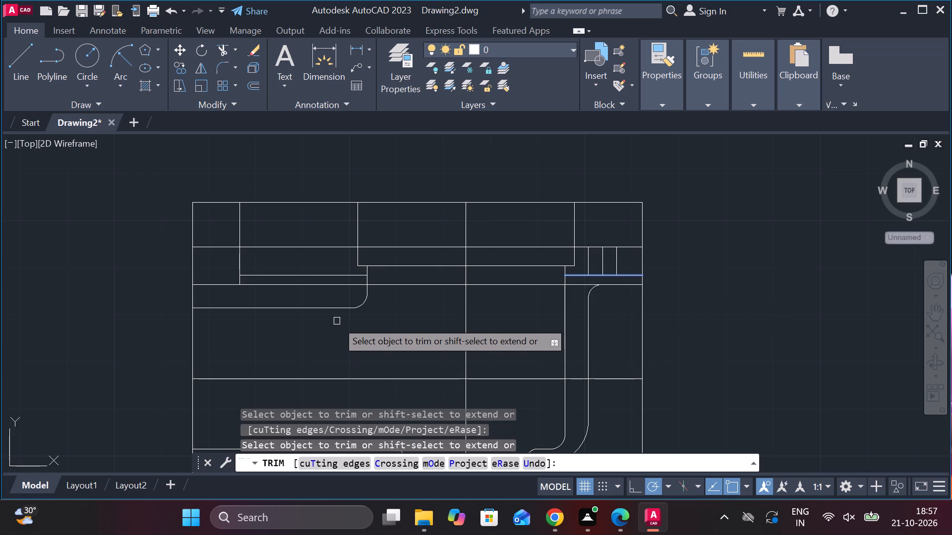
key("Escape")
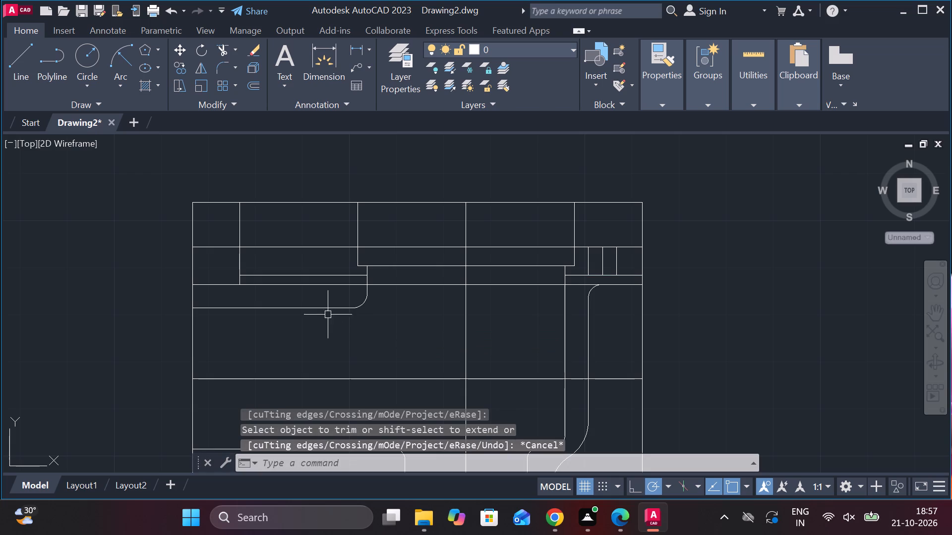
Copy the left-hand horizontal segment beside the central recess 3 units straight down.
left_click(335, 275)
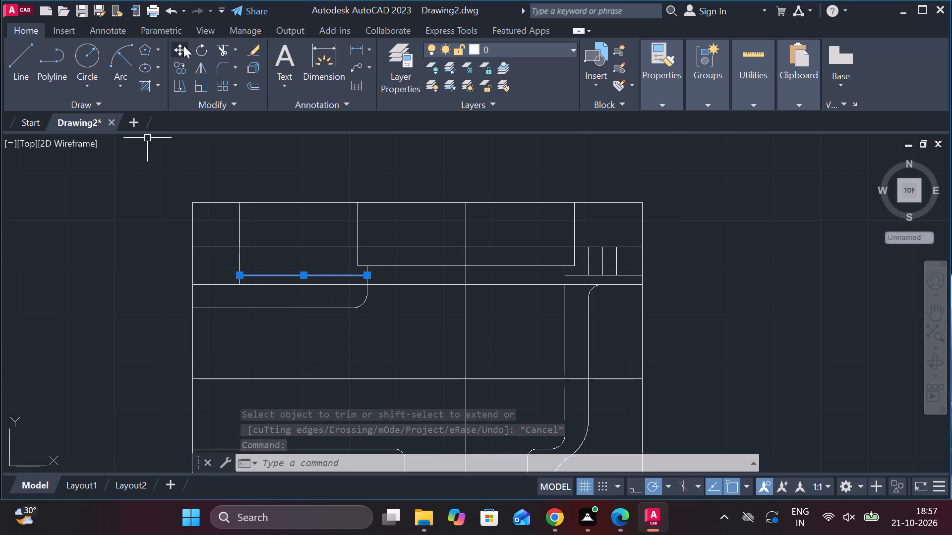
left_click(181, 66)
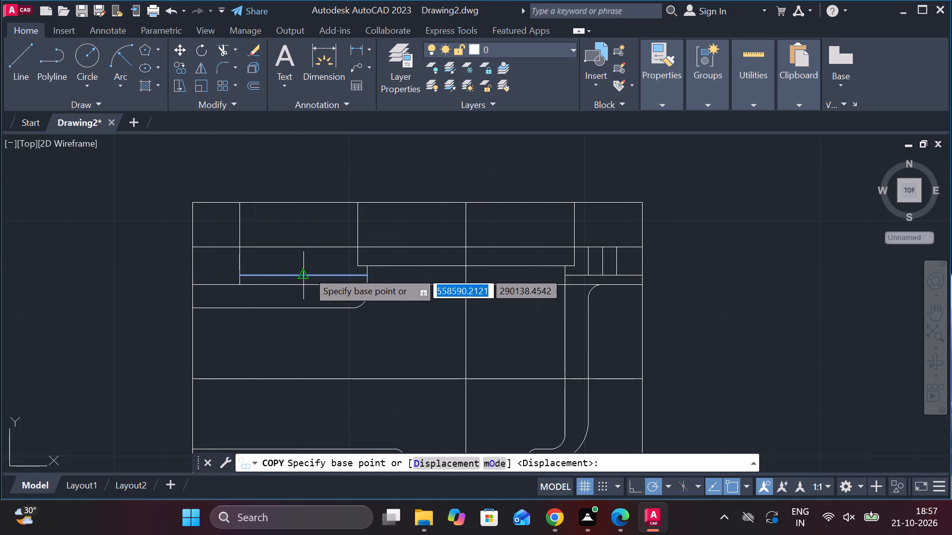
left_click(307, 271)
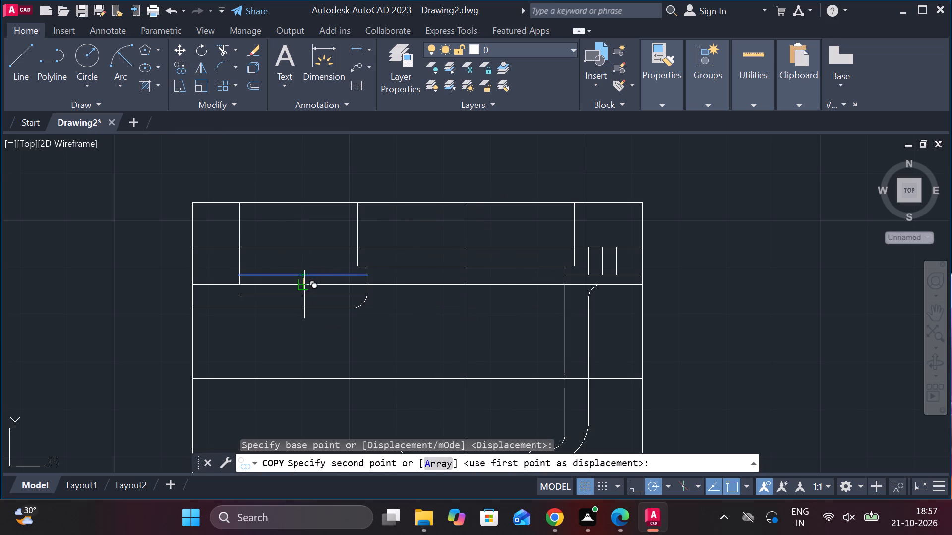
key("3")
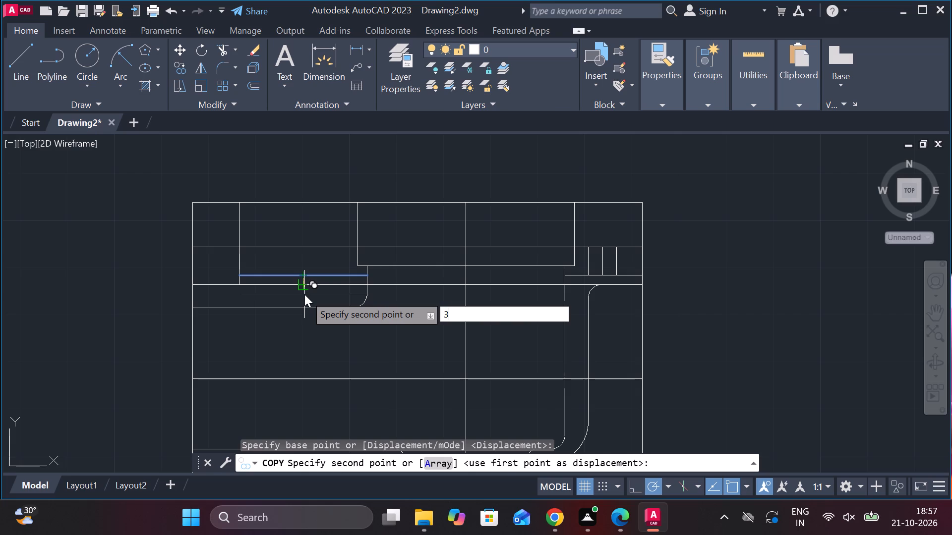
key("Return")
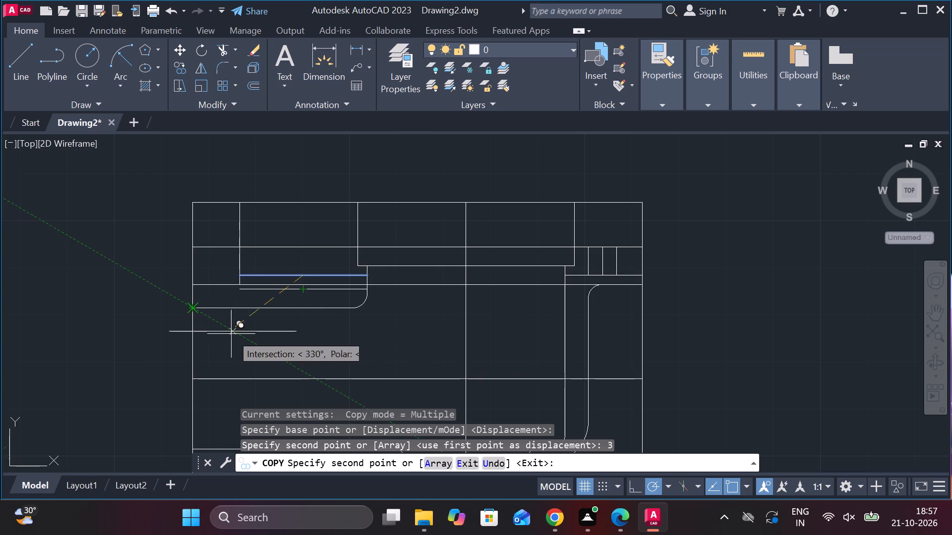
key("Escape")
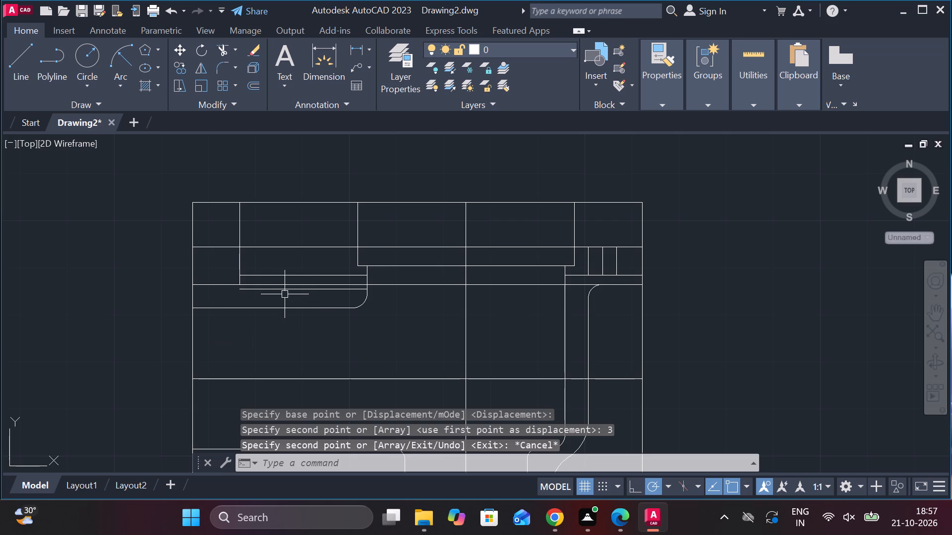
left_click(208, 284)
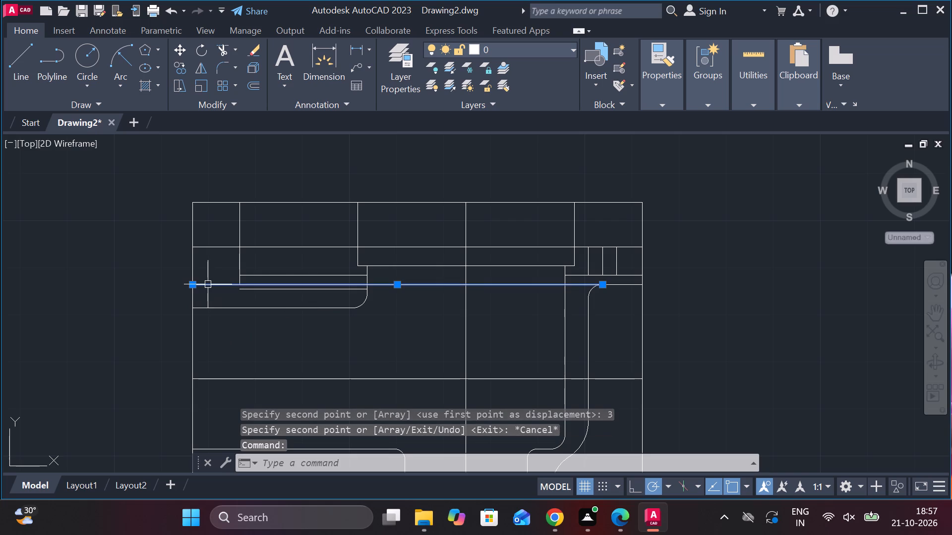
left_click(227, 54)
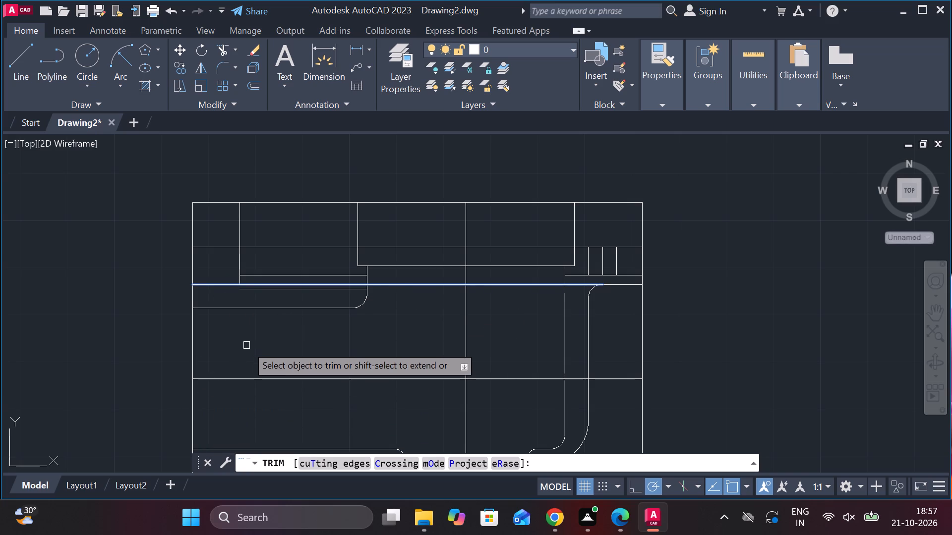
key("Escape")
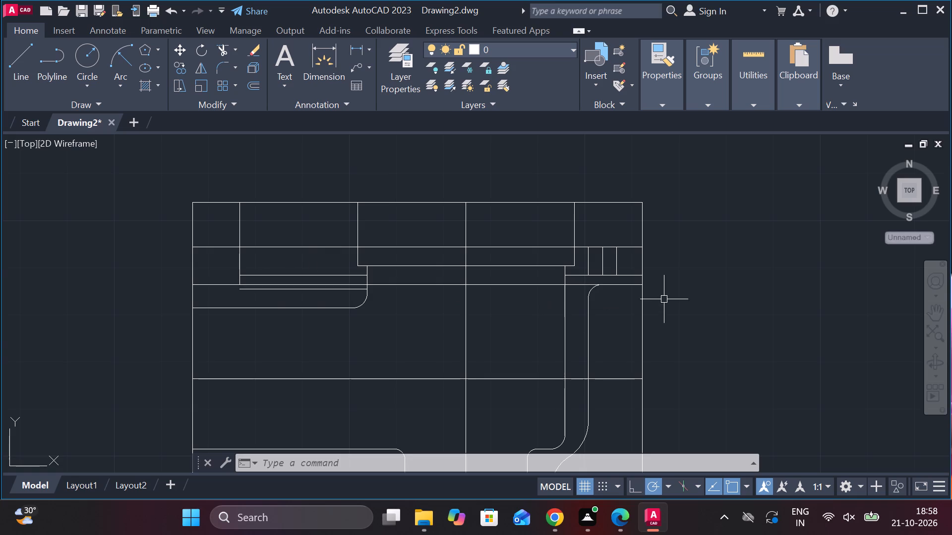
Mirror the three short vertical lines beside the upper recess about the vertical centreline, keeping the source lines.
left_click(604, 268)
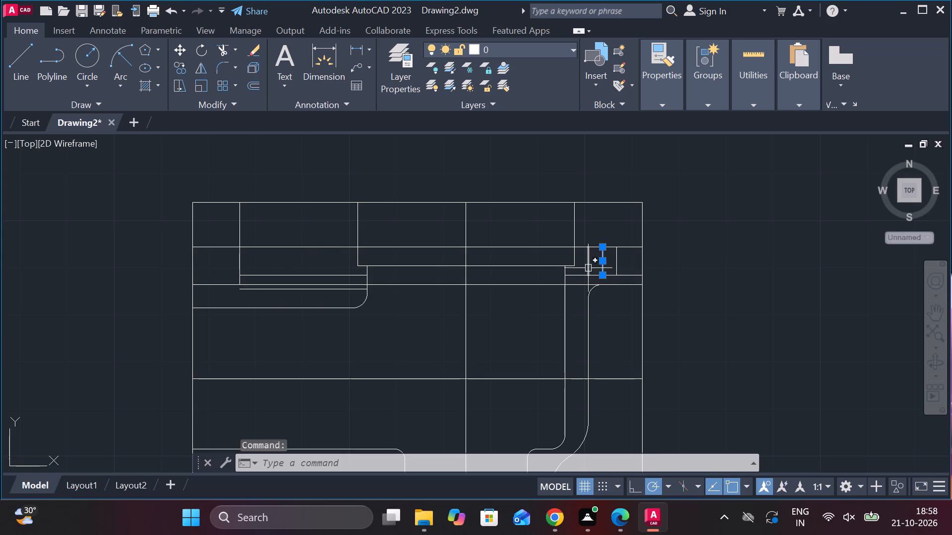
left_click(586, 267)
left_click(617, 266)
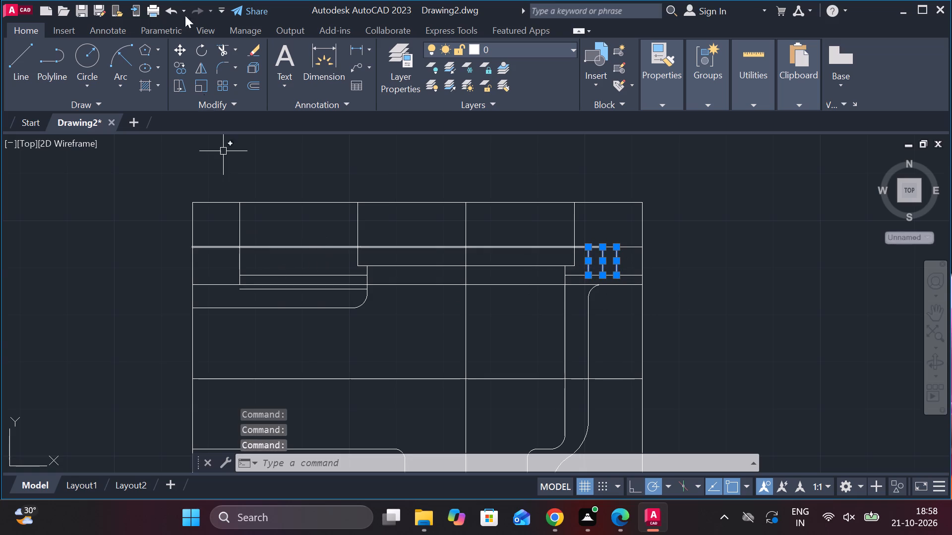
left_click(201, 70)
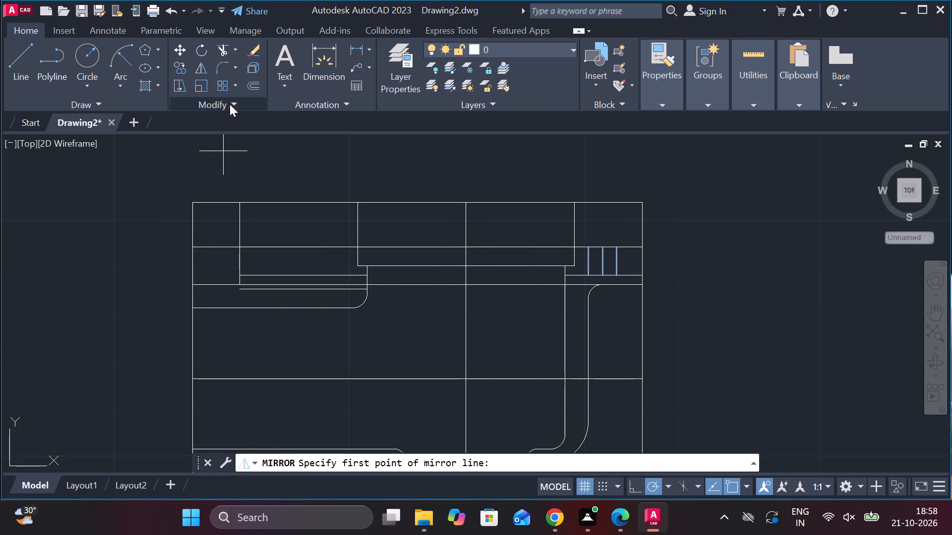
left_click(465, 265)
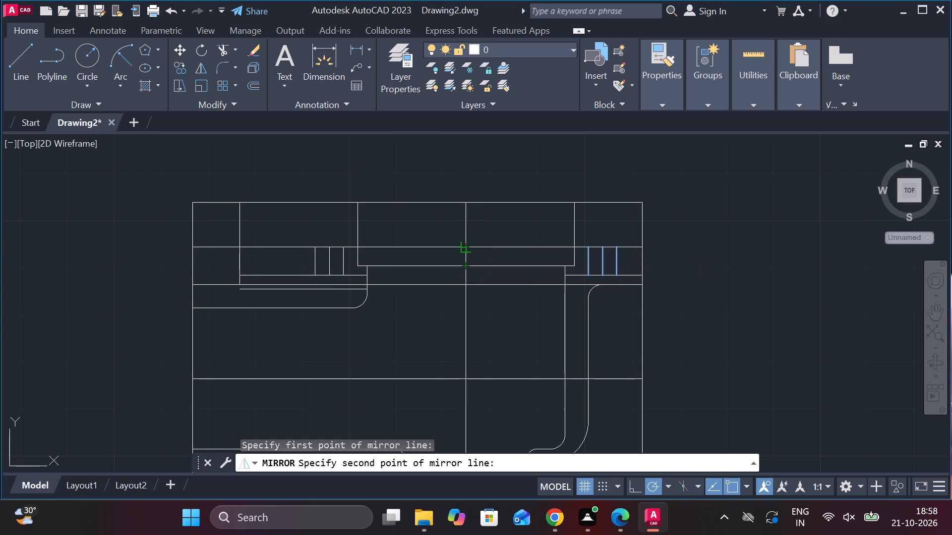
left_click(465, 247)
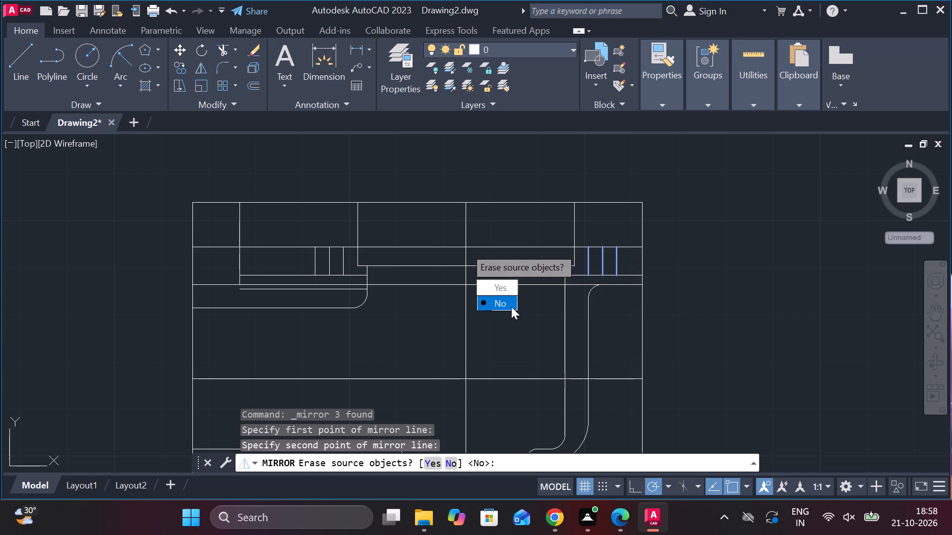
left_click_drag(508, 305, 465, 247)
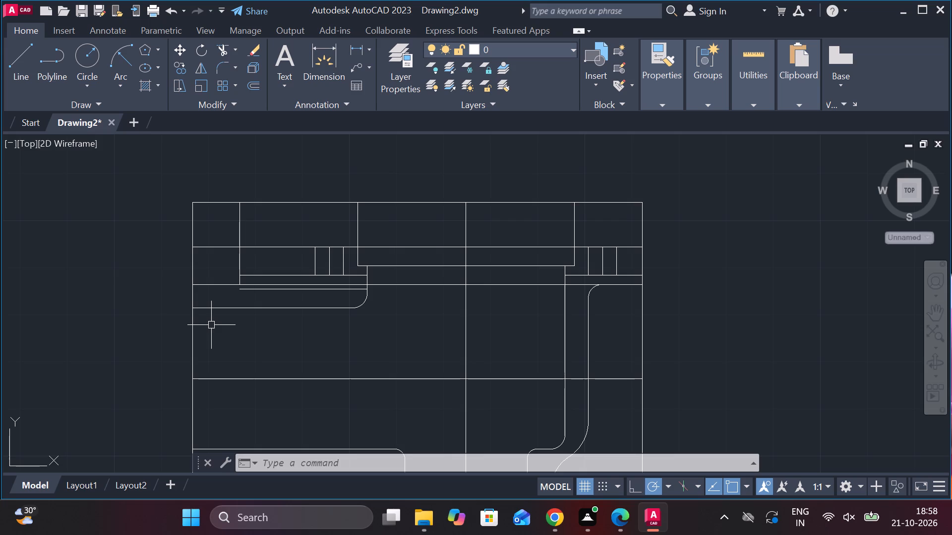
Draw a vertical line from the left end of the lower foot's upper edge to above the part's top edge.
scroll(276, 315, "down", 2)
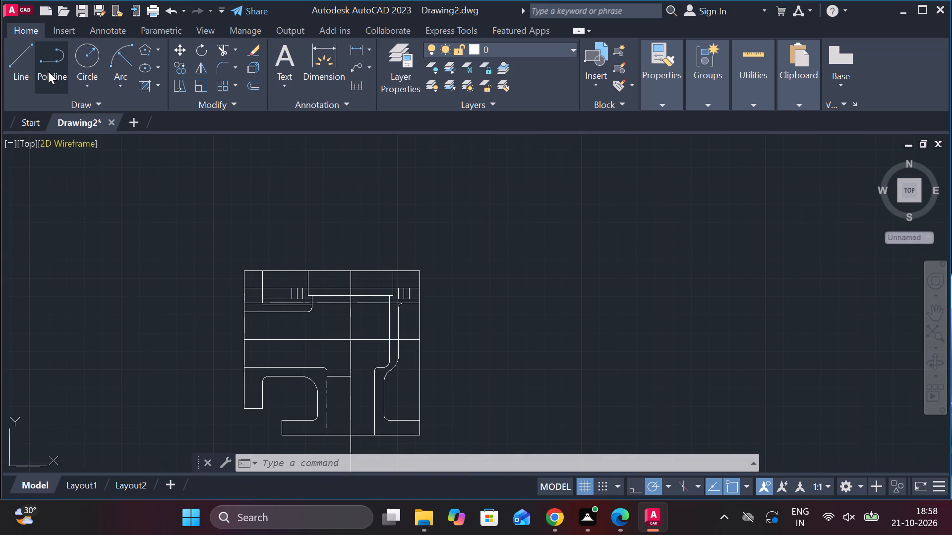
left_click(5, 66)
left_click(10, 66)
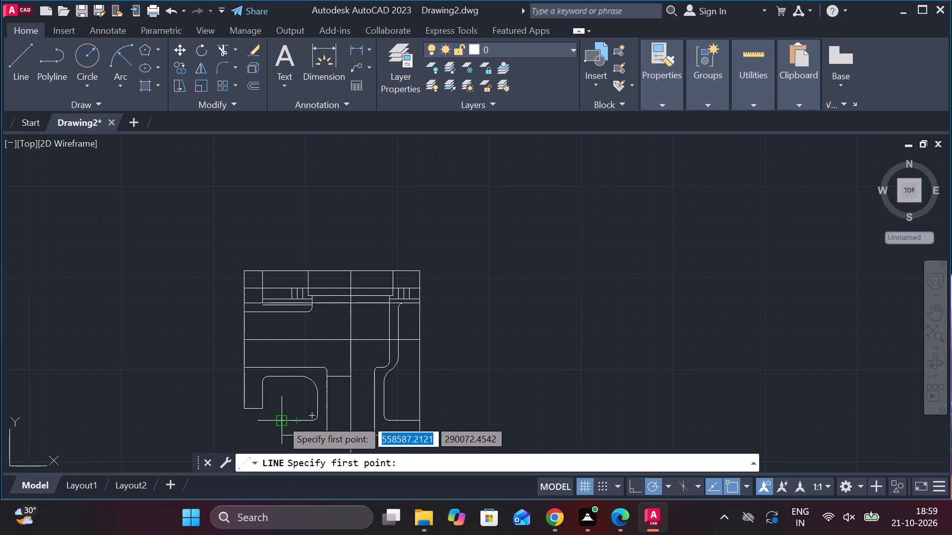
scroll(276, 419, "up", 2)
scroll(267, 408, "down", 4)
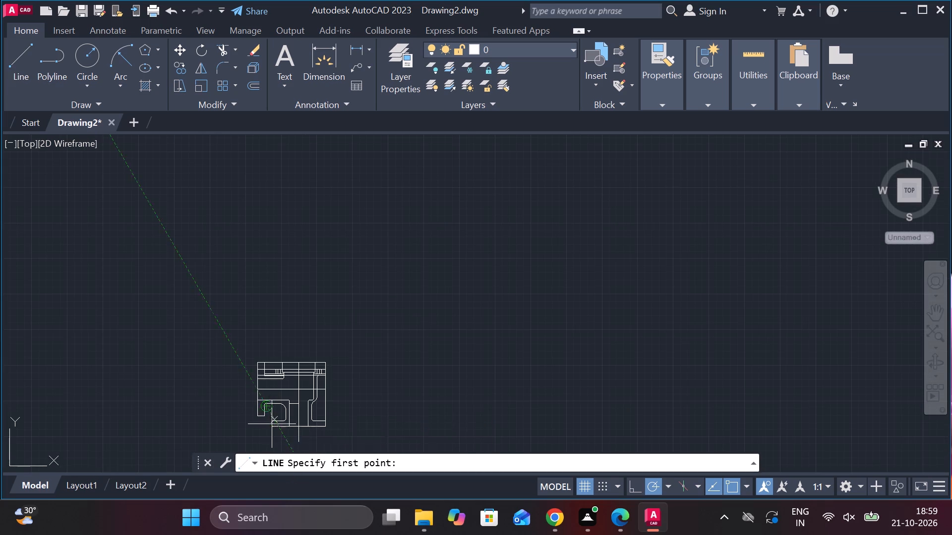
scroll(274, 428, "up", 3)
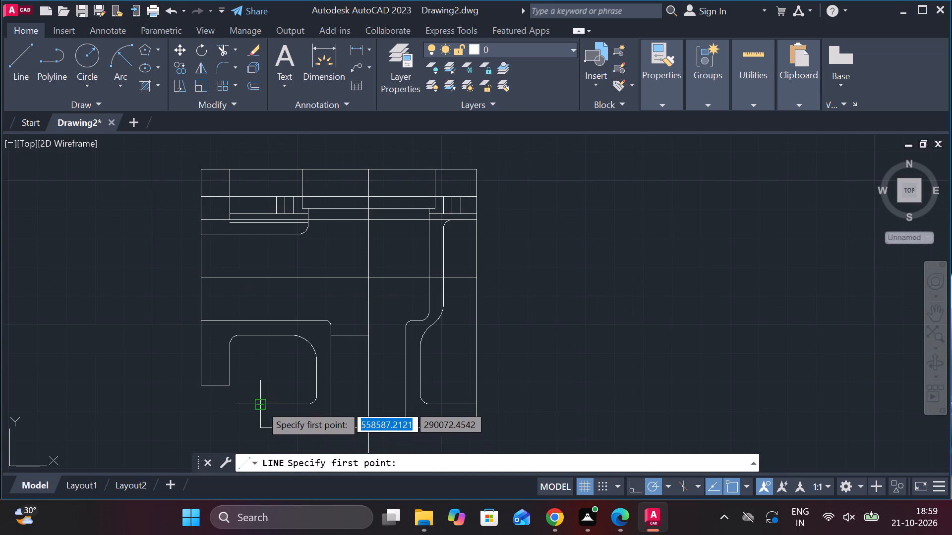
left_click(260, 405)
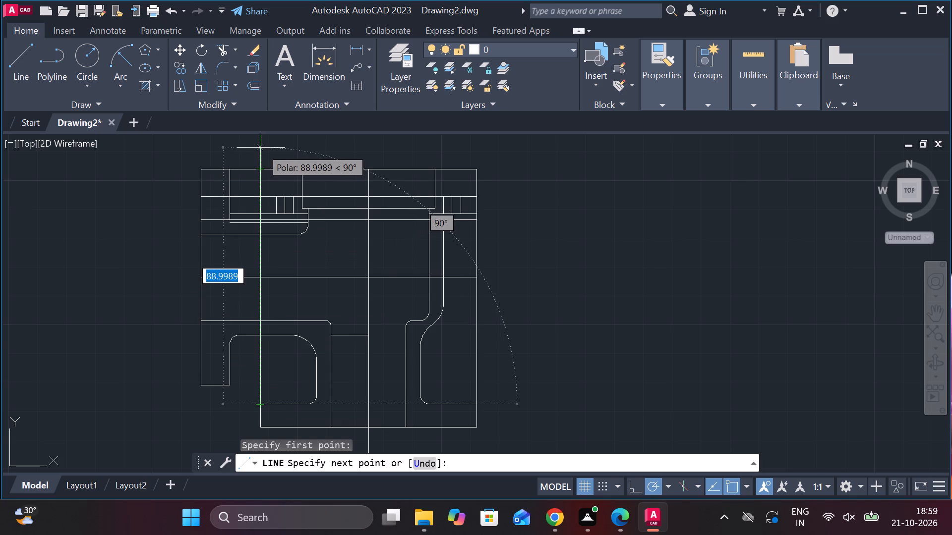
scroll(261, 148, "down", 3)
scroll(272, 334, "down", 3)
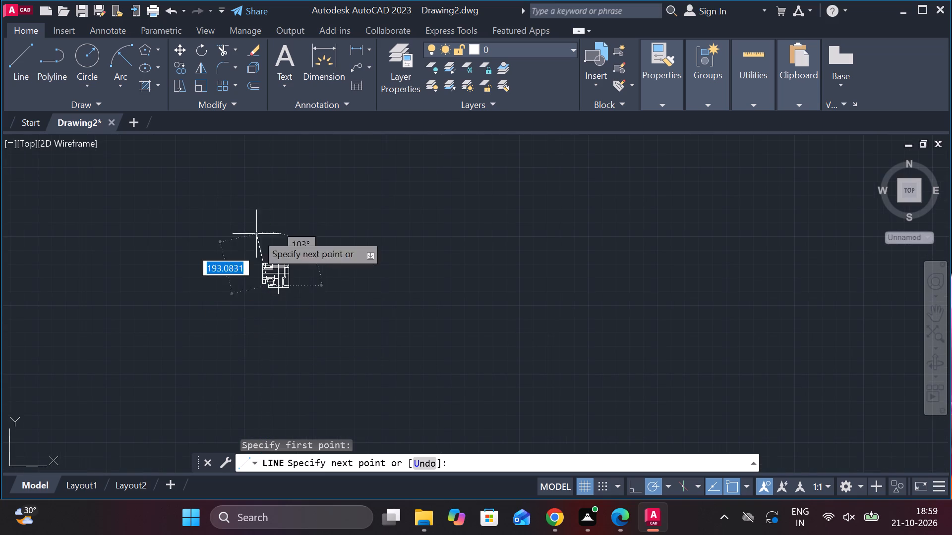
scroll(269, 221, "up", 4)
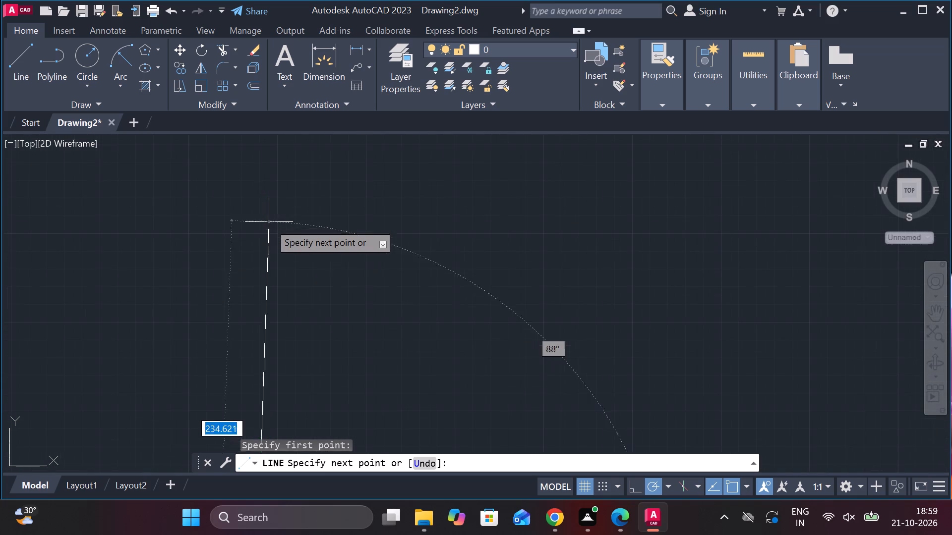
scroll(258, 267, "down", 2)
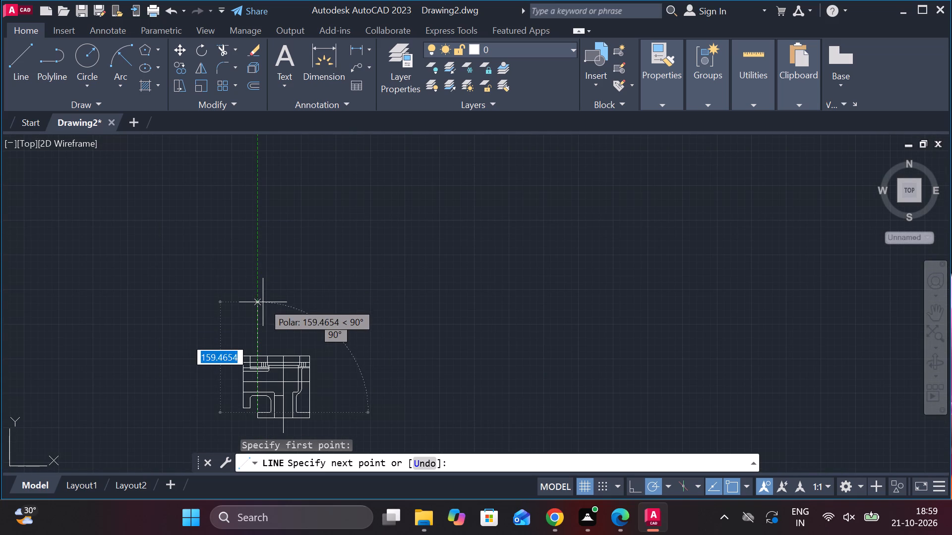
left_click(258, 309)
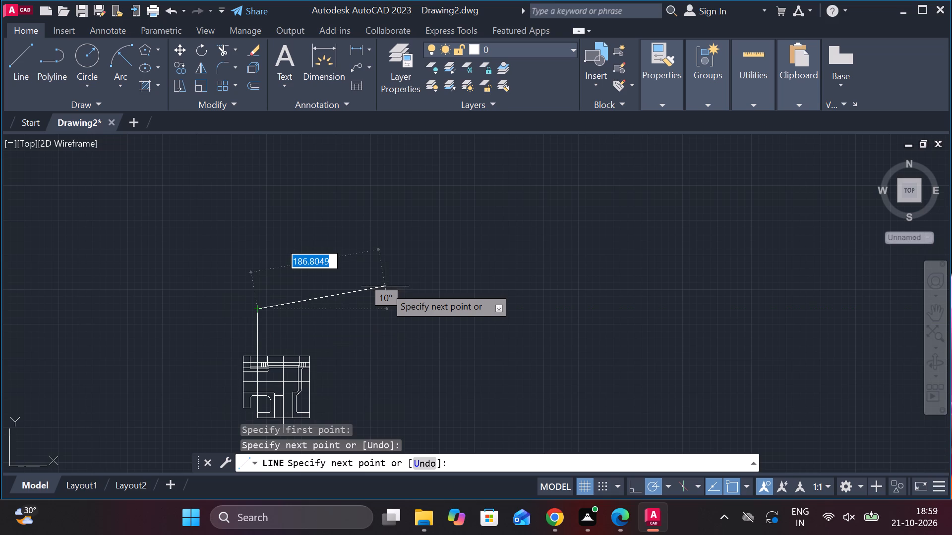
key("Escape")
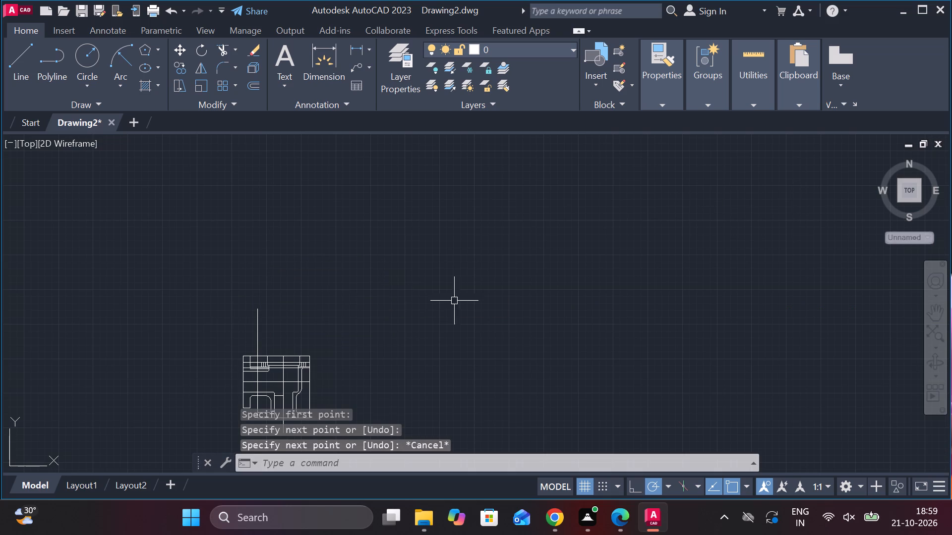
Trim the upper short horizontal line between the left pocket's wall and the new vertical line.
scroll(282, 382, "up", 4)
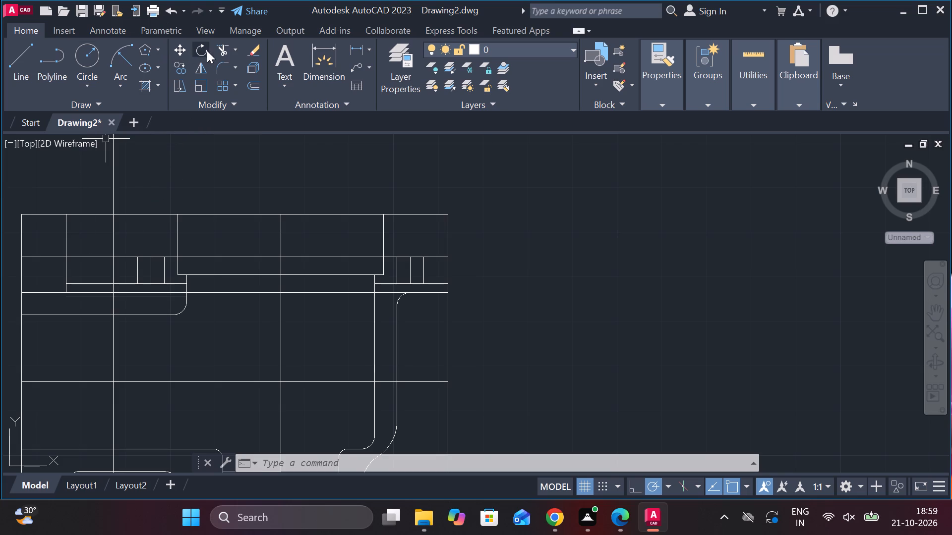
left_click(226, 51)
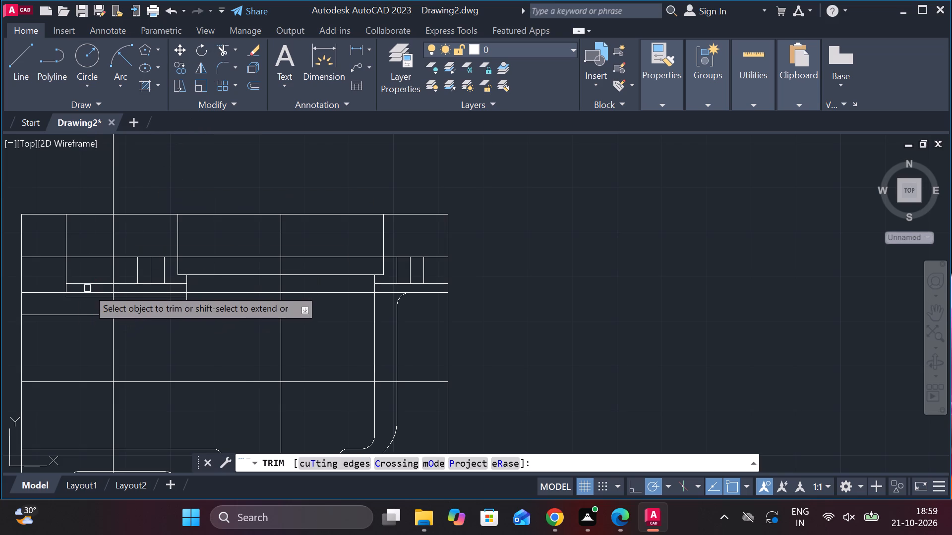
left_click(93, 282)
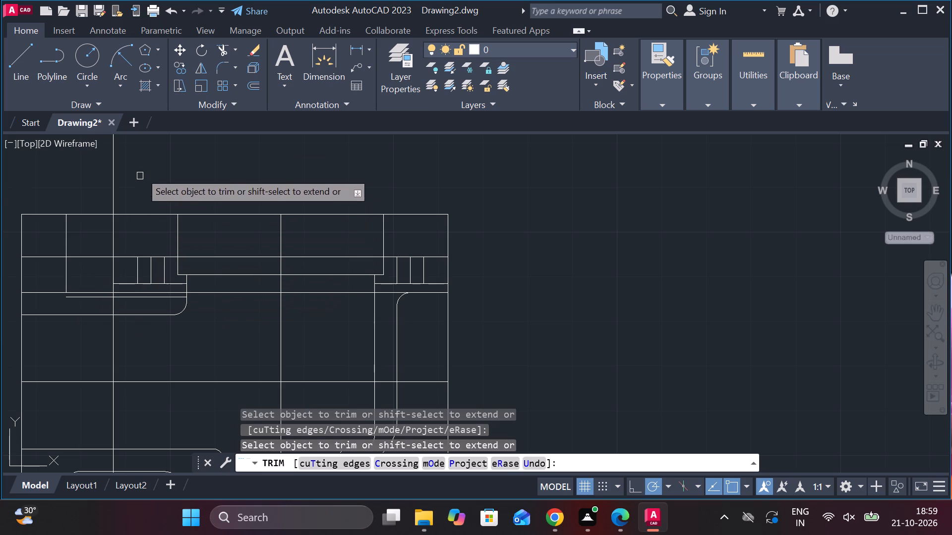
Fillet the left pocket's two bottom corners, joining its left wall and the new vertical line to the horizontal line below.
left_click(225, 59)
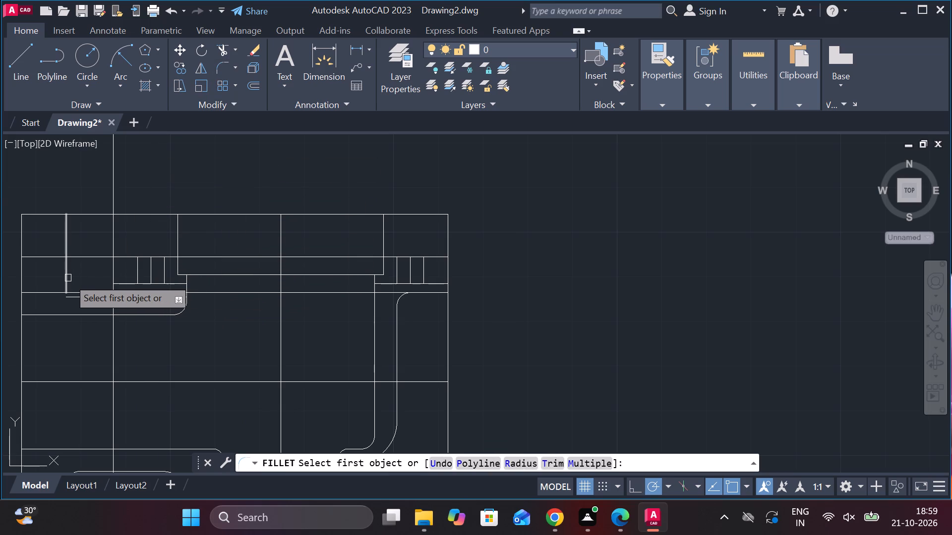
left_click(68, 278)
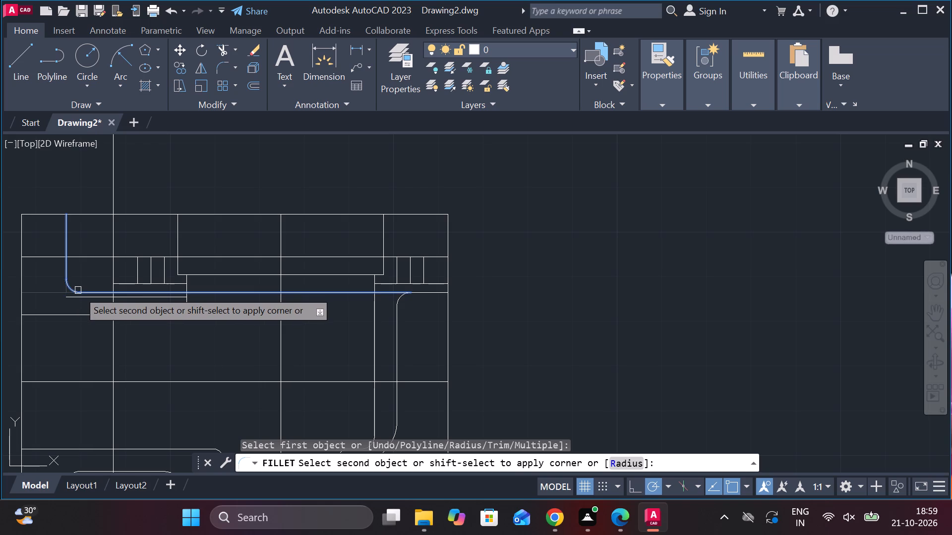
left_click(78, 290)
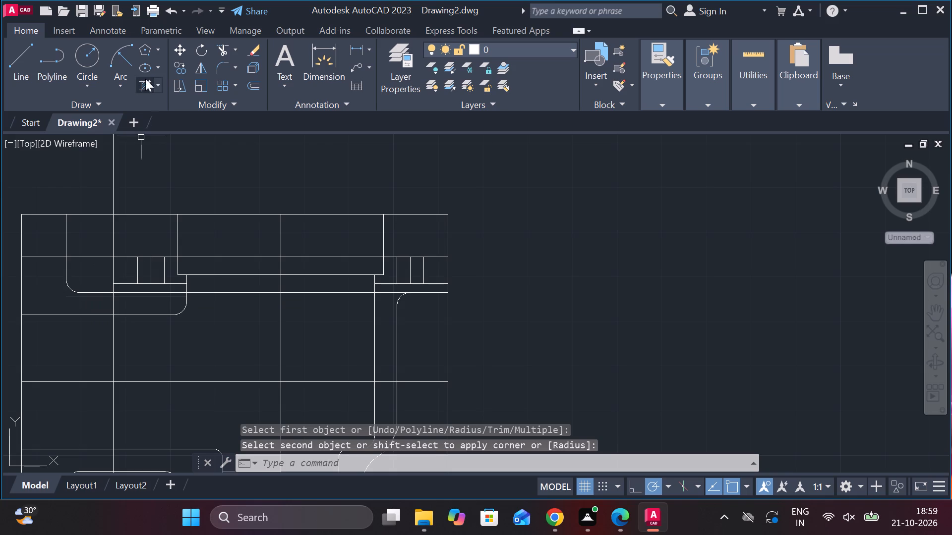
left_click(226, 67)
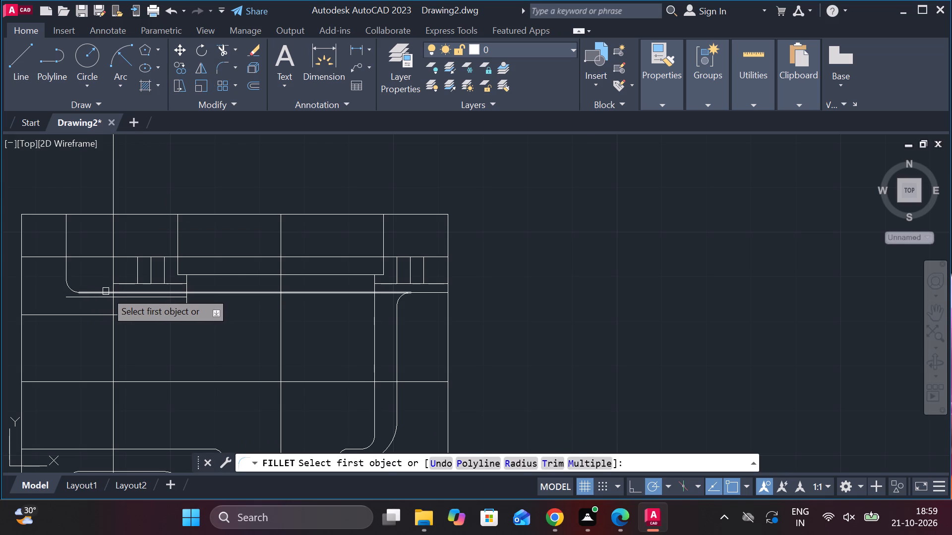
double_click(106, 291)
left_click(110, 271)
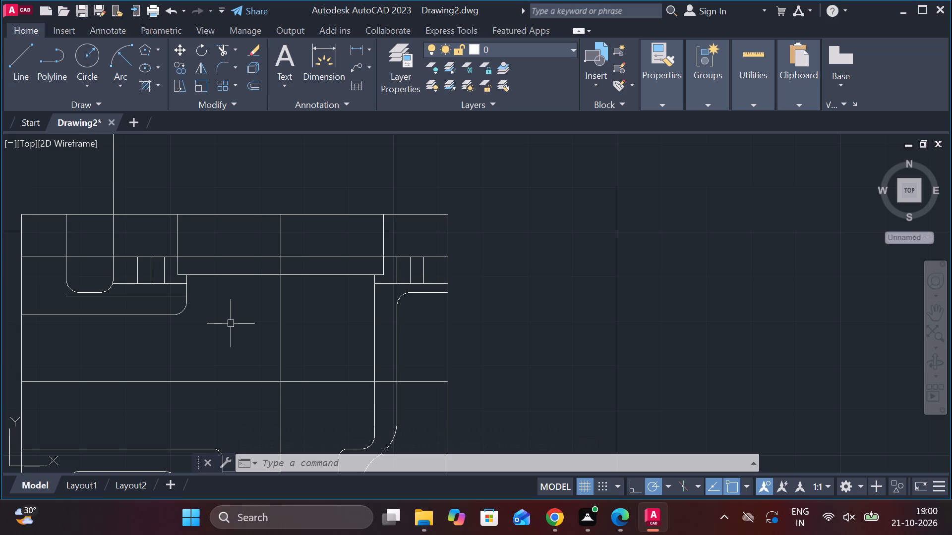
Stretch the middle short vertical line left of the recess about 11 units down and about 3.5 units up.
left_click(153, 271)
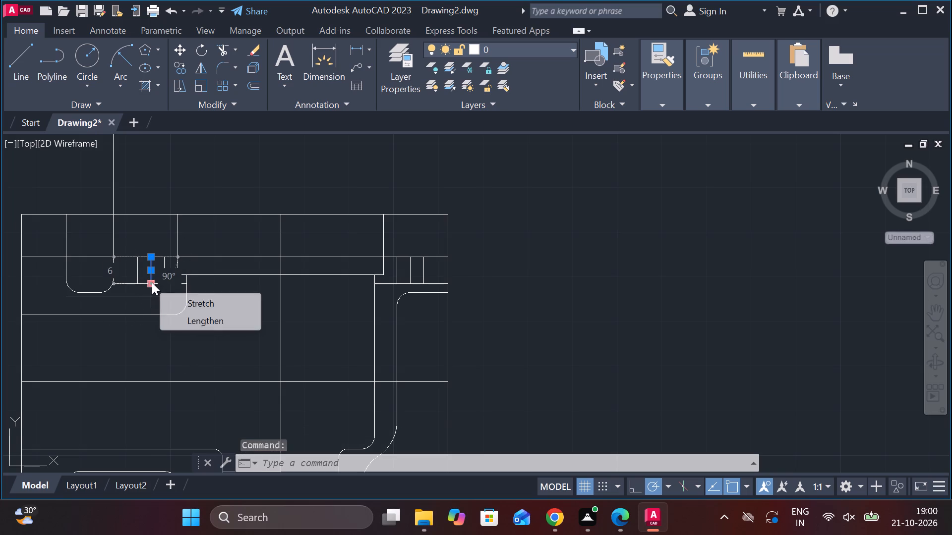
left_click(152, 282)
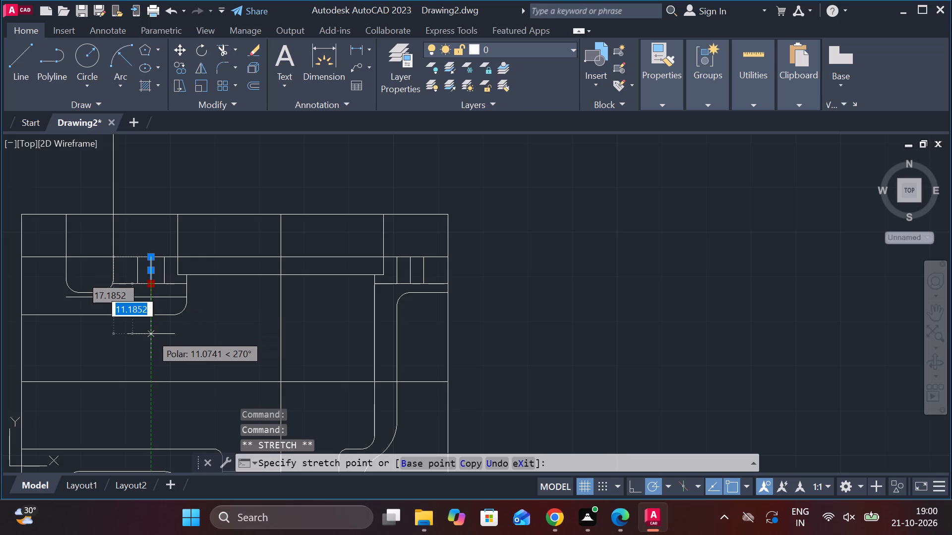
left_click(151, 334)
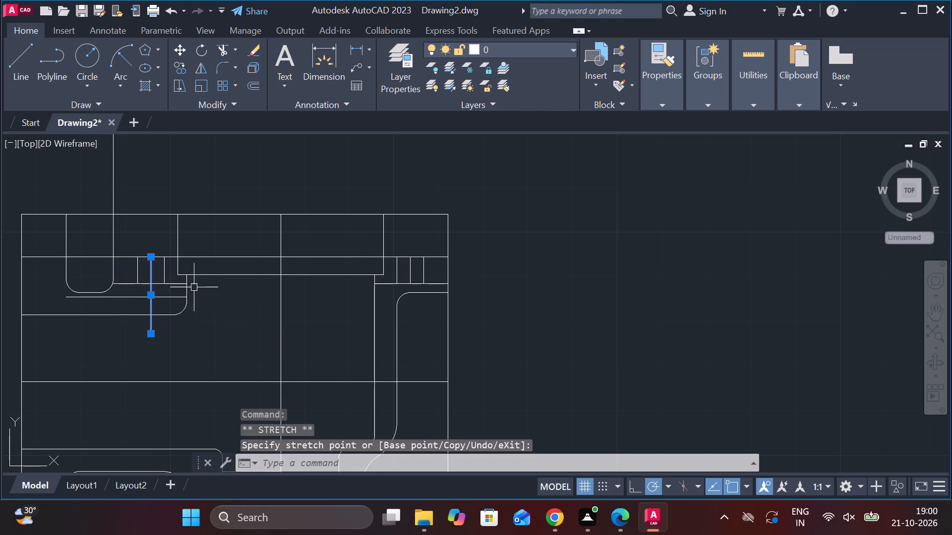
left_click(151, 260)
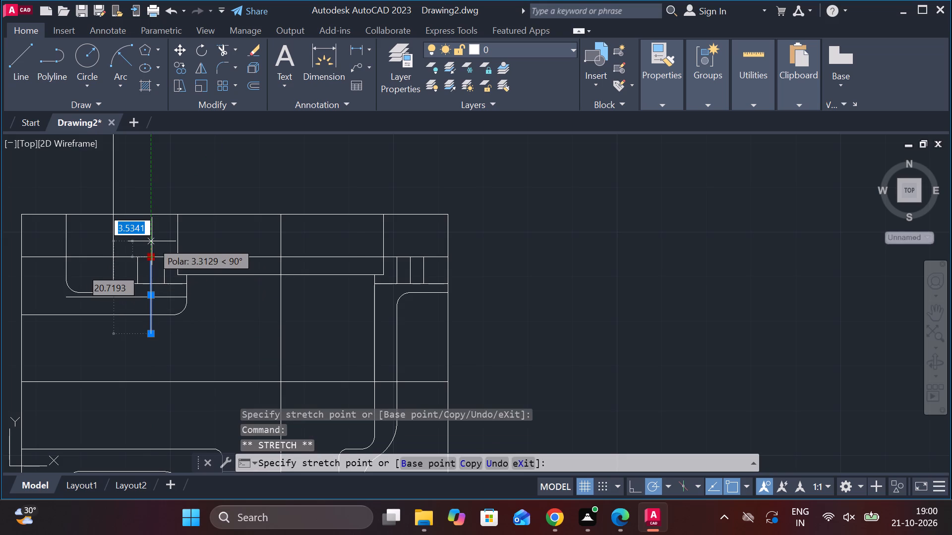
left_click(149, 241)
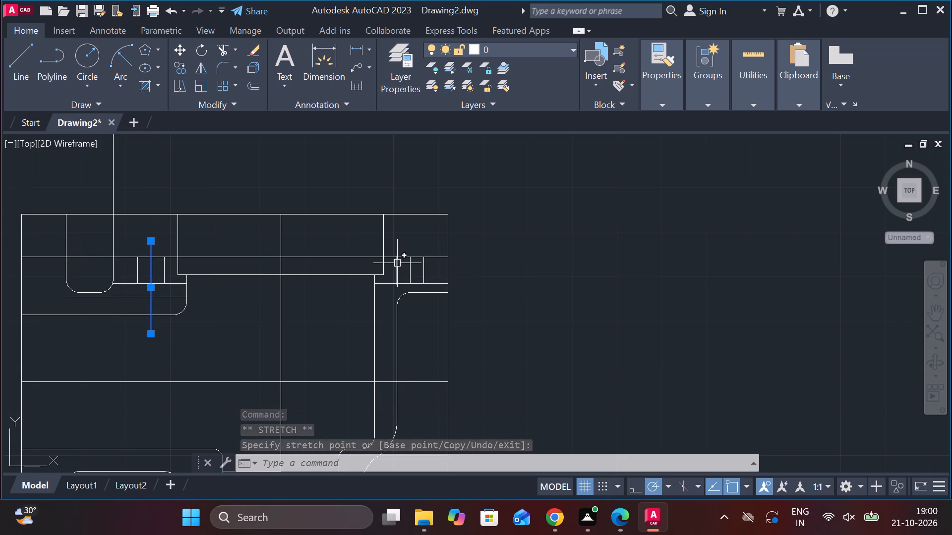
Stretch the middle short vertical line right of the recess about 4.4 units up and 5 units down.
left_click(410, 273)
left_click(412, 256)
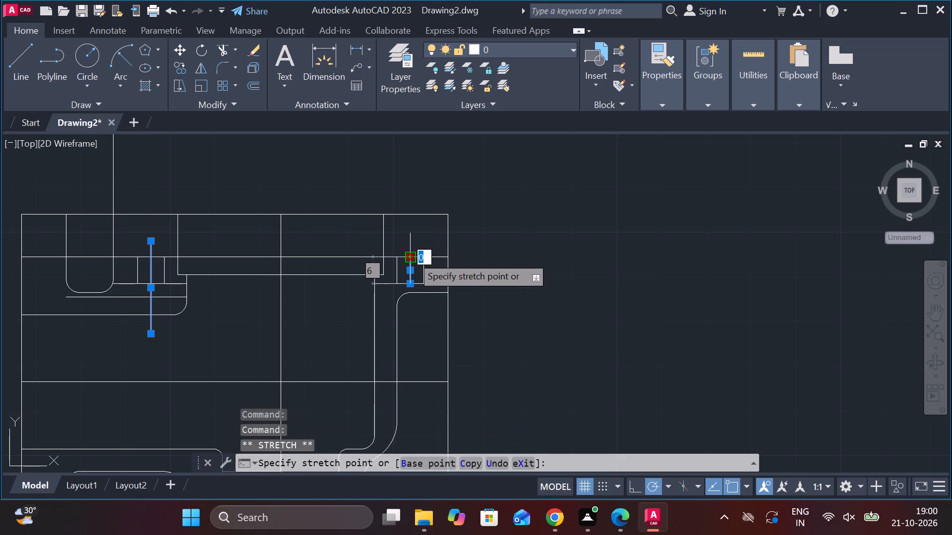
left_click(412, 237)
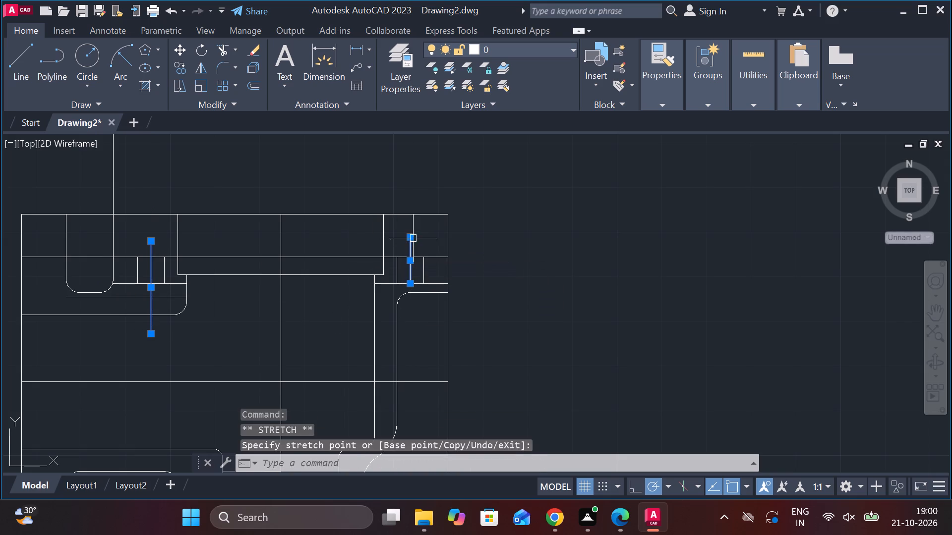
left_click(411, 285)
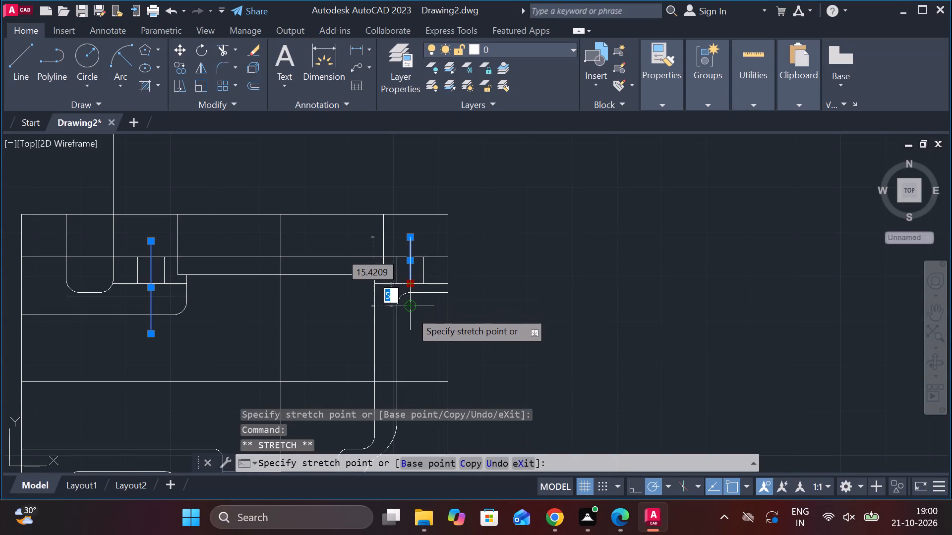
left_click(411, 311)
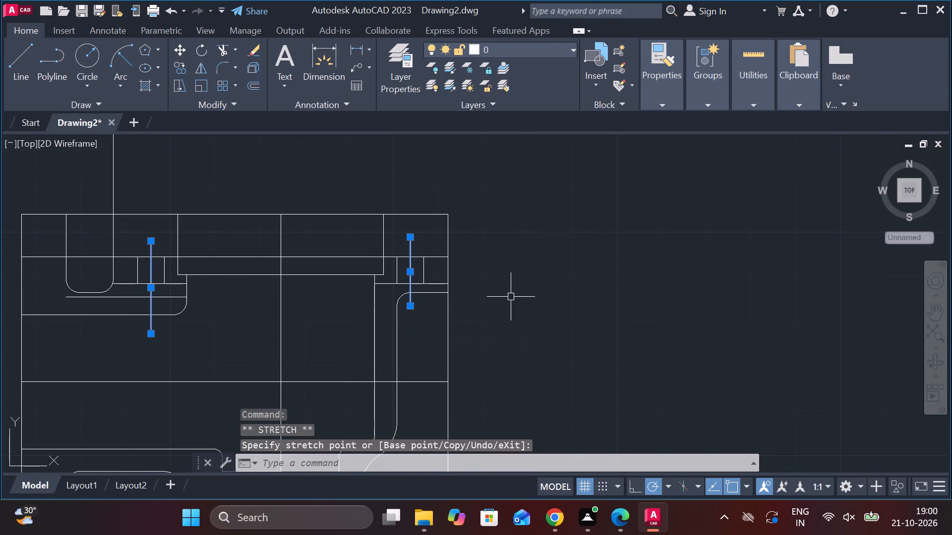
key("Escape")
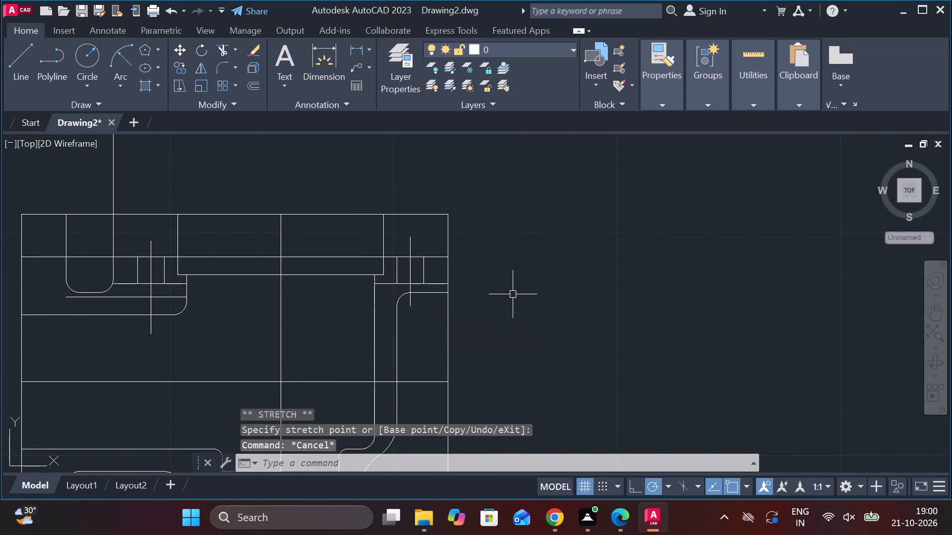
Stretch the lower end of the right hole's centreline straight down, past the fillet of the pocket below.
left_click(412, 305)
left_click(412, 305)
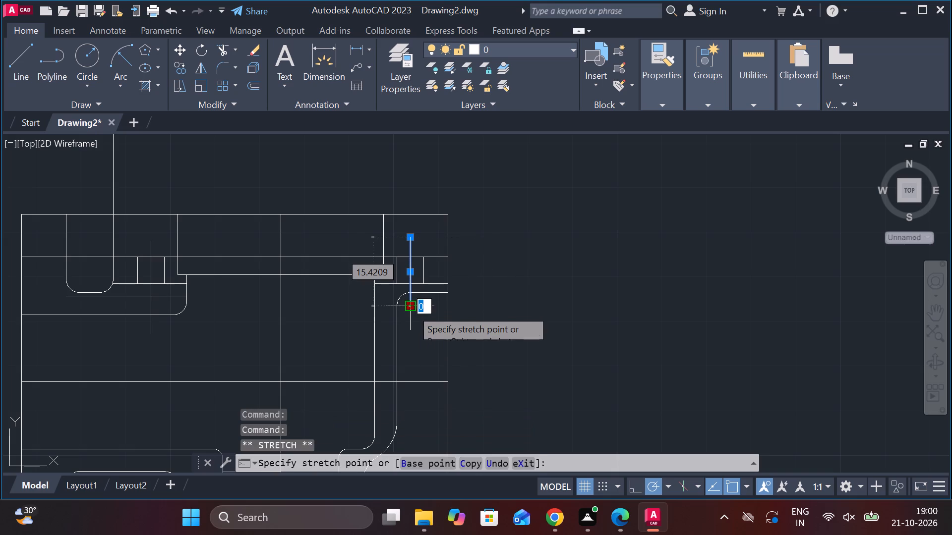
left_click(412, 321)
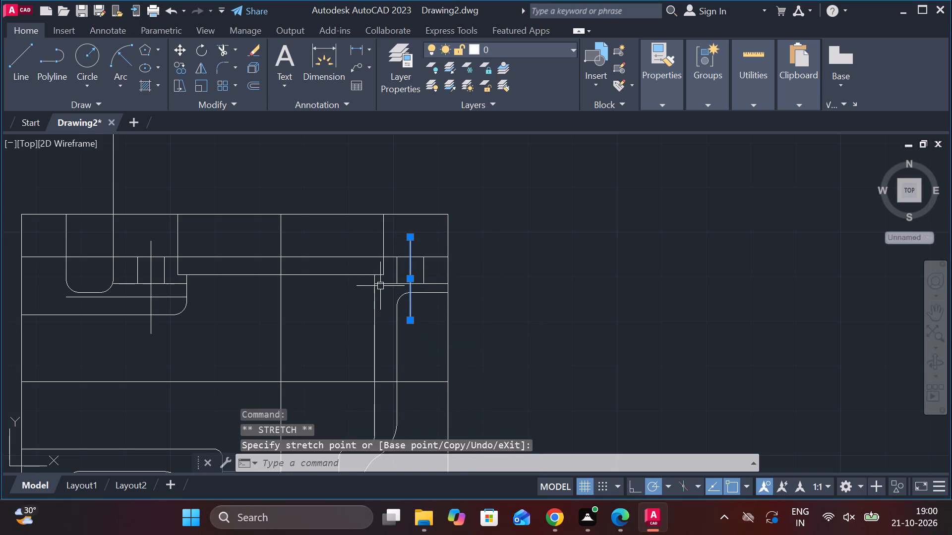
key("Escape")
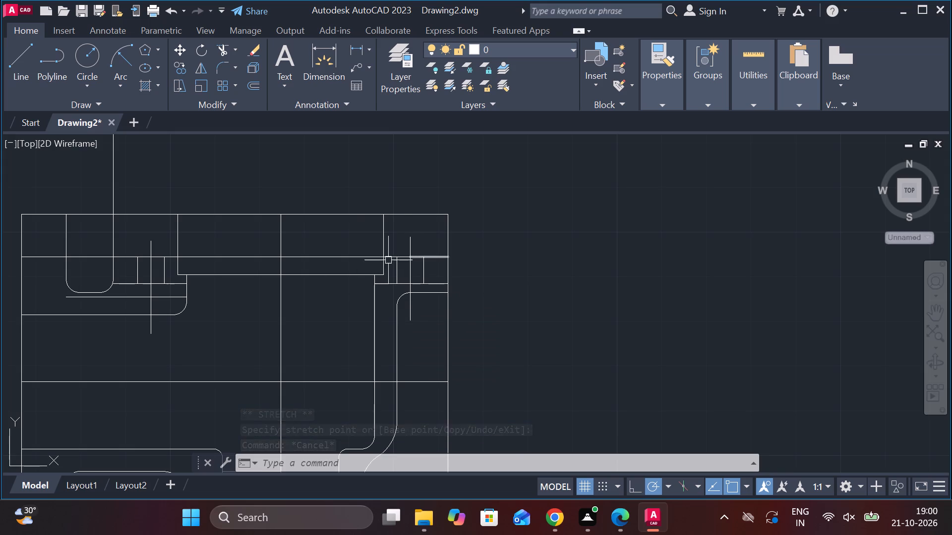
Copy the right hole's left edge line 1 unit to the right, toward the centreline.
left_click(397, 275)
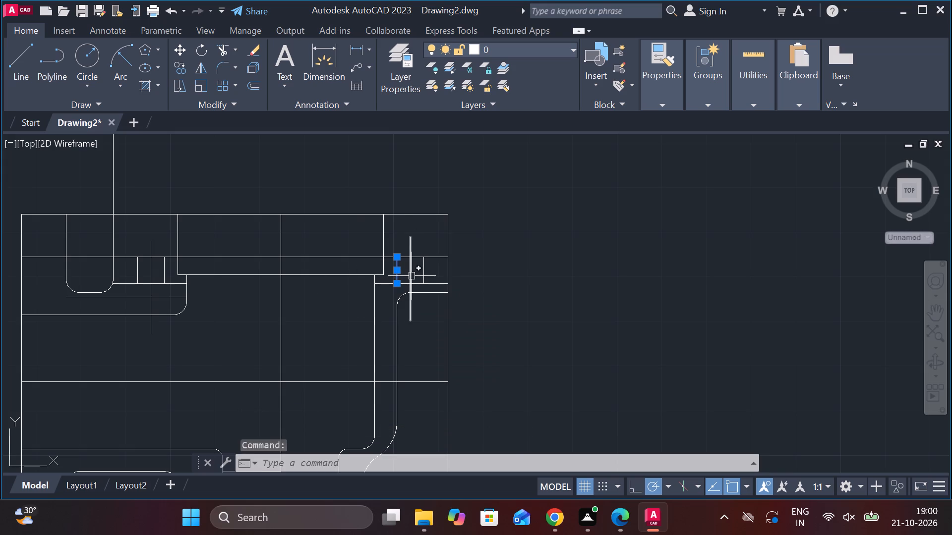
left_click(180, 63)
left_click(398, 269)
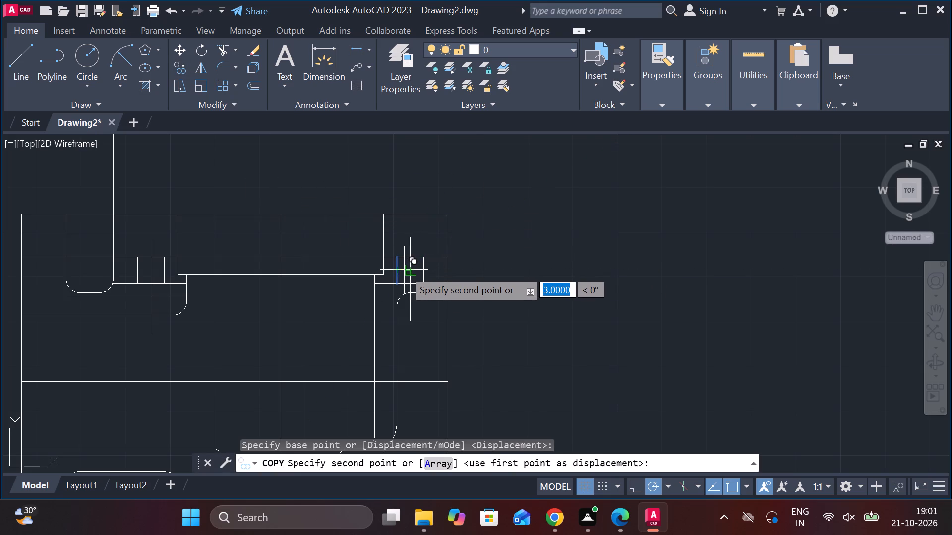
key("1")
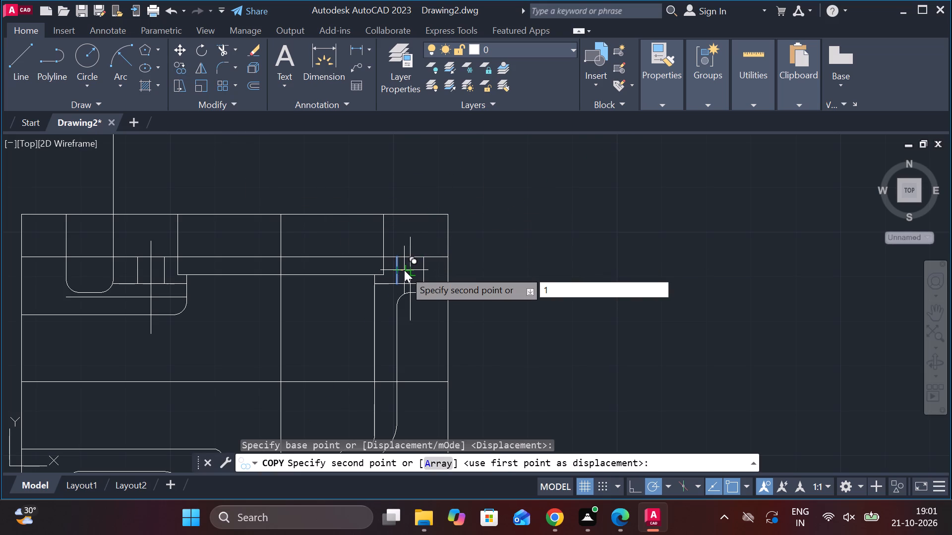
key("Return")
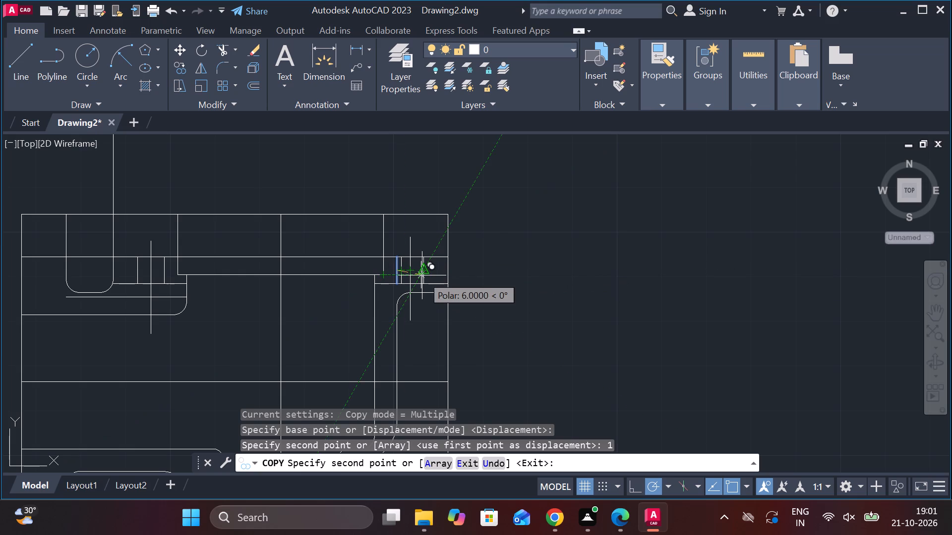
key("Escape")
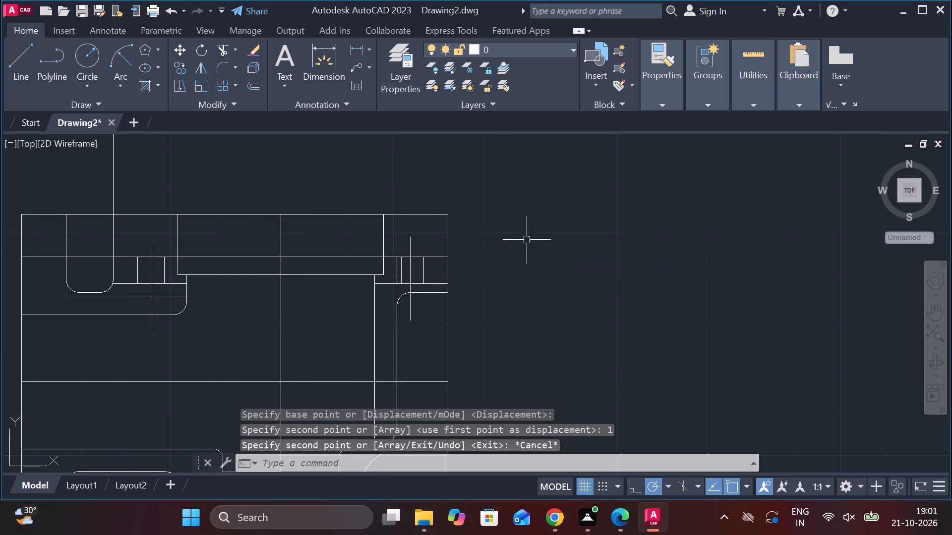
Copy the right hole's right edge line 1 unit to the left, toward the centreline.
left_click(425, 274)
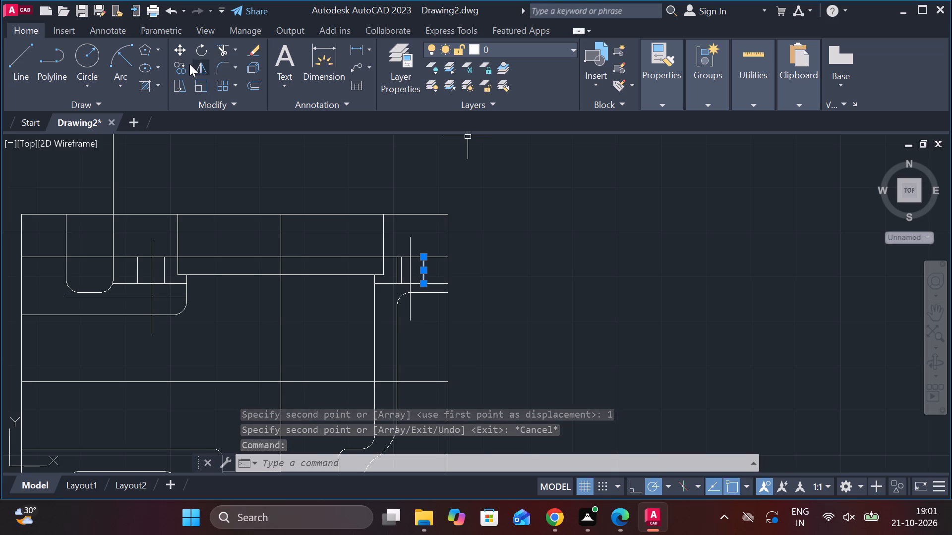
left_click(176, 64)
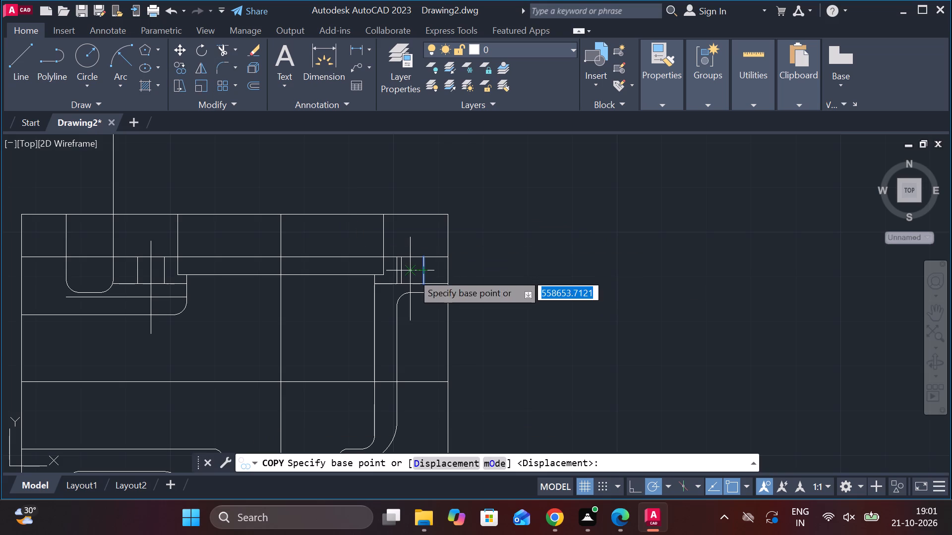
left_click(420, 271)
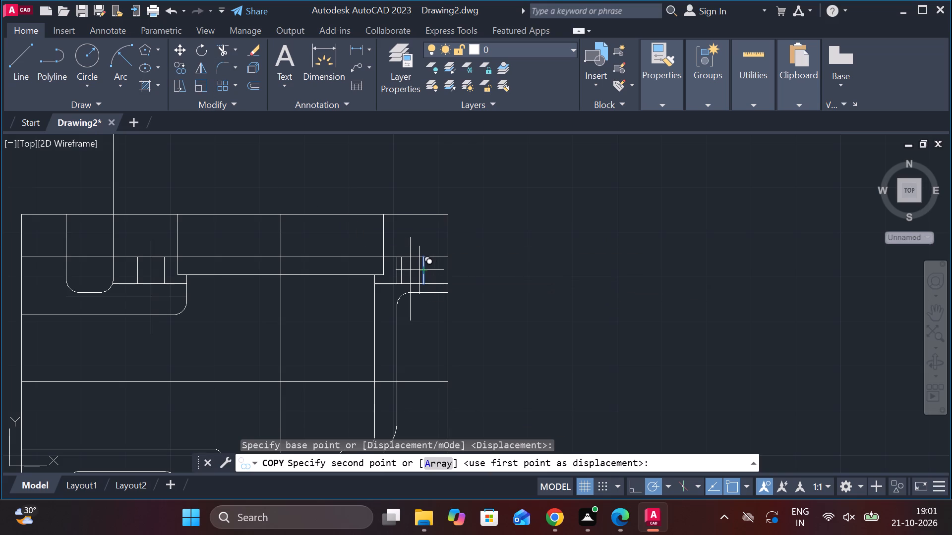
key("1")
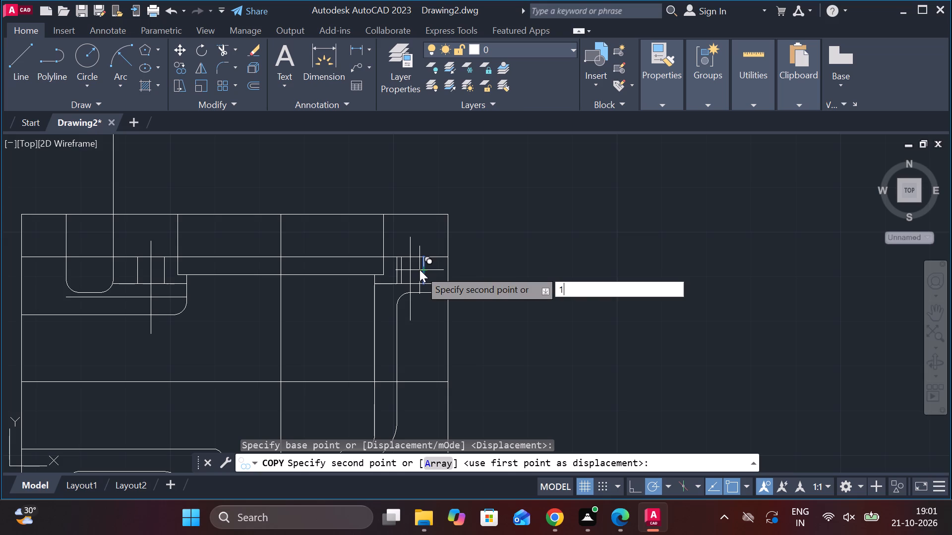
key("Return")
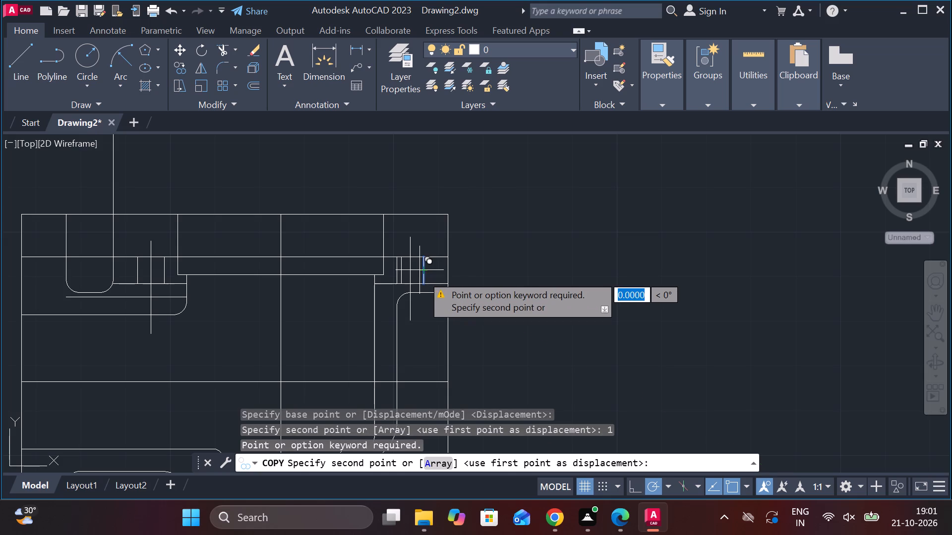
scroll(446, 276, "up", 3)
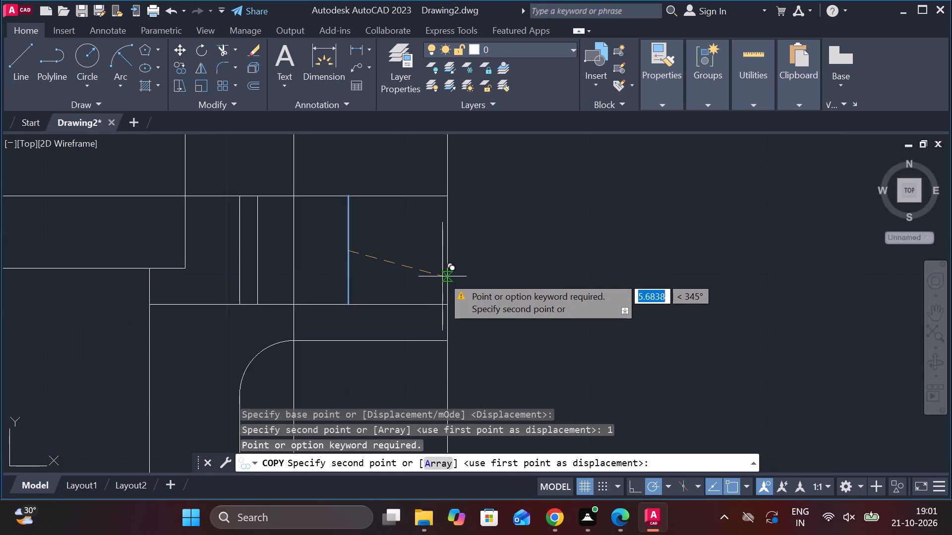
scroll(442, 276, "up", 2)
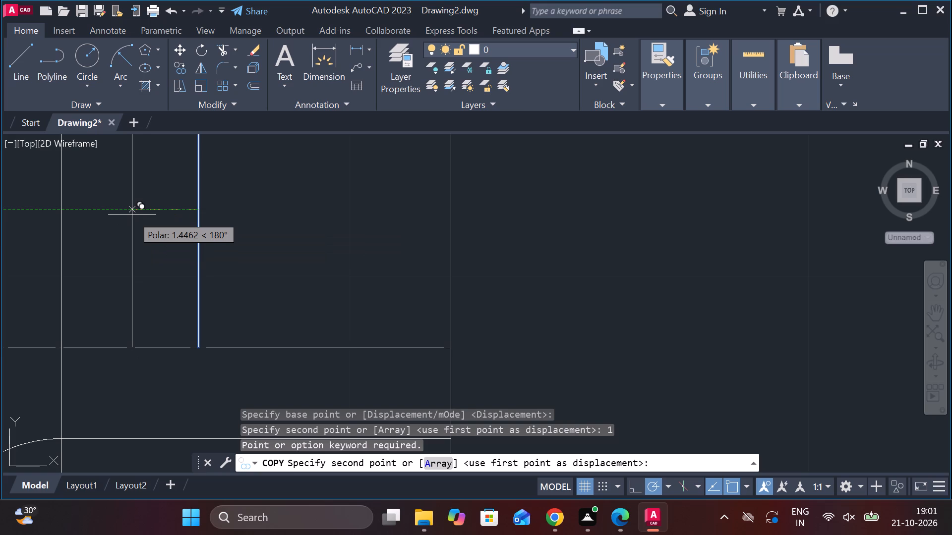
key("1")
key("Return")
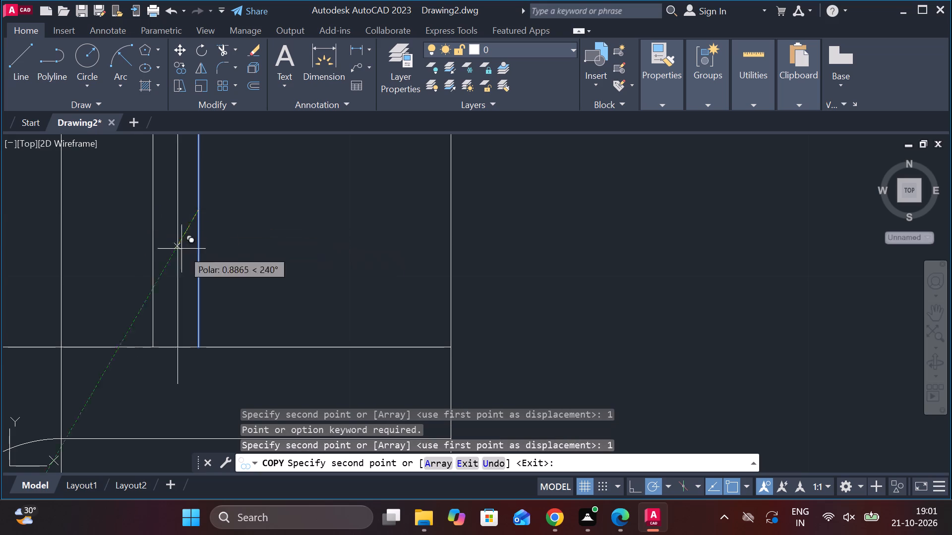
scroll(223, 246, "down", 2)
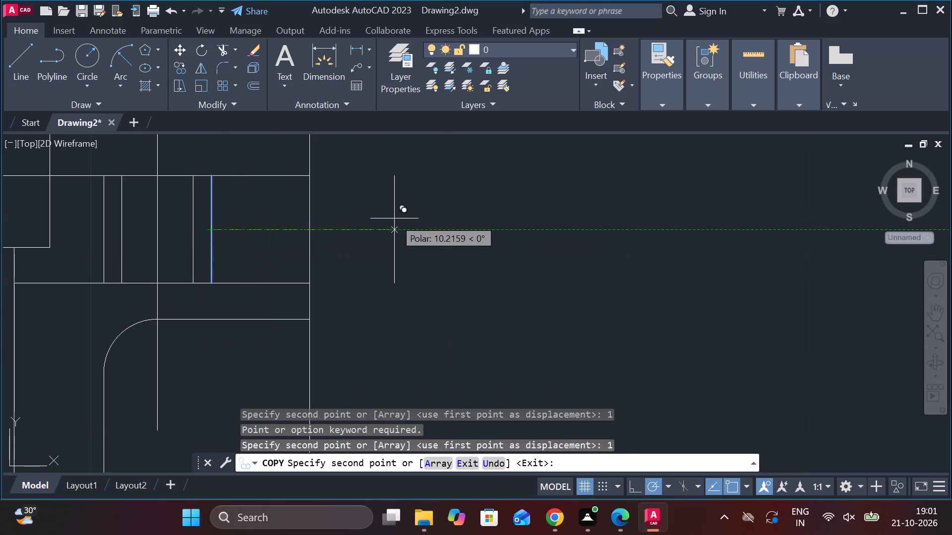
key("Escape")
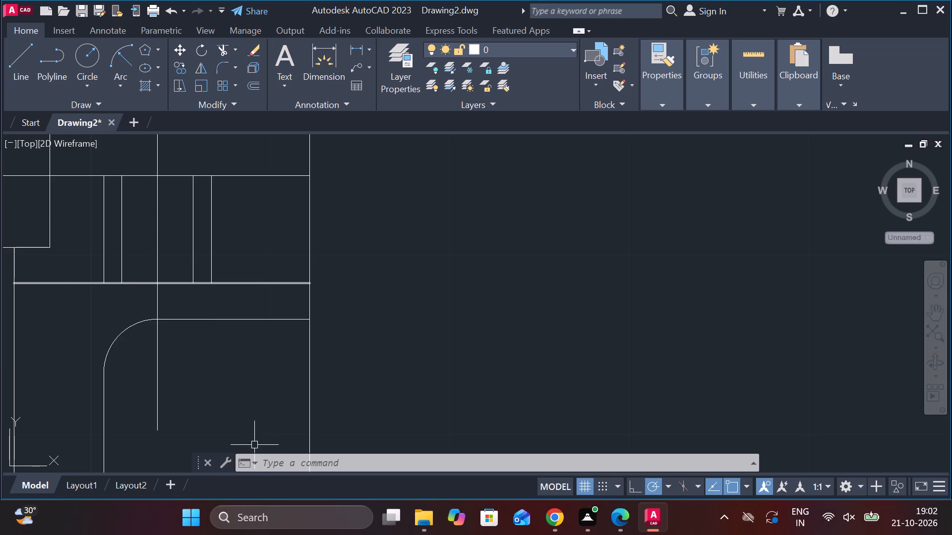
Set the polar tracking angles to 45, 90, 135, 180 degrees.
left_click(749, 490)
left_click(826, 487)
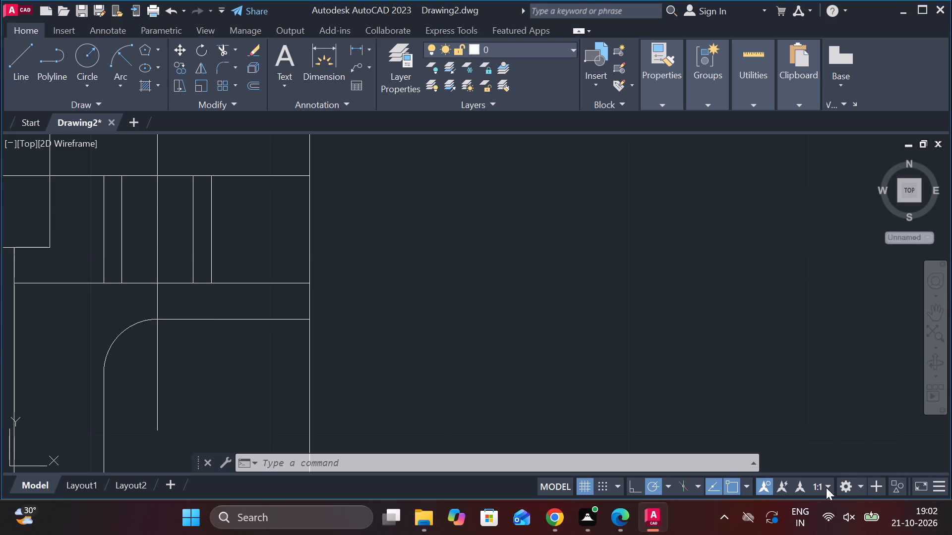
left_click(826, 487)
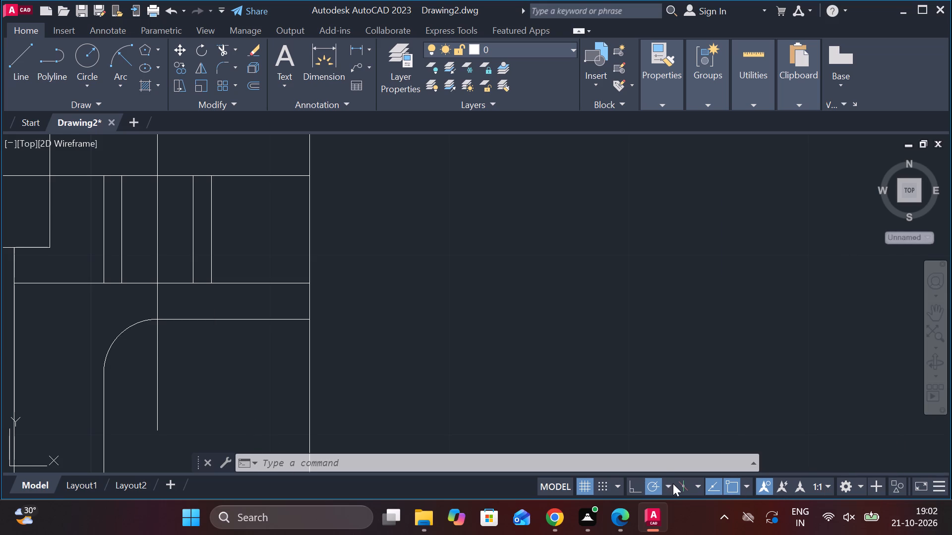
left_click(672, 485)
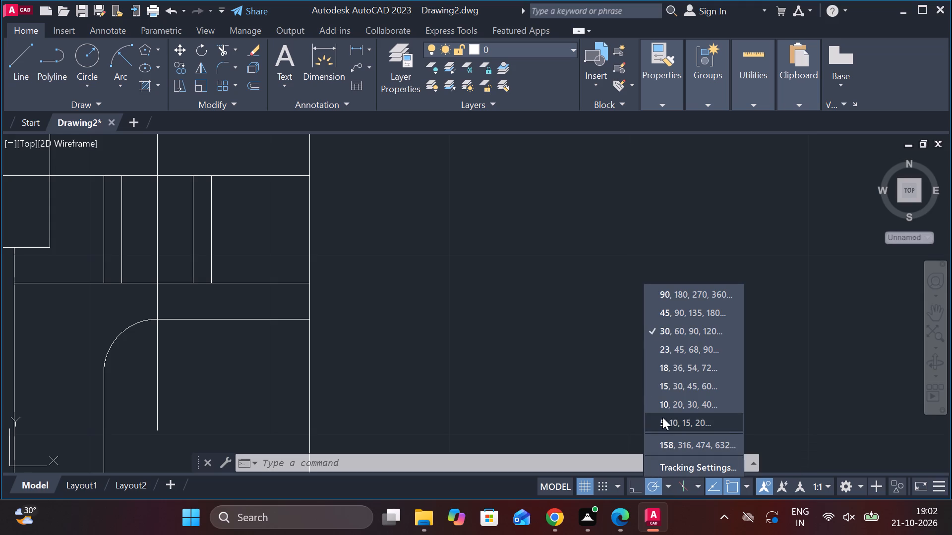
left_click(670, 315)
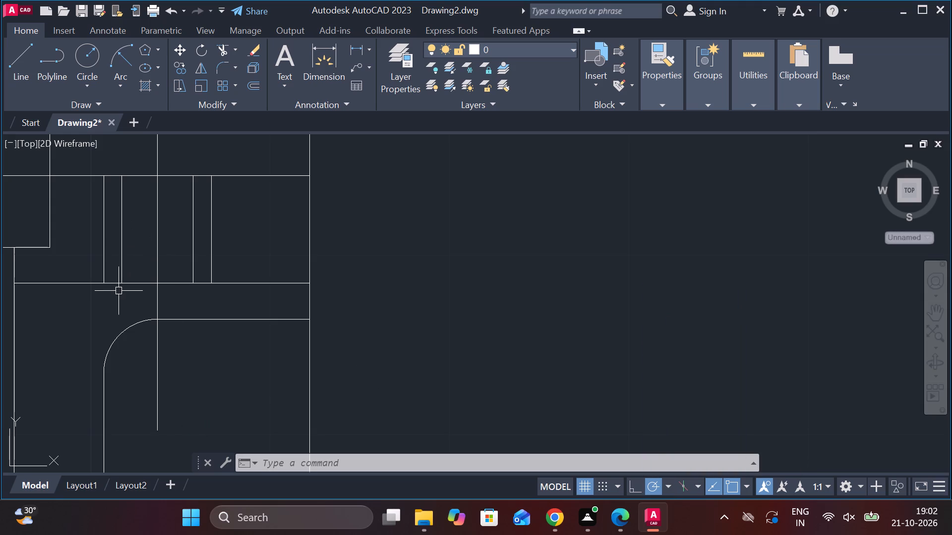
Draw a V-shaped hole tip from the right hole's outer bottom corners to the centreline's intersection with the horizontal line below.
left_click(103, 283)
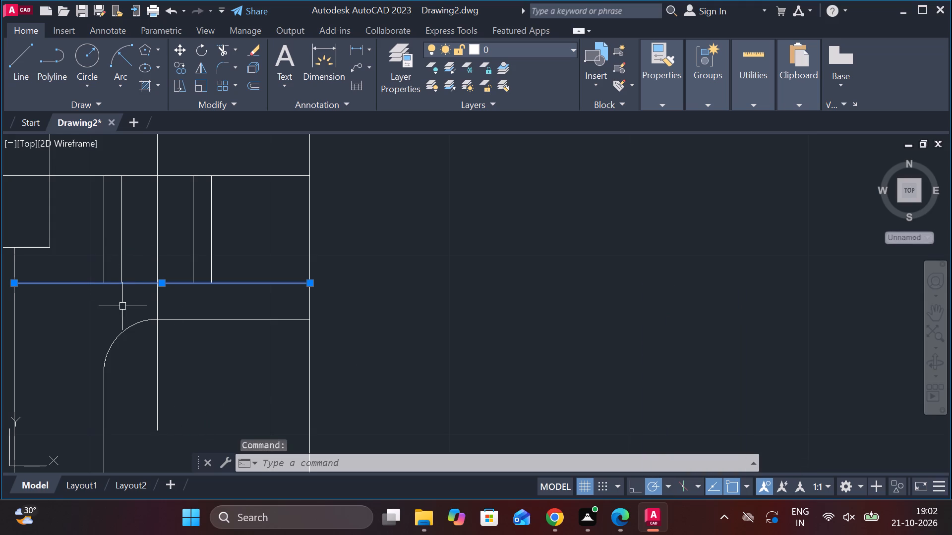
key("Escape")
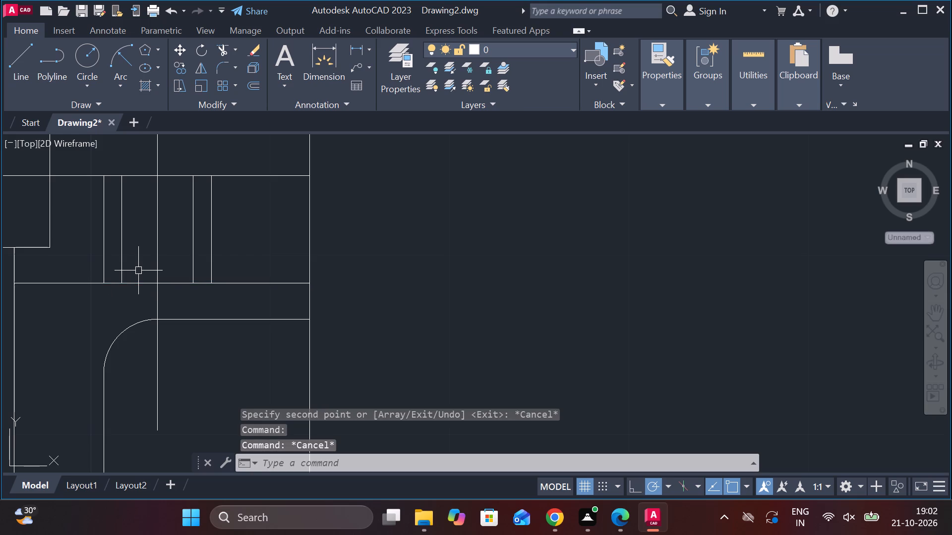
left_click(19, 67)
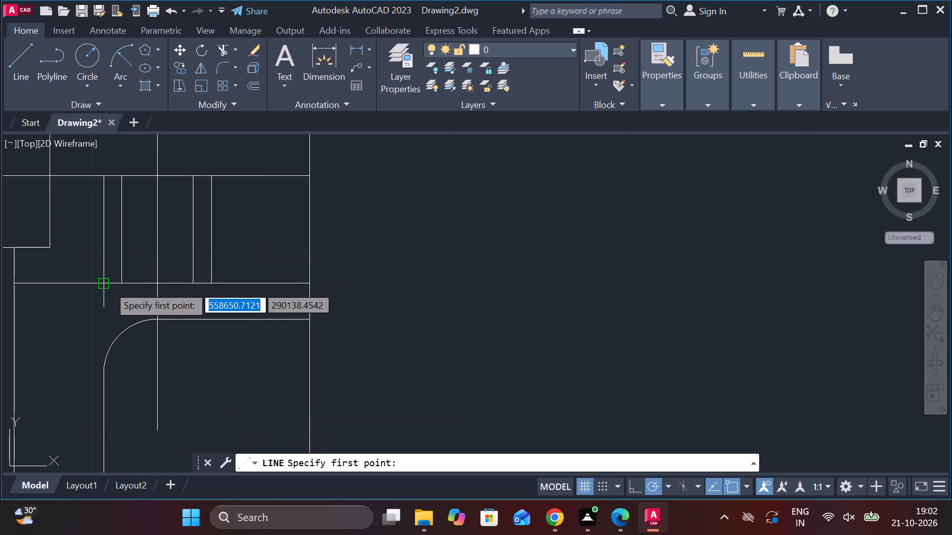
left_click(106, 285)
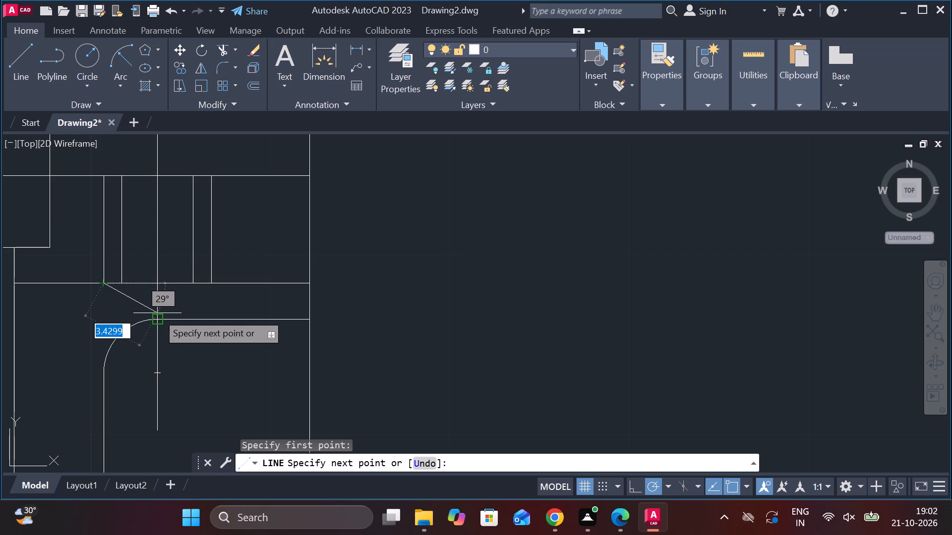
left_click(157, 313)
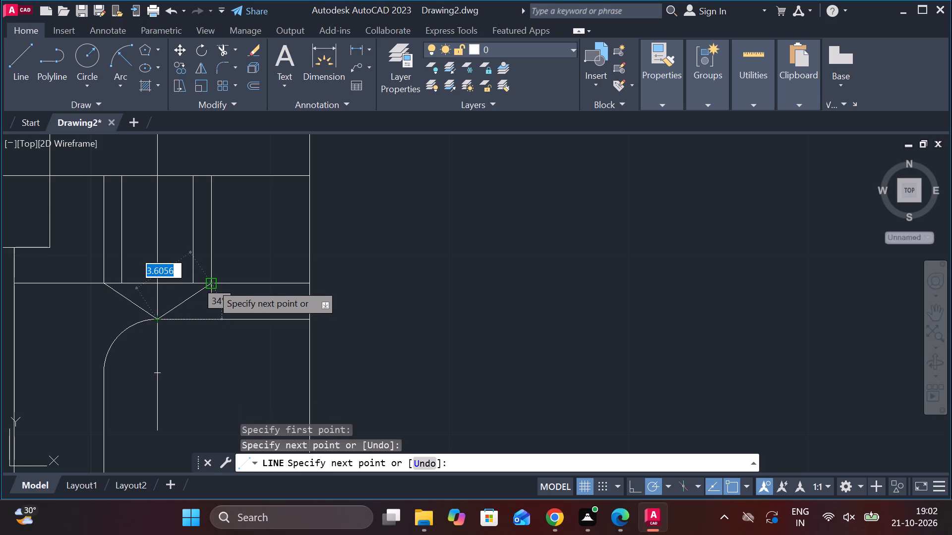
left_click(211, 283)
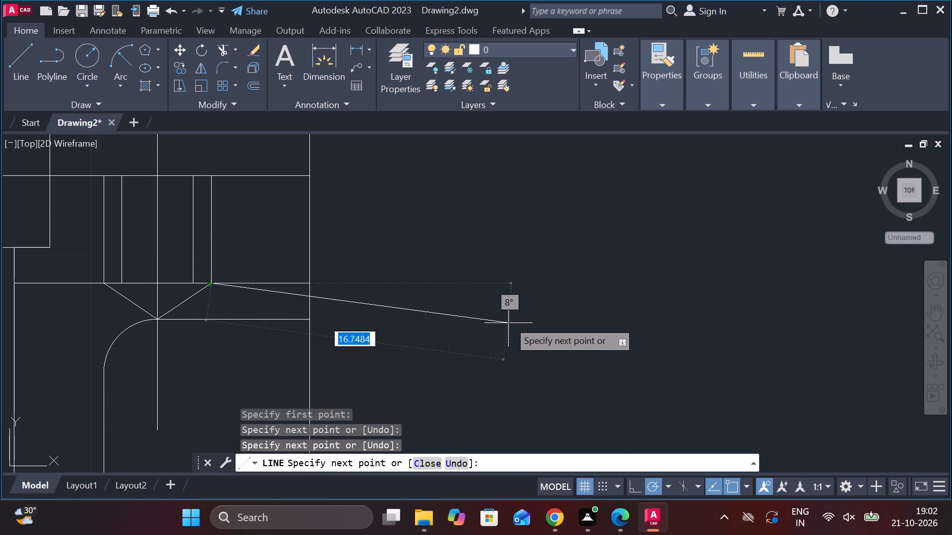
key("Escape")
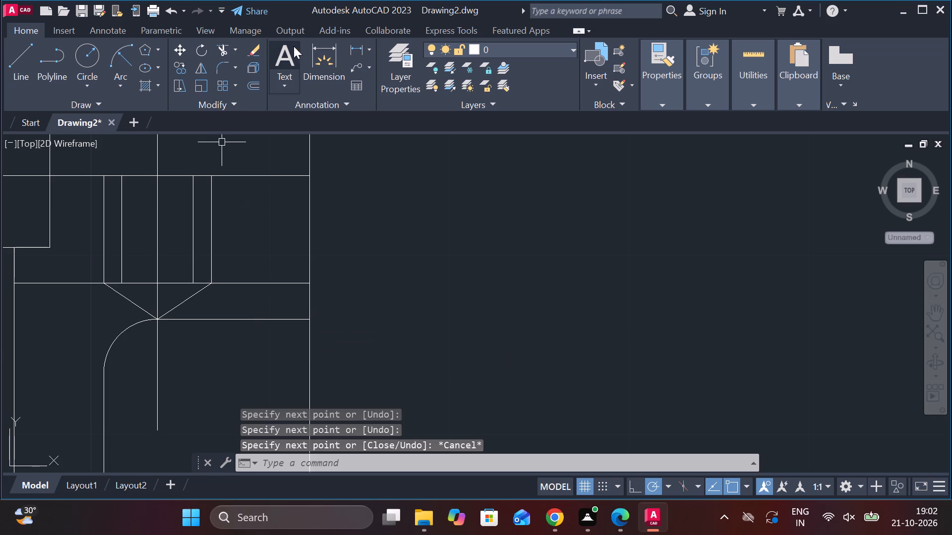
Check the angle between the V tip's left sloping line and the horizontal line at the hole's bottom using an angular dimension.
left_click(371, 50)
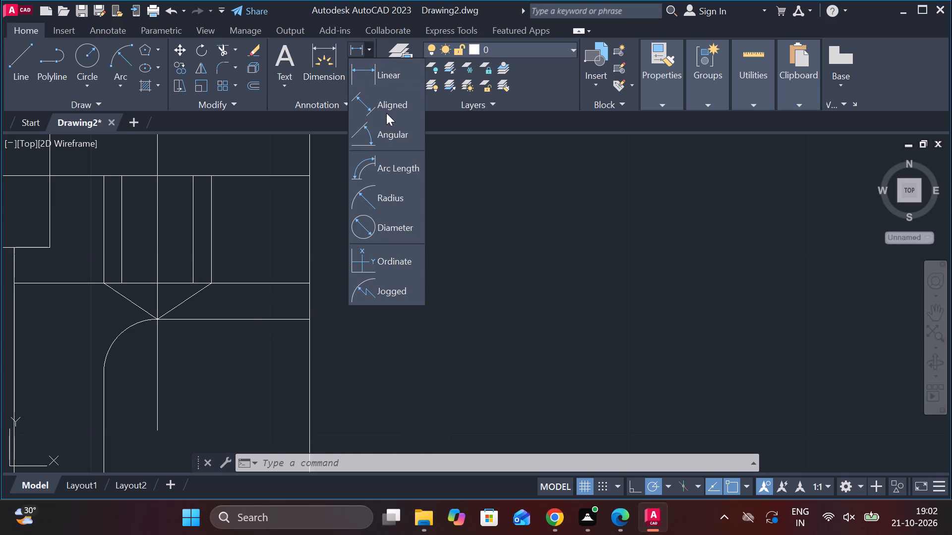
left_click(387, 141)
left_click(121, 297)
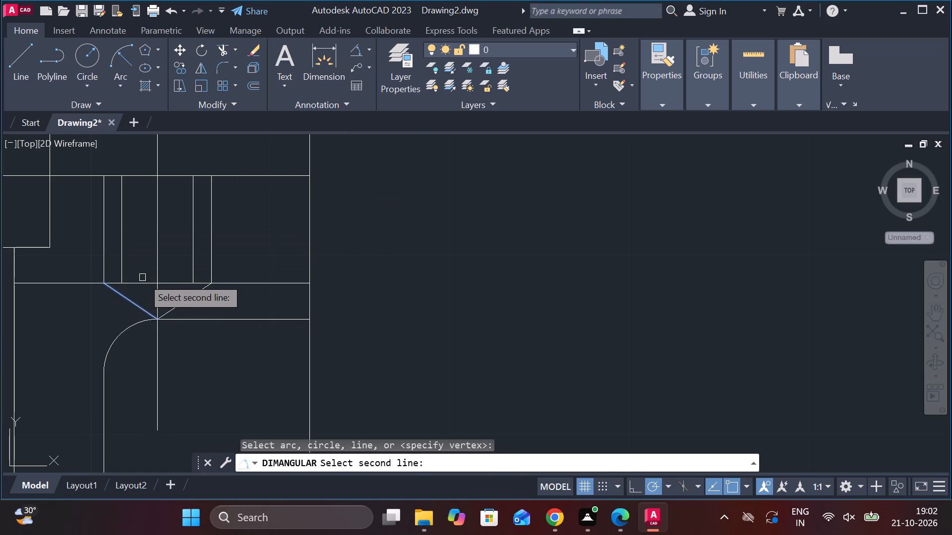
left_click(142, 282)
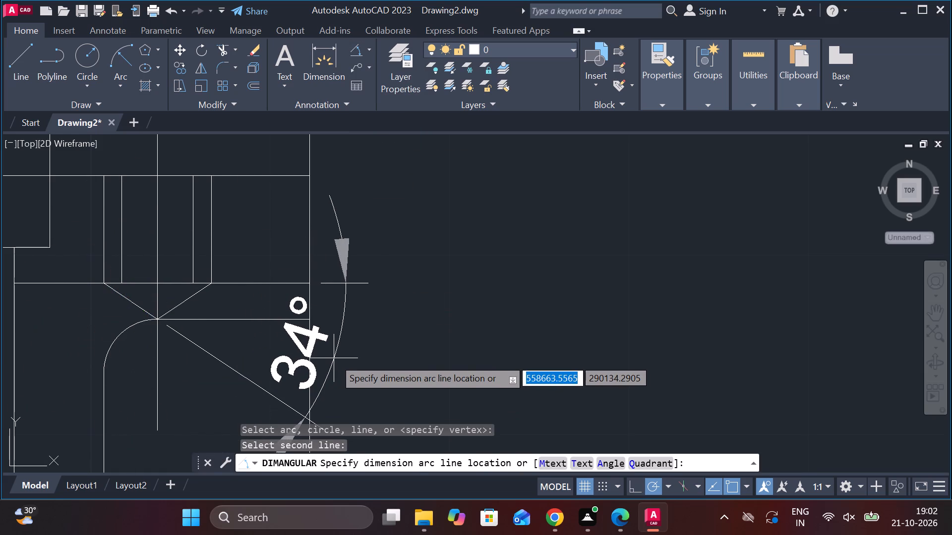
key("Escape")
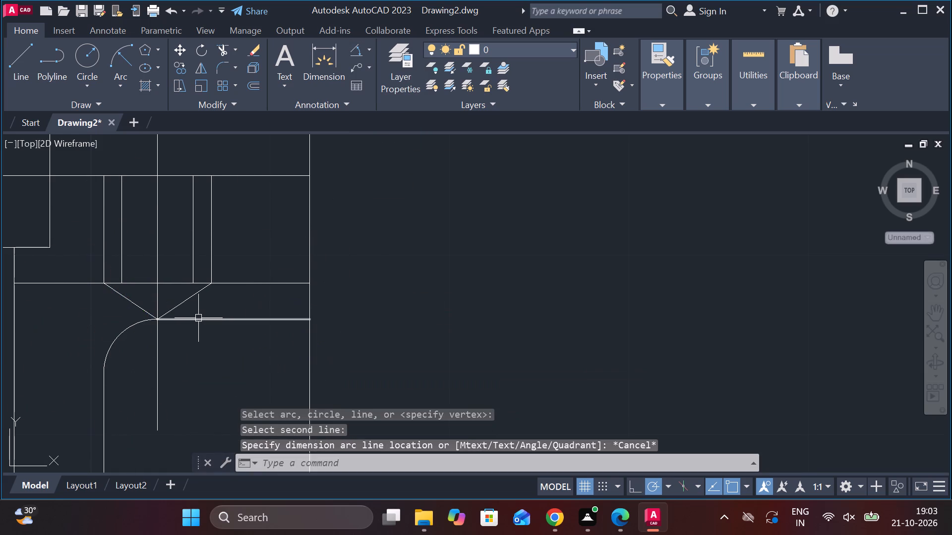
Erase both sloping lines of the V-shaped tip below the right hole.
left_click(182, 307)
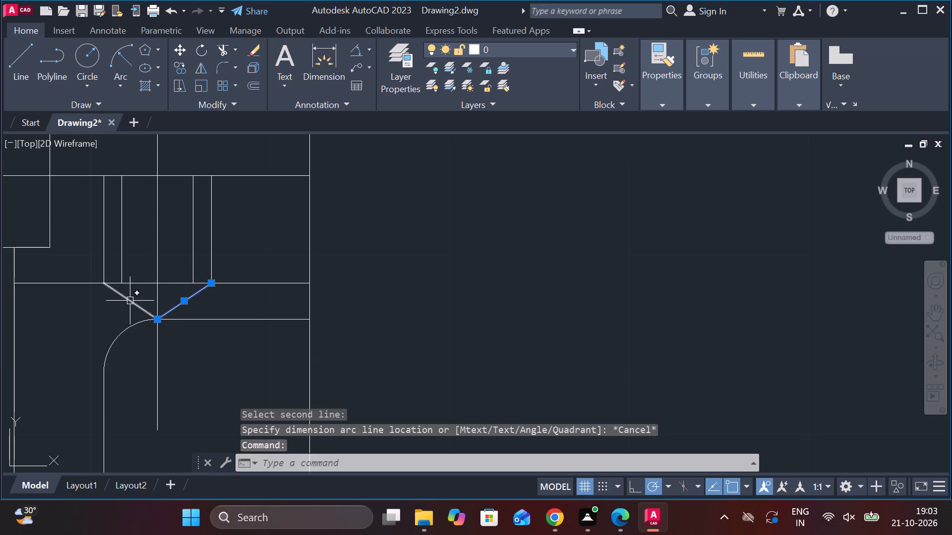
left_click(130, 301)
key("Delete")
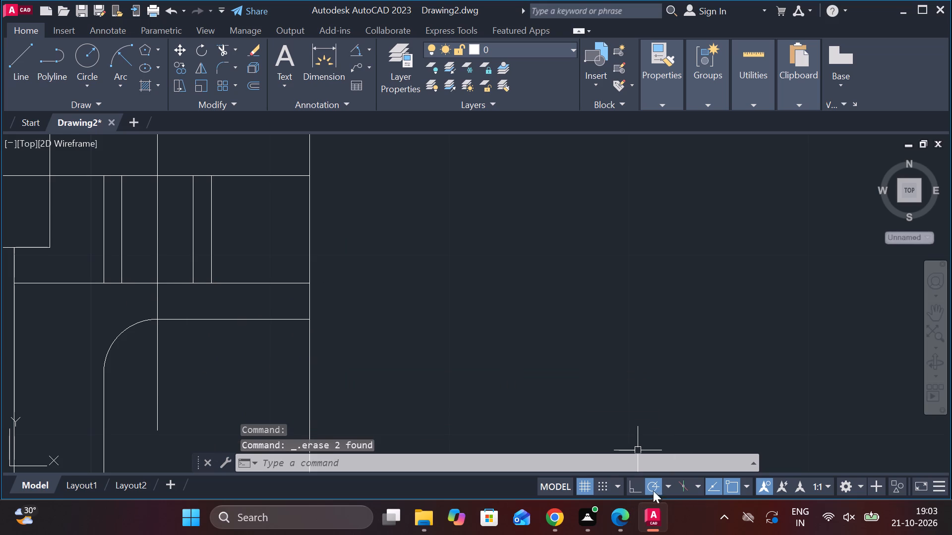
Set the polar tracking angles to 30, 60, 90, 120 degrees.
left_click(665, 486)
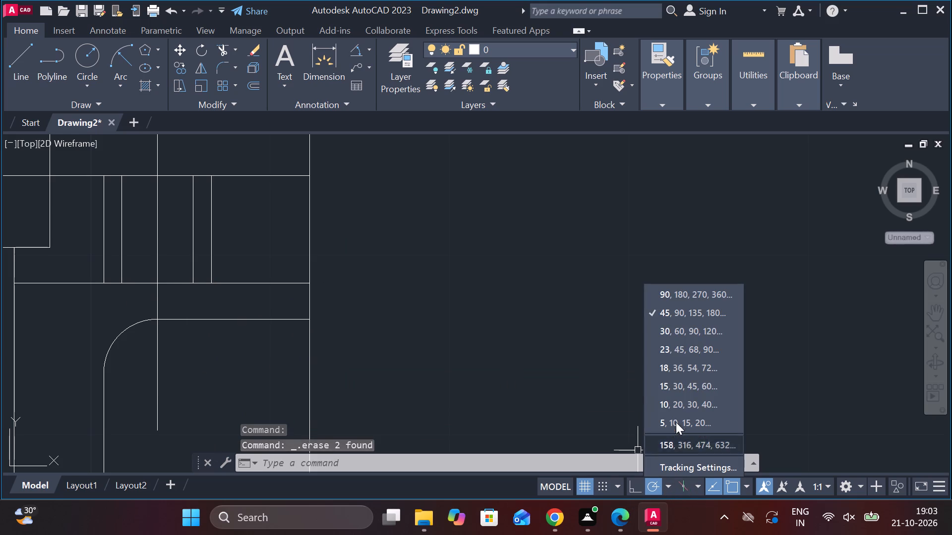
left_click(699, 326)
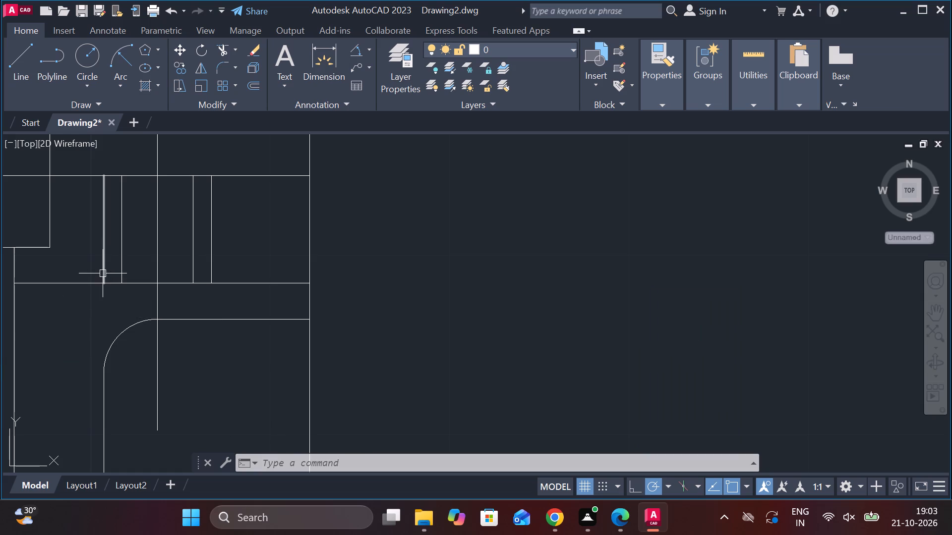
Draw the tip from the hole's outer left bottom corner, about 3.6 units at 330° just past the centreline, and up to the outer right corner.
left_click(33, 66)
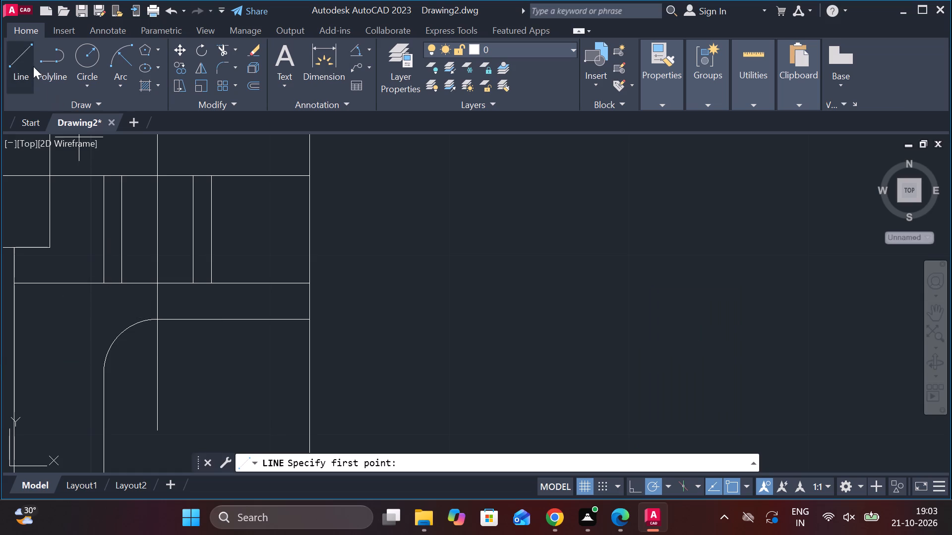
left_click(103, 285)
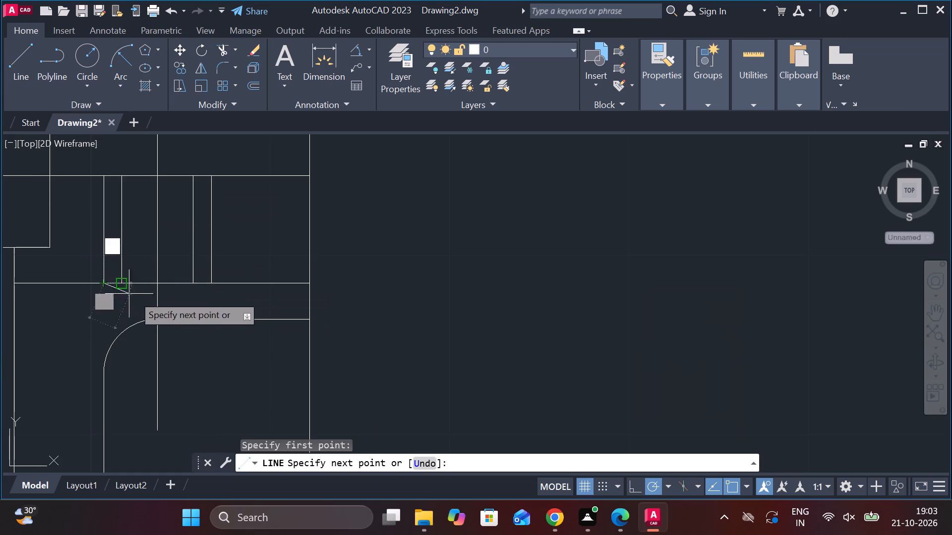
left_click(160, 310)
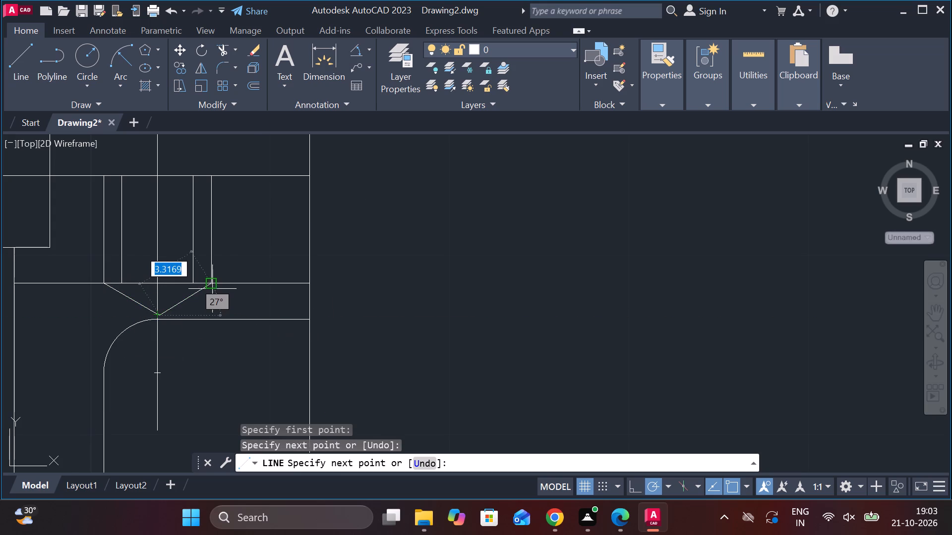
left_click(211, 288)
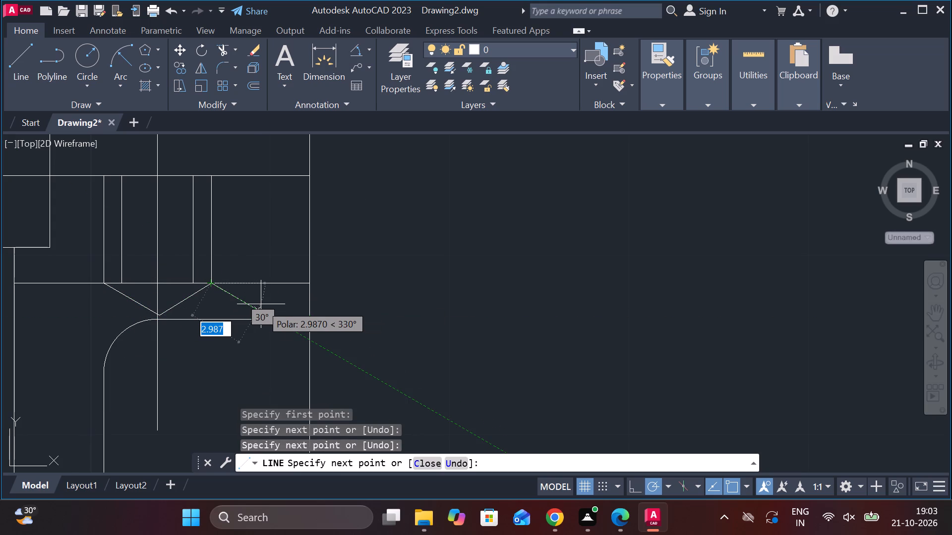
key("Escape")
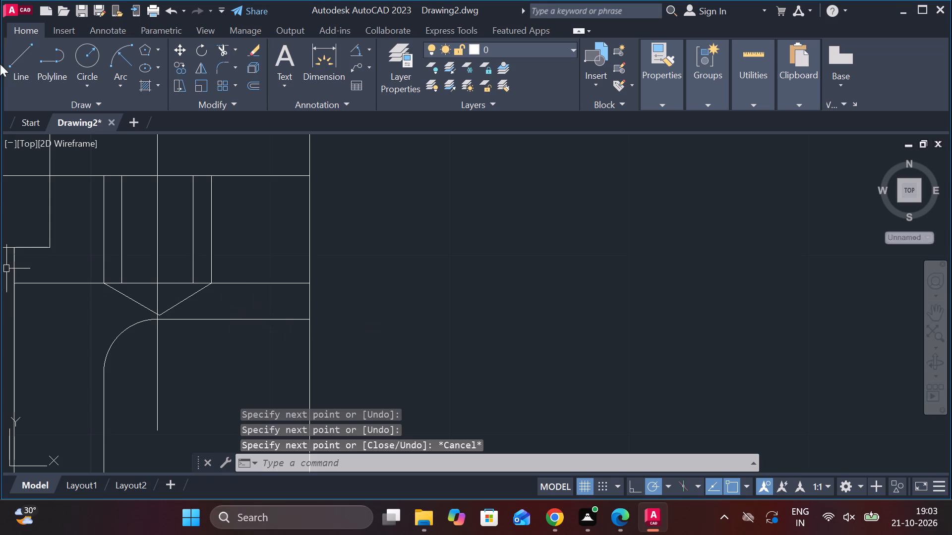
left_click(19, 61)
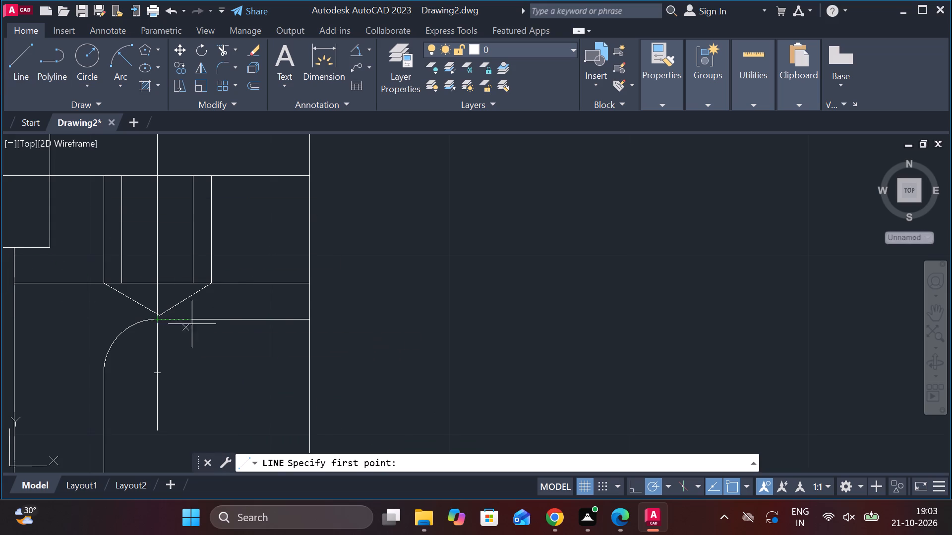
key("Escape")
Erase the right sloping line of the hole's tip.
left_click(189, 297)
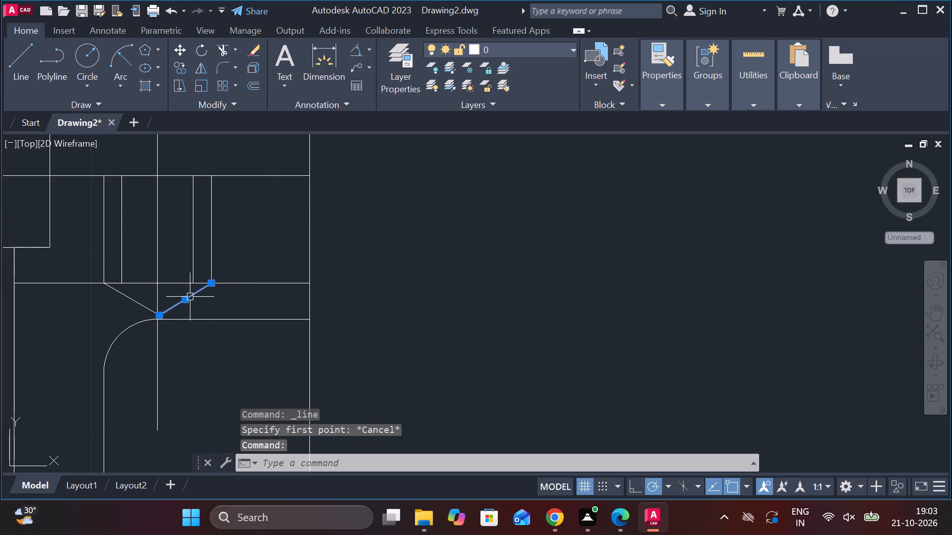
key("BackSpace")
key("Delete")
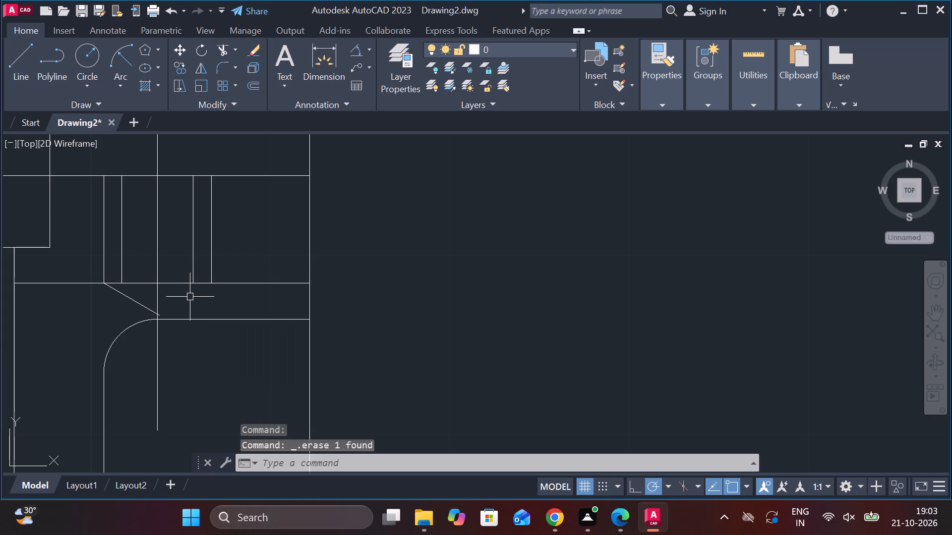
Trim the end of the left sloping line that overshoots the hole's centreline.
scroll(125, 321, "up", 3)
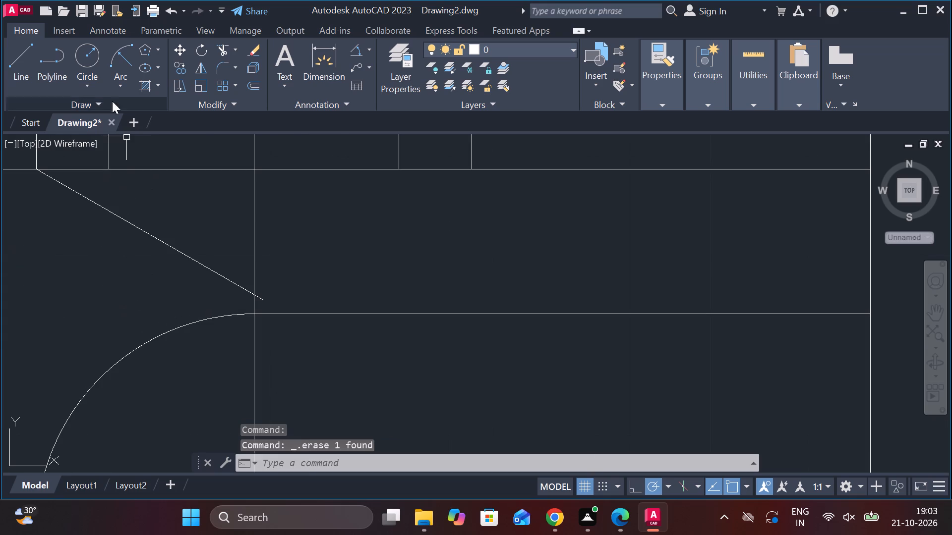
left_click(222, 52)
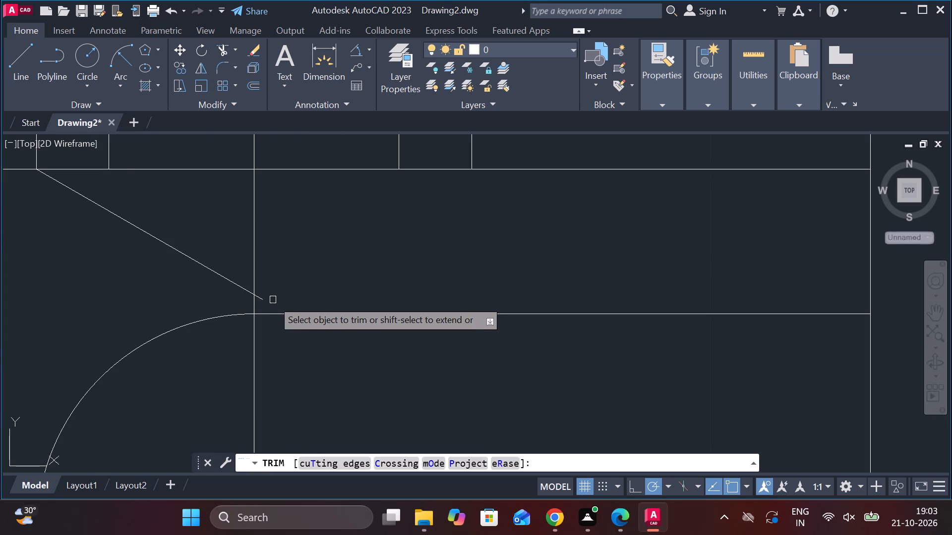
left_click(265, 300)
Draw the right sloping line of the tip from the left sloping line's end on the centreline to the hole's outer right bottom corner.
left_click(8, 66)
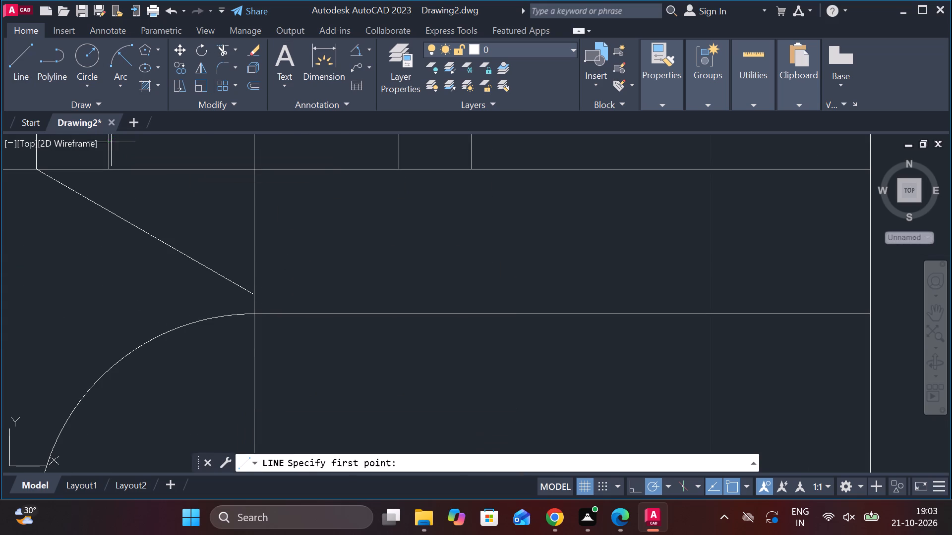
left_click(256, 297)
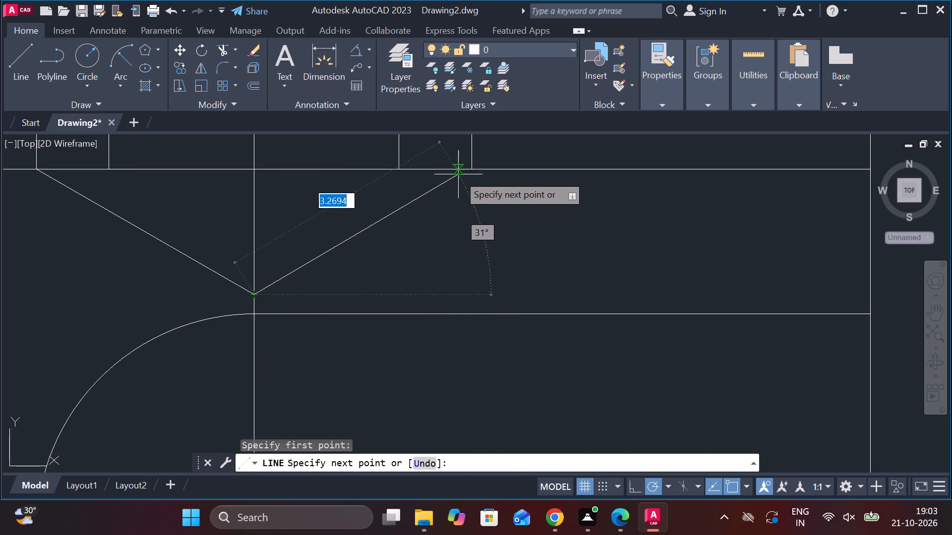
left_click(471, 172)
scroll(499, 236, "down", 2)
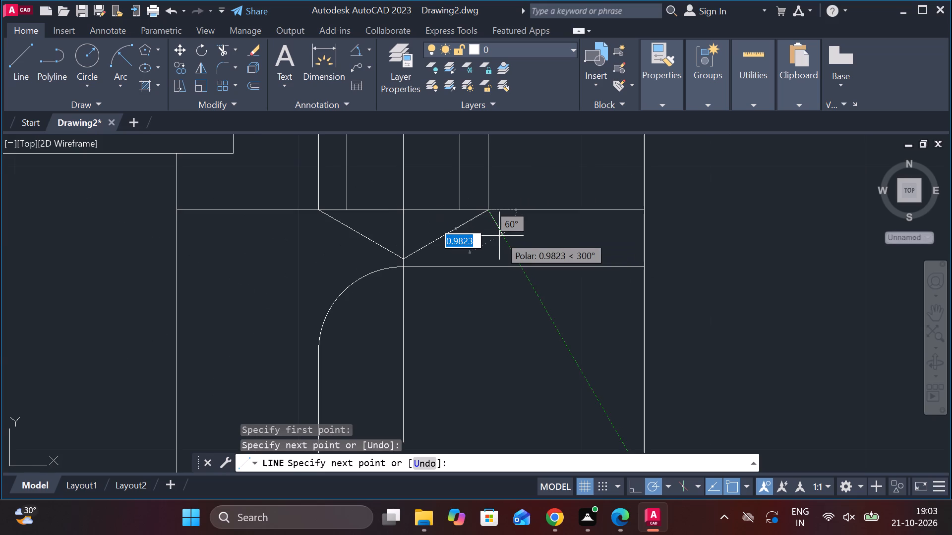
scroll(499, 236, "down", 2)
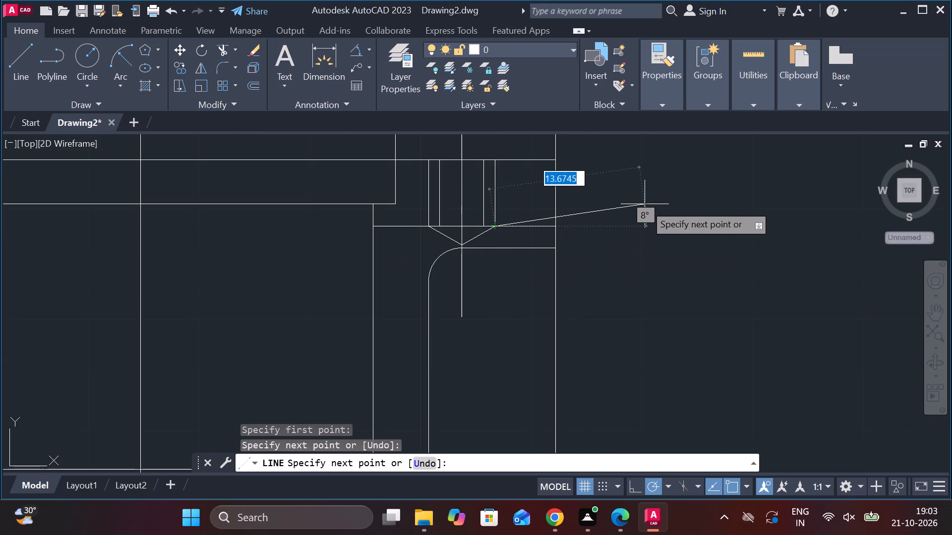
key("Escape")
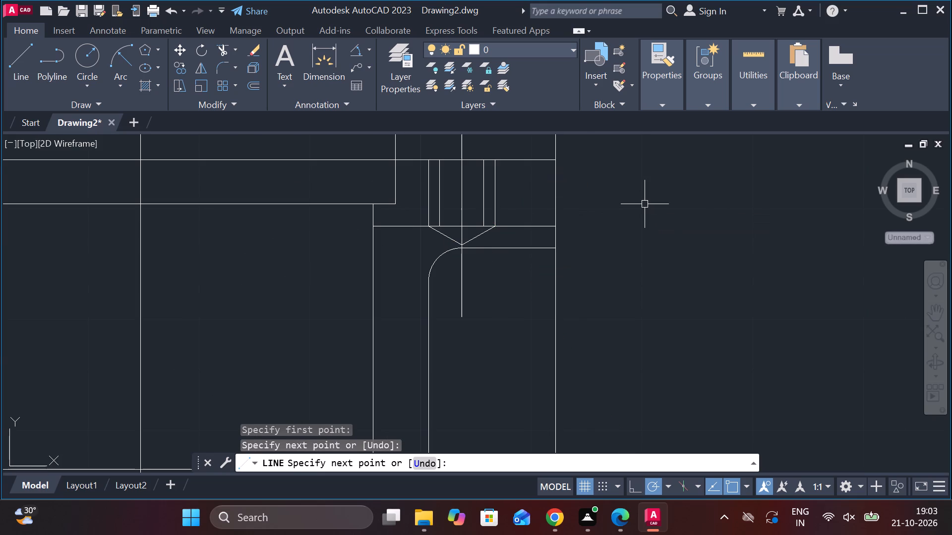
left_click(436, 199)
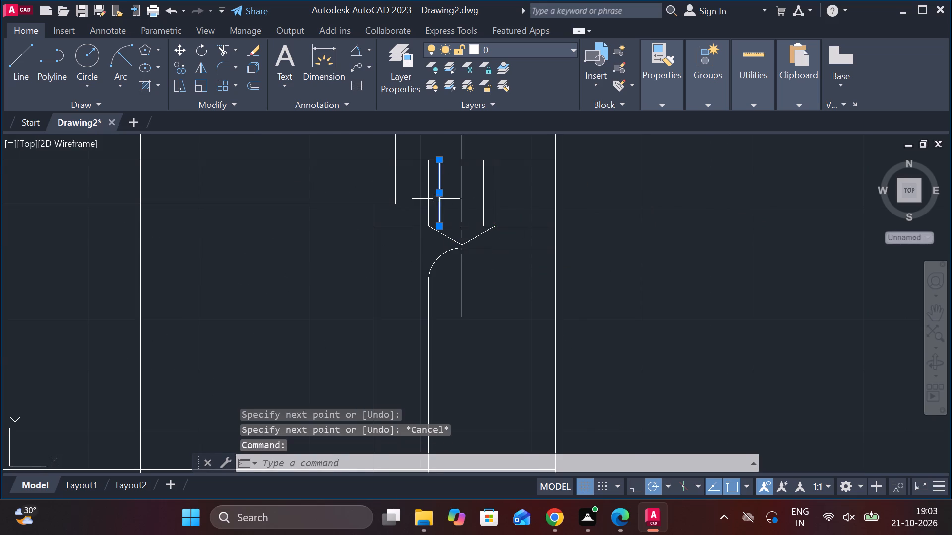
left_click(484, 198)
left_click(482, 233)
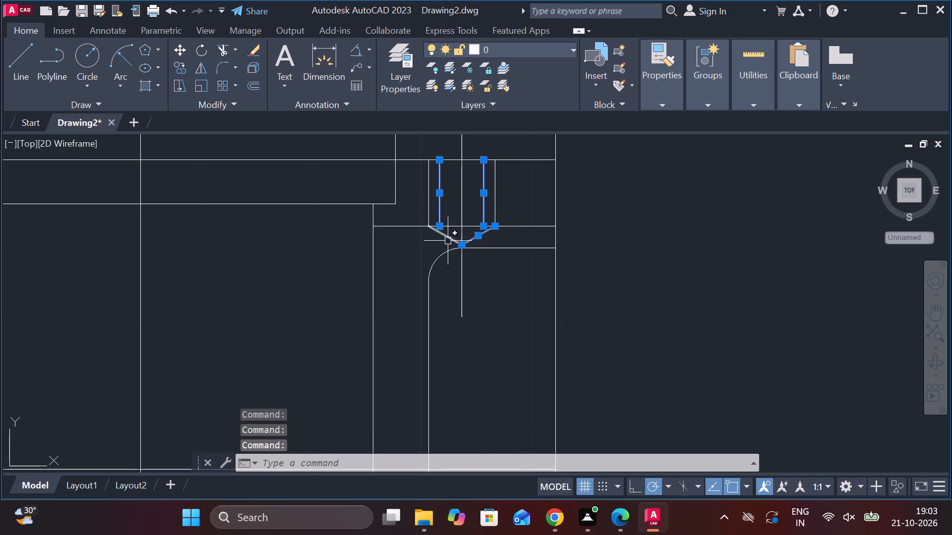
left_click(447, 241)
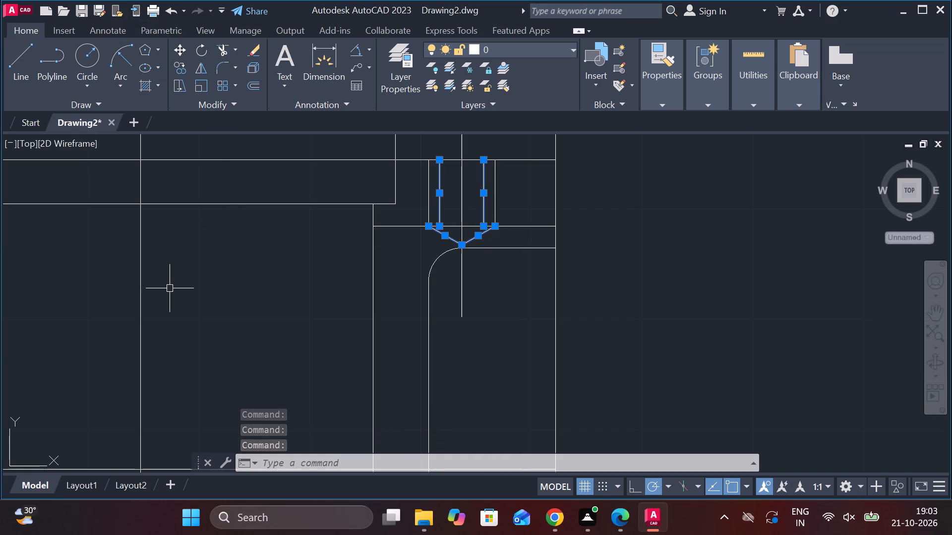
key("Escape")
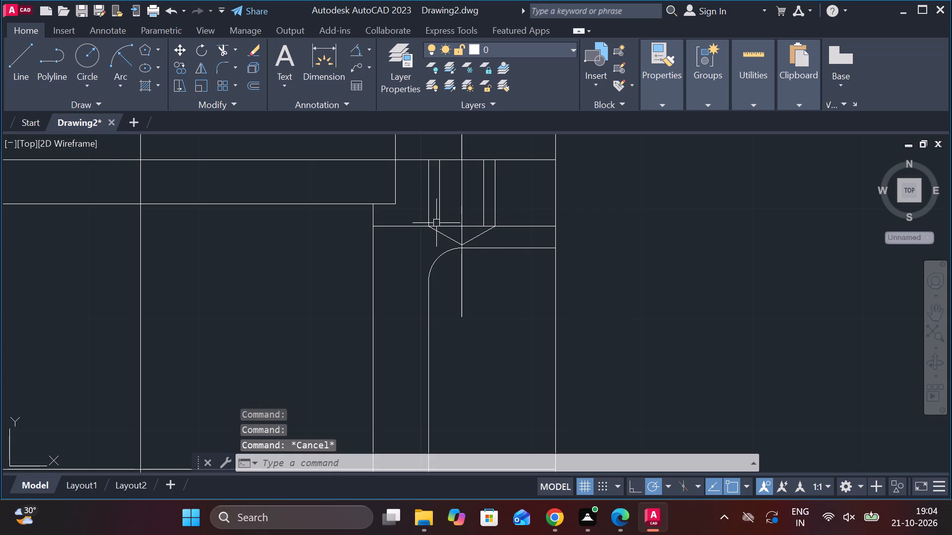
Erase the two inner vertical lines of the right hole.
left_click(439, 195)
left_click(485, 197)
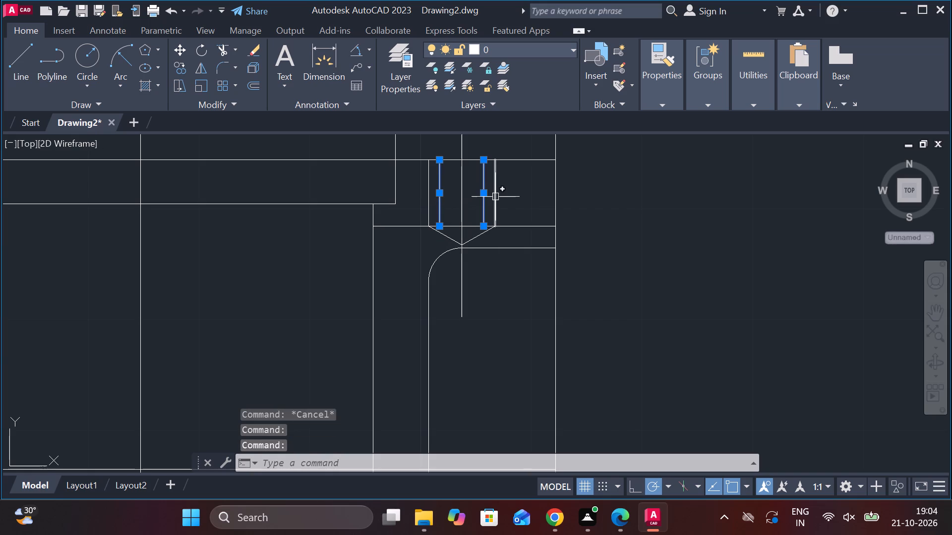
key("Delete")
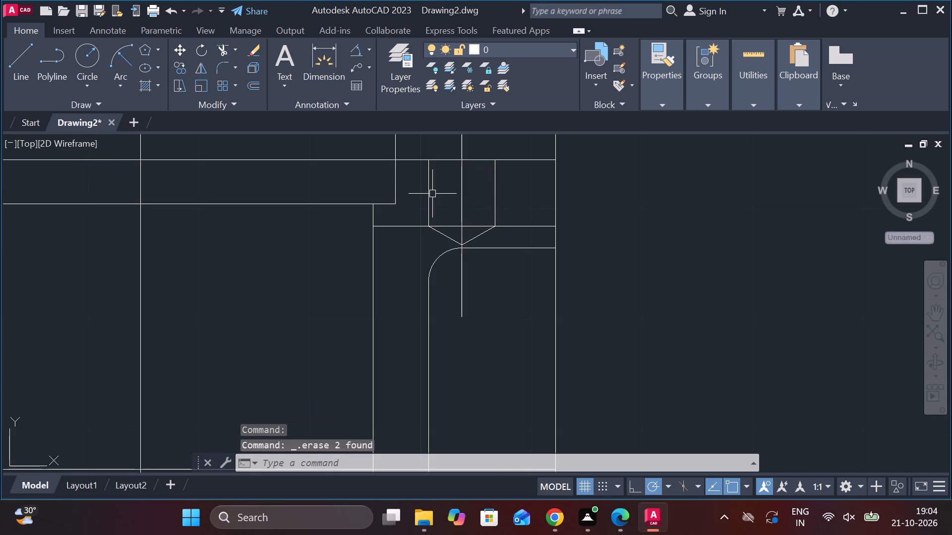
Copy the right hole's left edge line 0.5 units to the right, toward the centreline.
left_click(429, 194)
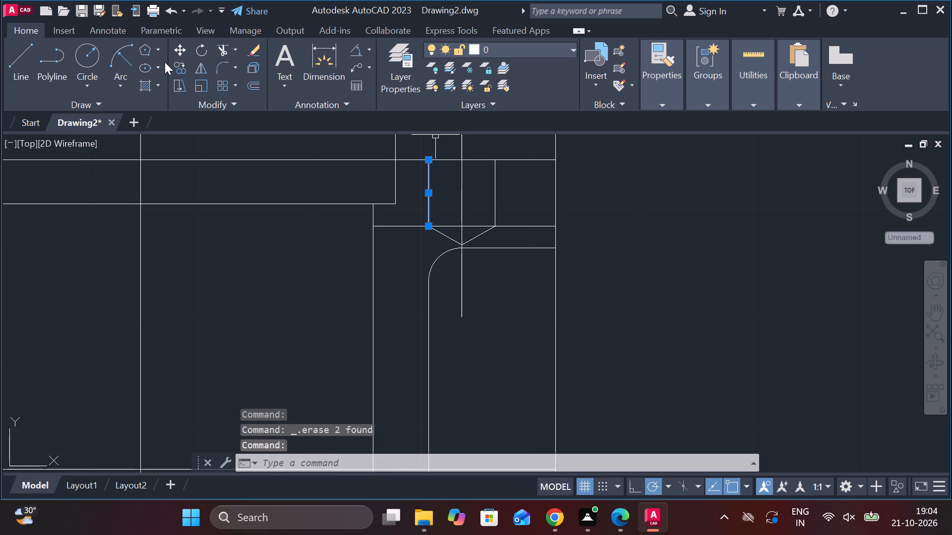
left_click(178, 64)
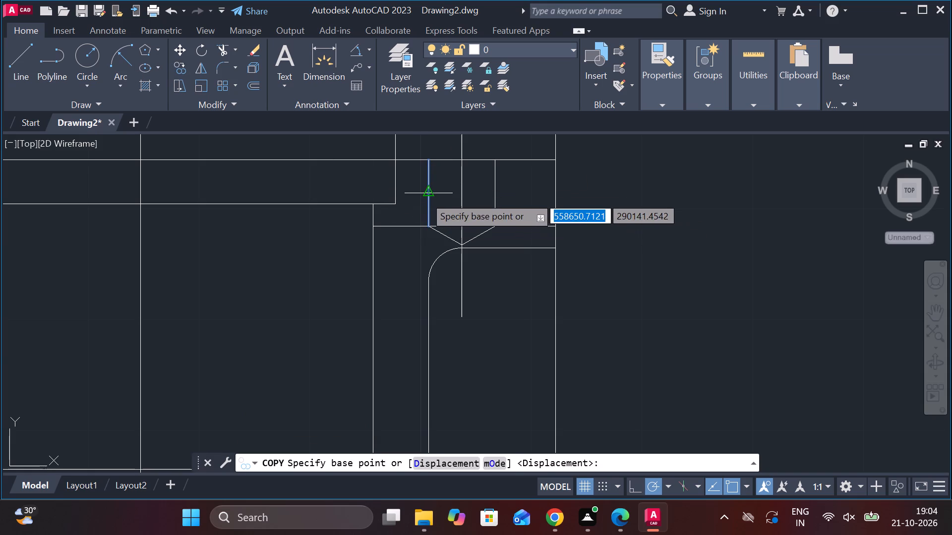
left_click(424, 196)
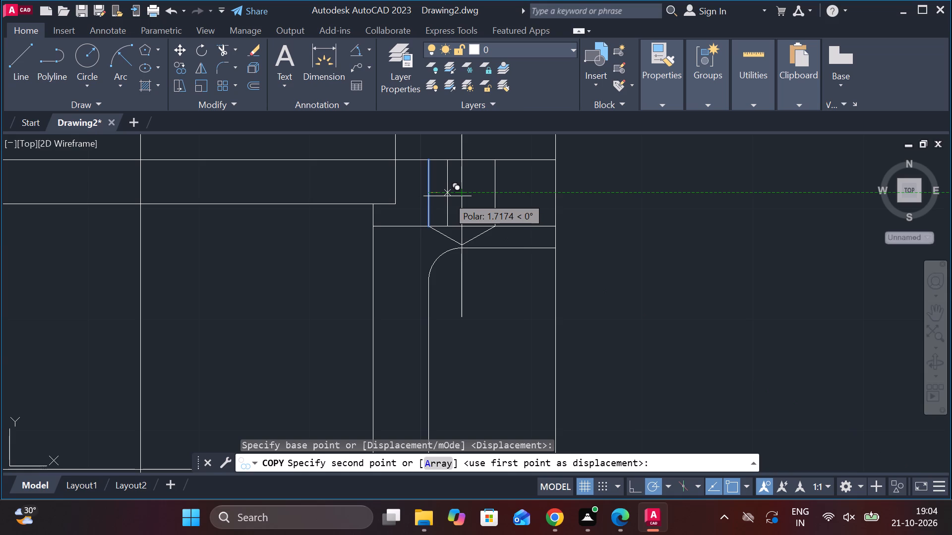
type("0.")
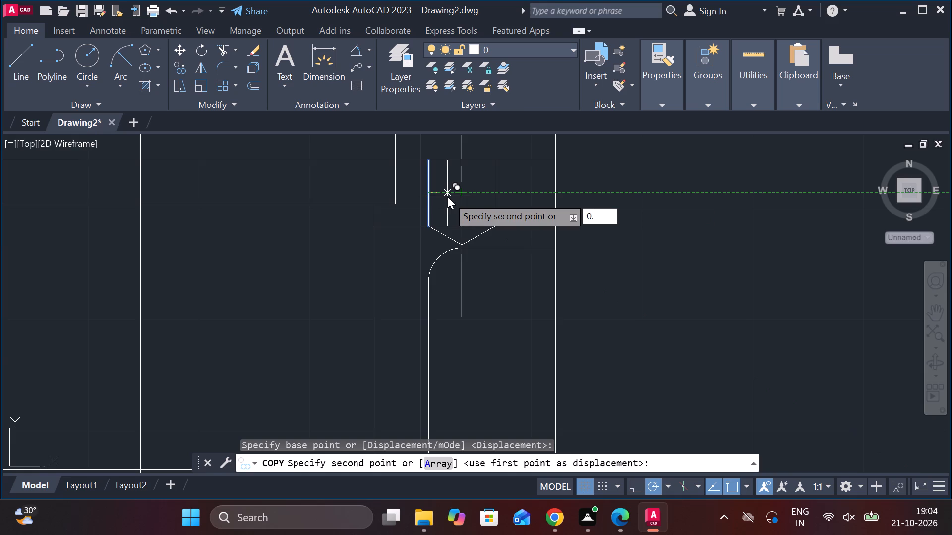
key("5")
key("Return")
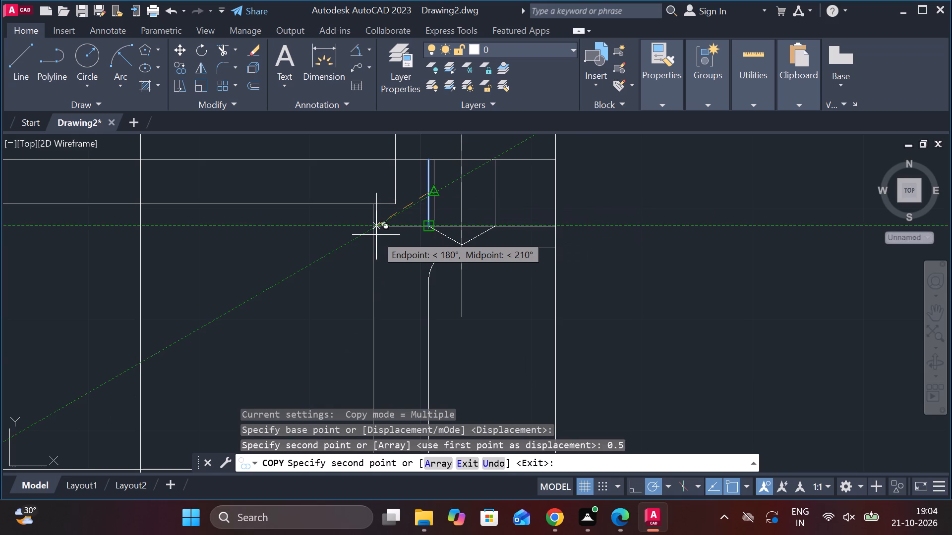
key("Escape")
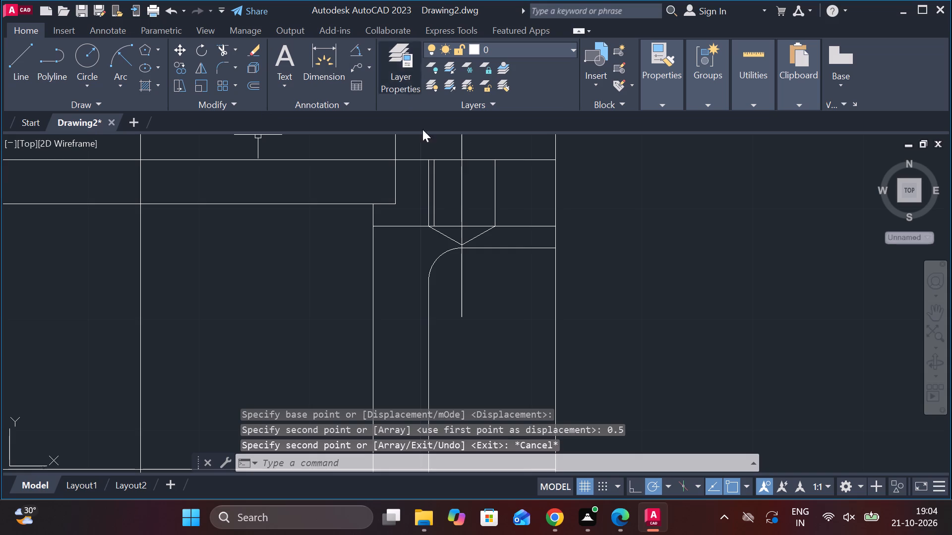
Copy the right hole's right edge line 0.5 units to the left, toward the hole's centreline.
left_click(495, 198)
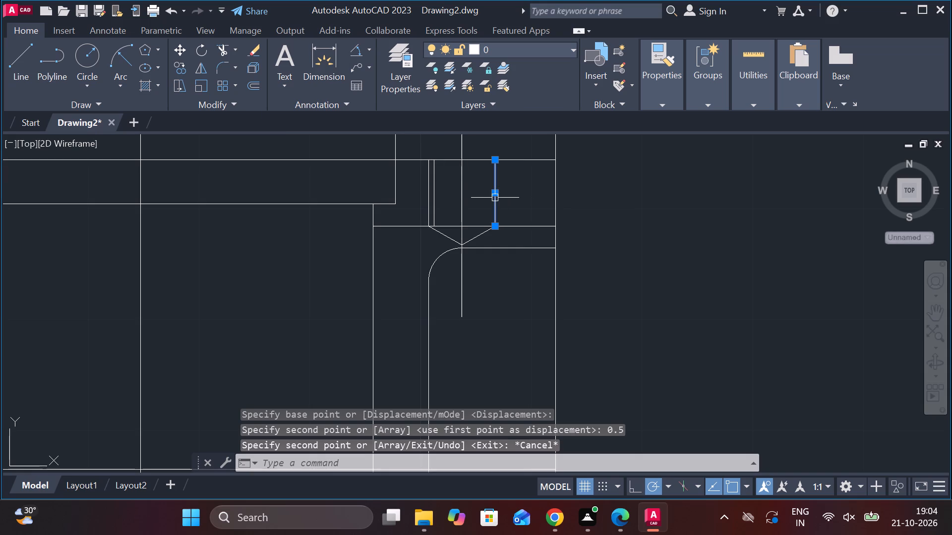
left_click(184, 66)
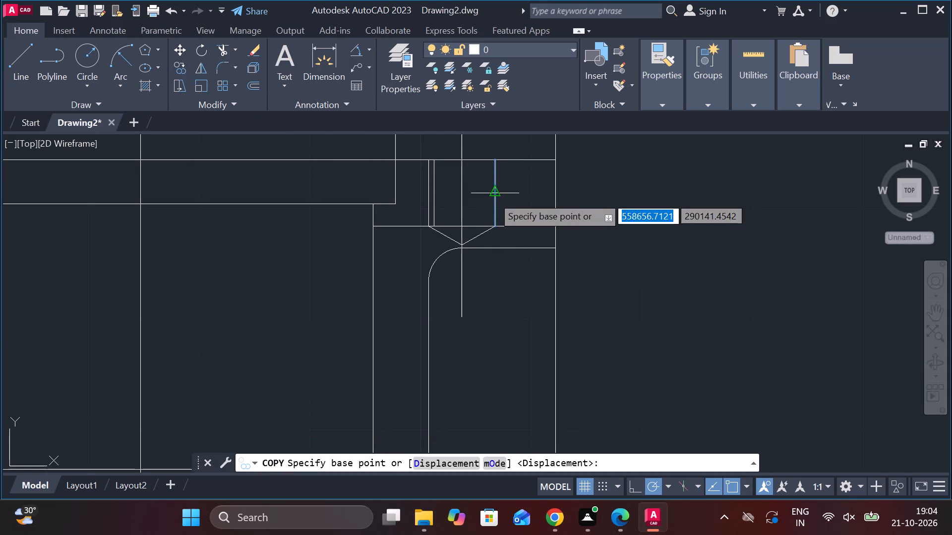
left_click(495, 196)
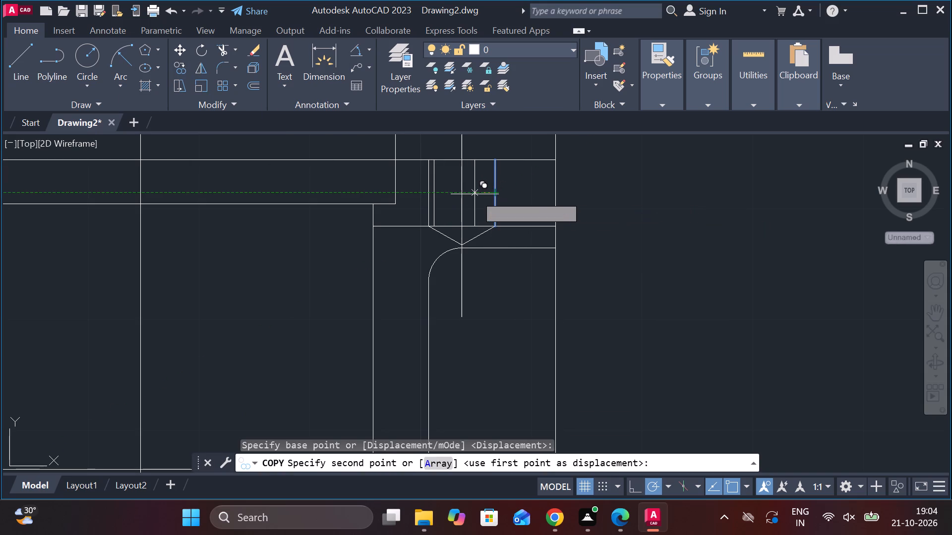
type("0.5")
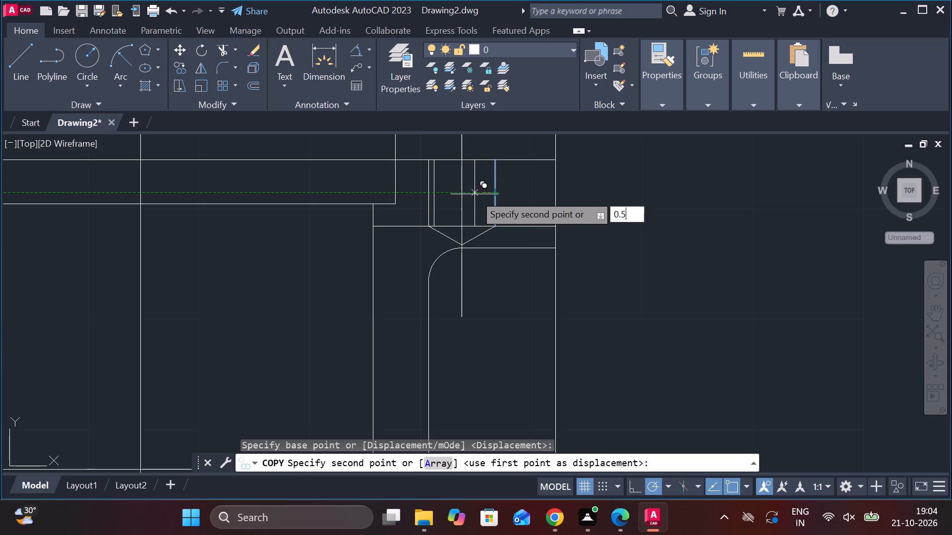
key("Return")
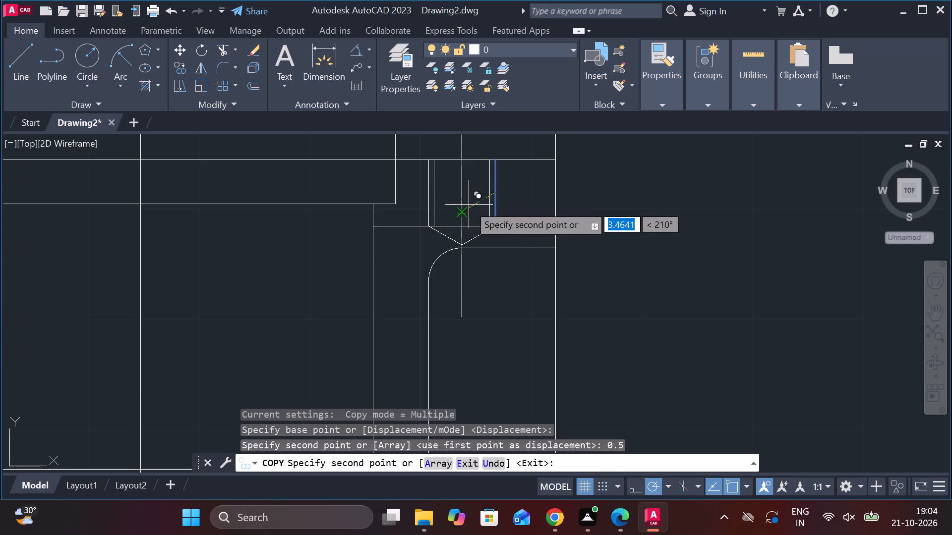
key("Escape")
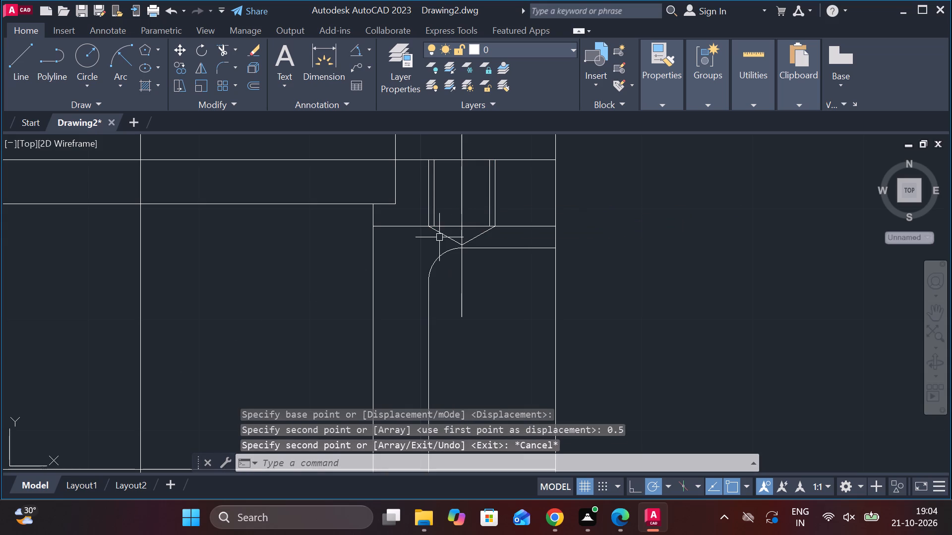
Extend both inner vertical lines of the right hole down to the sloping lines of its conical tip.
scroll(437, 236, "up", 3)
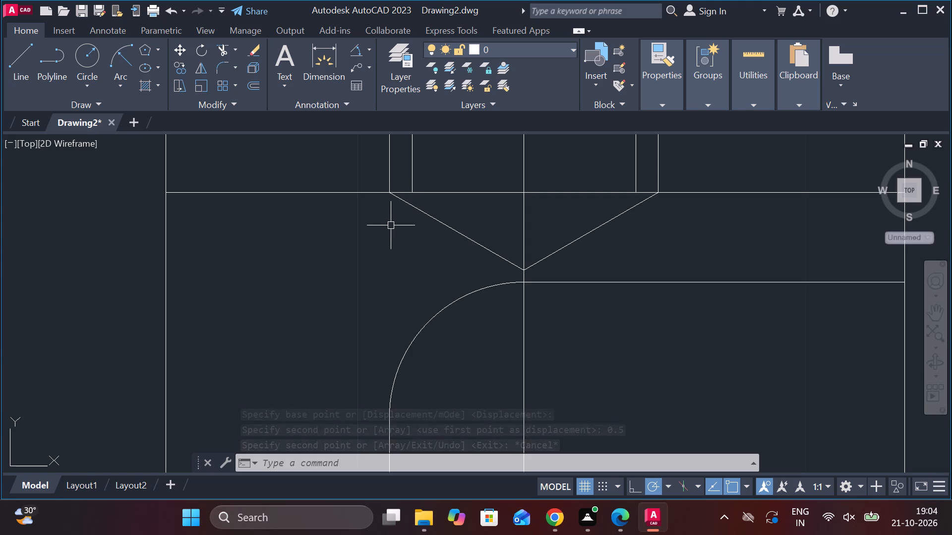
type("EX")
key("Return")
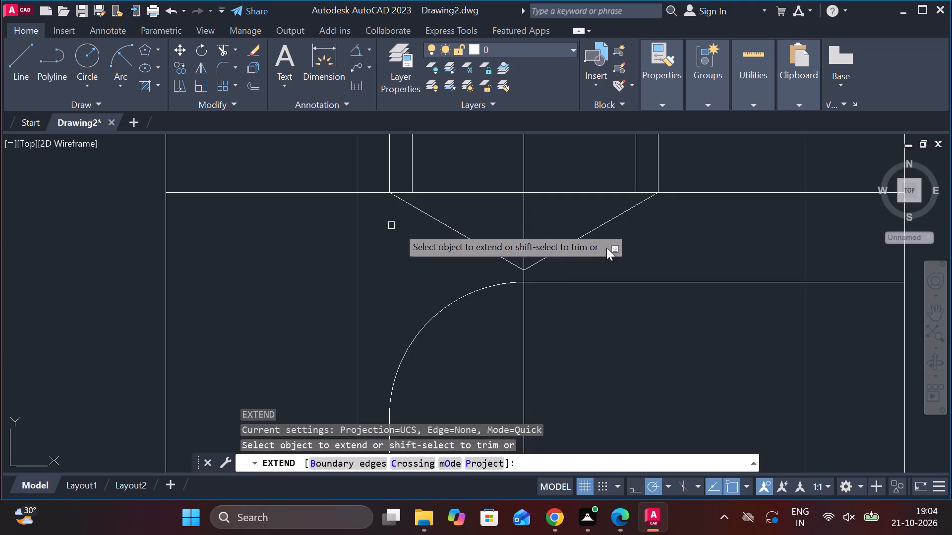
left_click(409, 151)
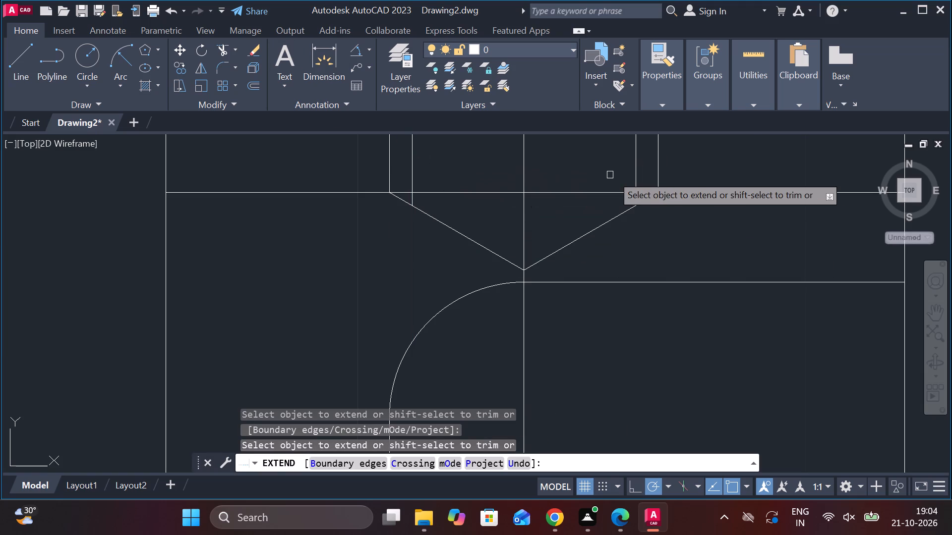
left_click(638, 164)
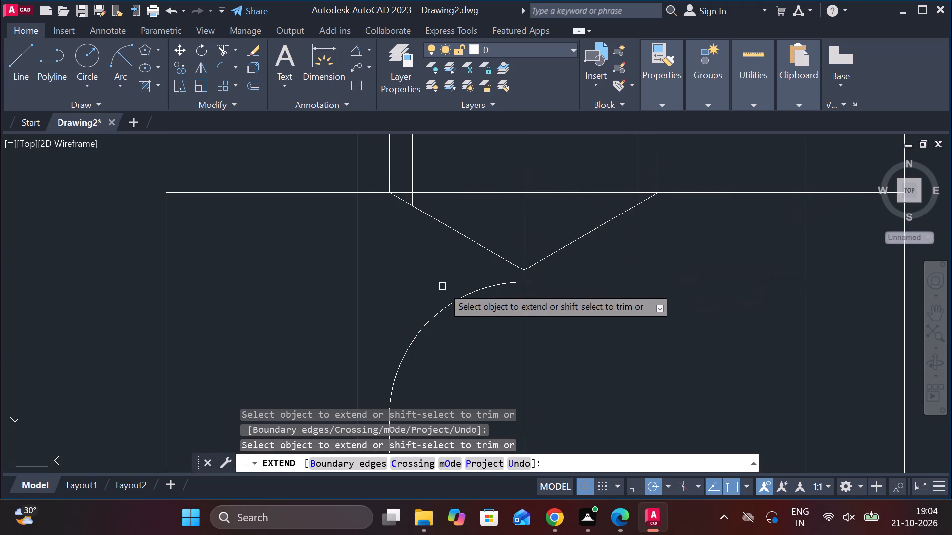
key("Escape")
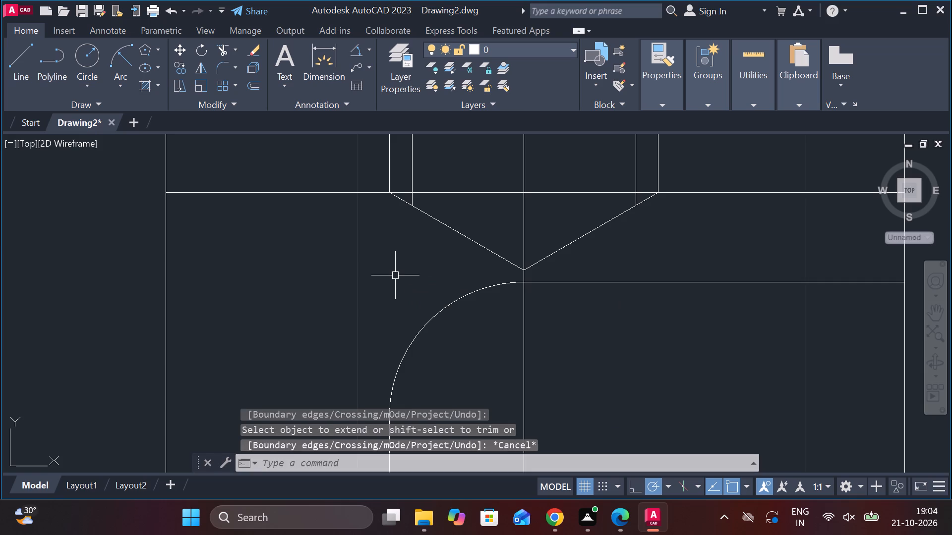
Mirror the right hole's two sloping tip lines and two inner lines about the part's main vertical centreline, keeping the source objects.
left_click(455, 224)
left_click(457, 235)
left_click(465, 238)
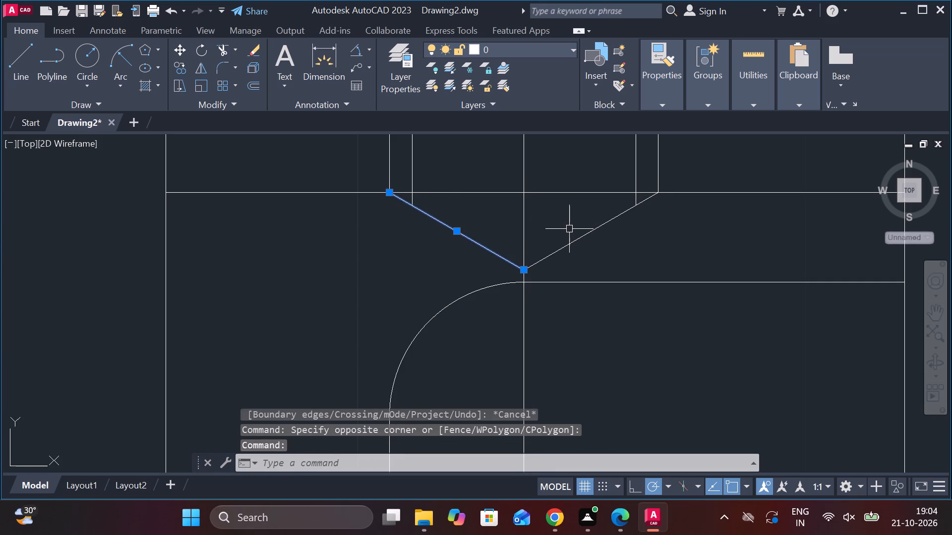
left_click(587, 235)
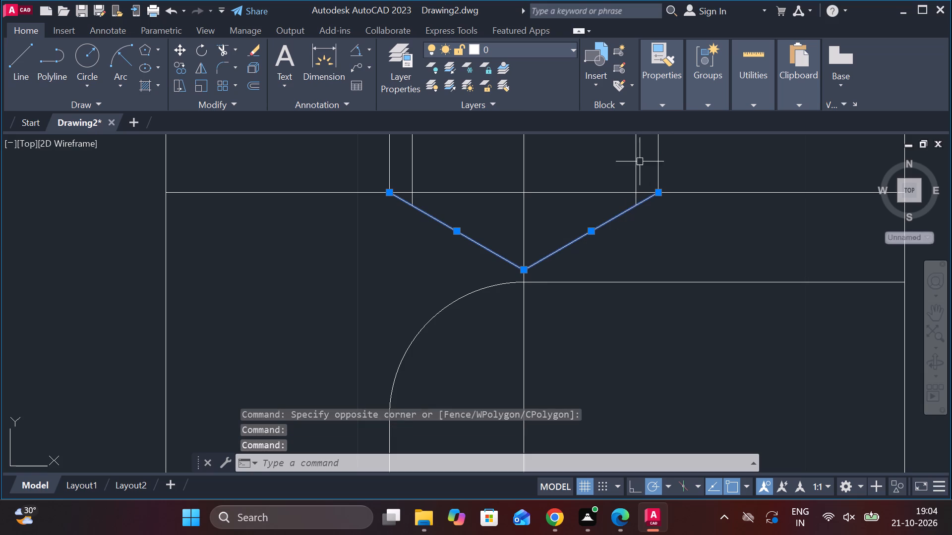
left_click(636, 167)
left_click(410, 166)
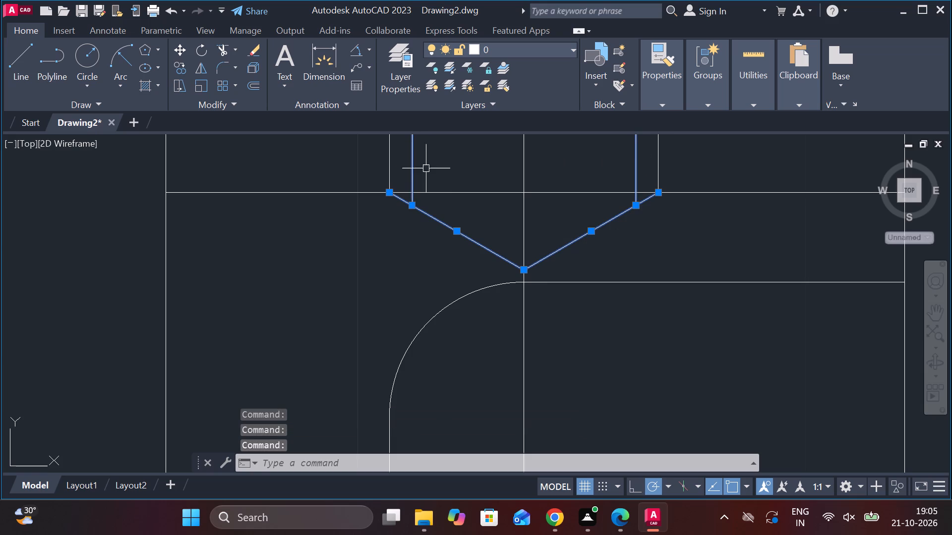
left_click(205, 66)
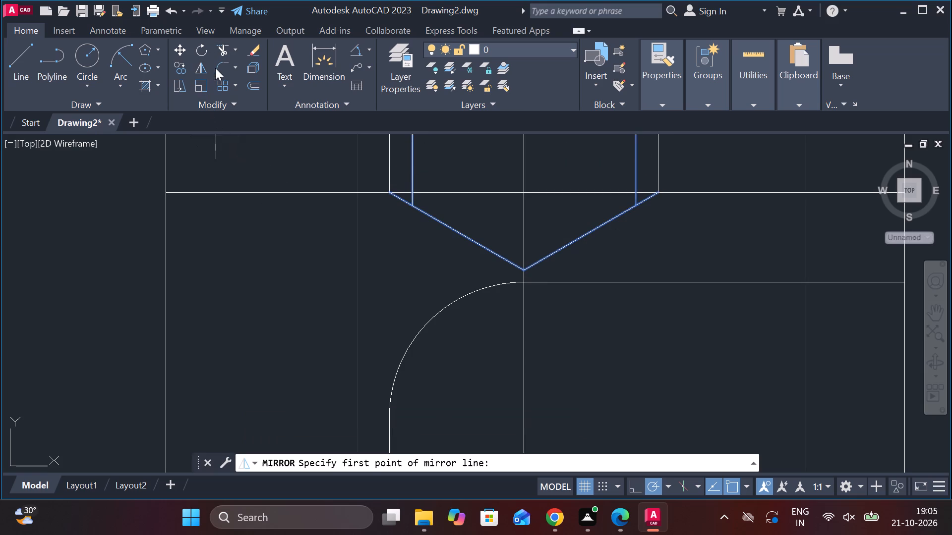
scroll(260, 188, "down", 5)
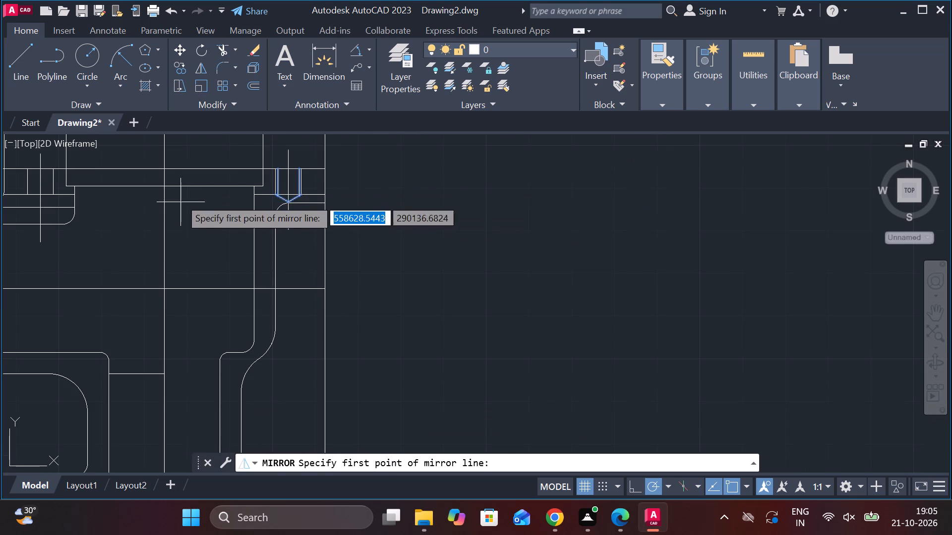
left_click(164, 190)
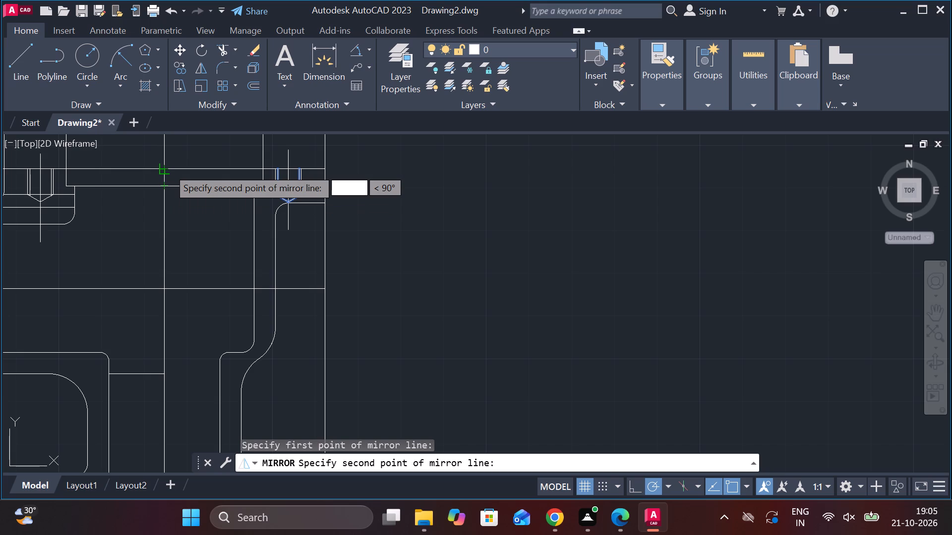
left_click(168, 168)
scroll(64, 220, "down", 1)
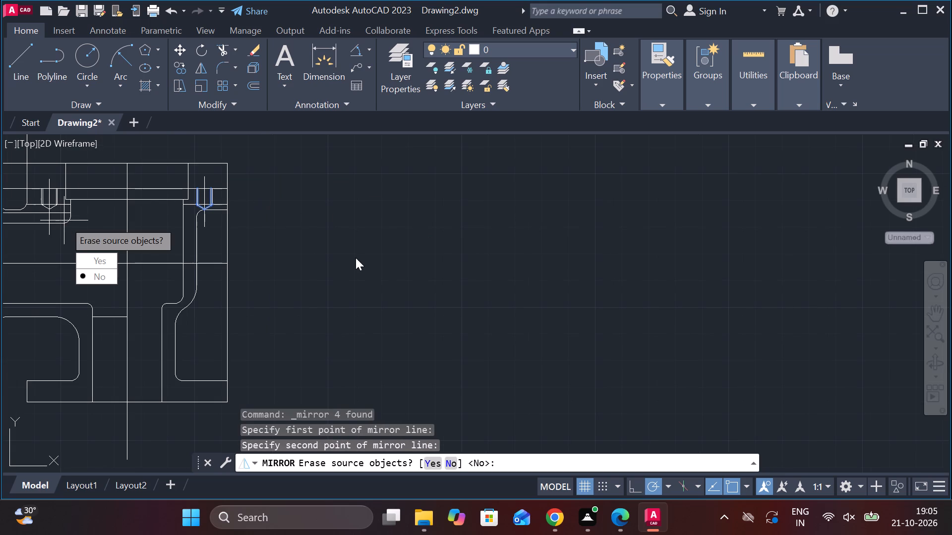
scroll(356, 258, "down", 1)
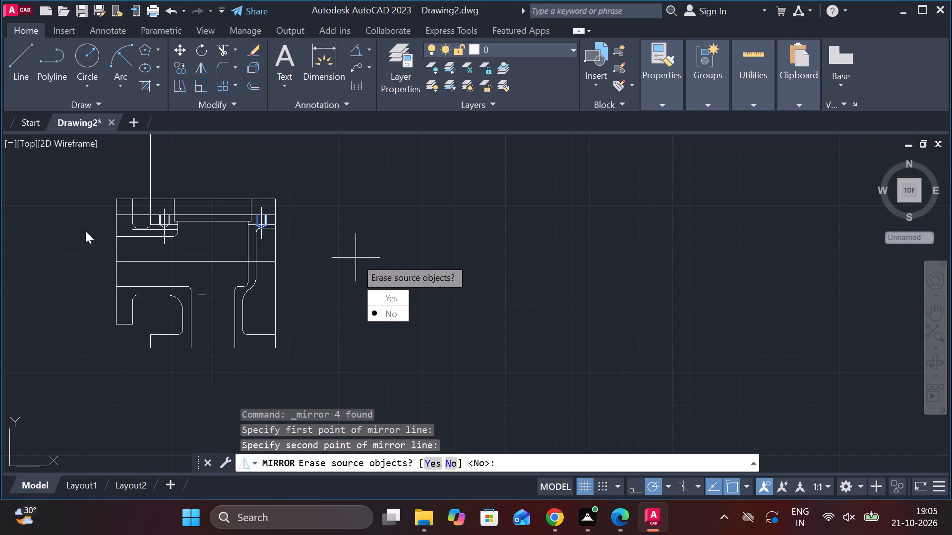
scroll(85, 231, "up", 1)
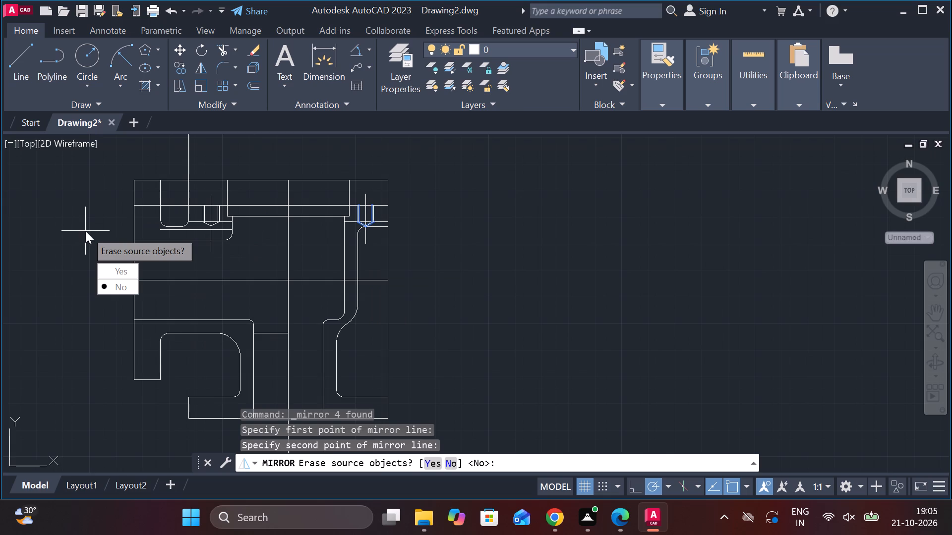
scroll(85, 231, "up", 1)
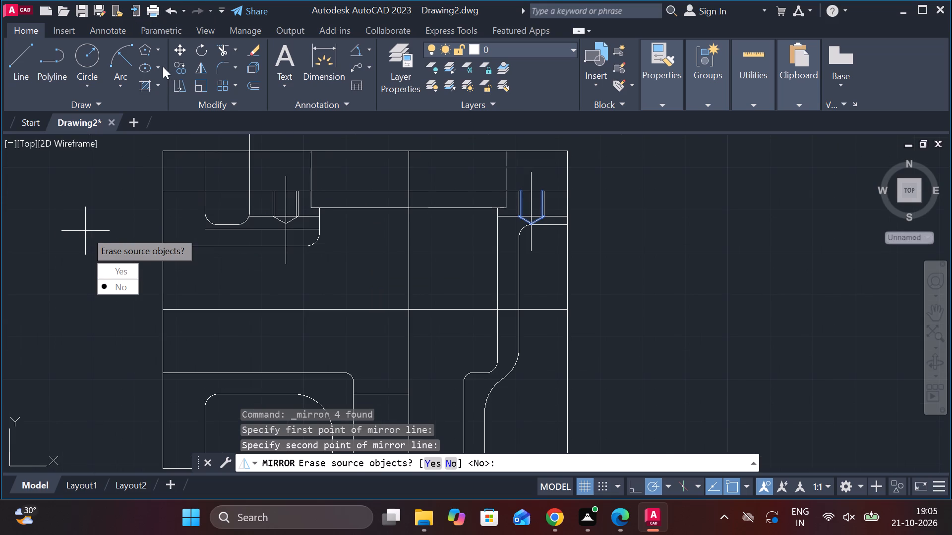
left_click(222, 50)
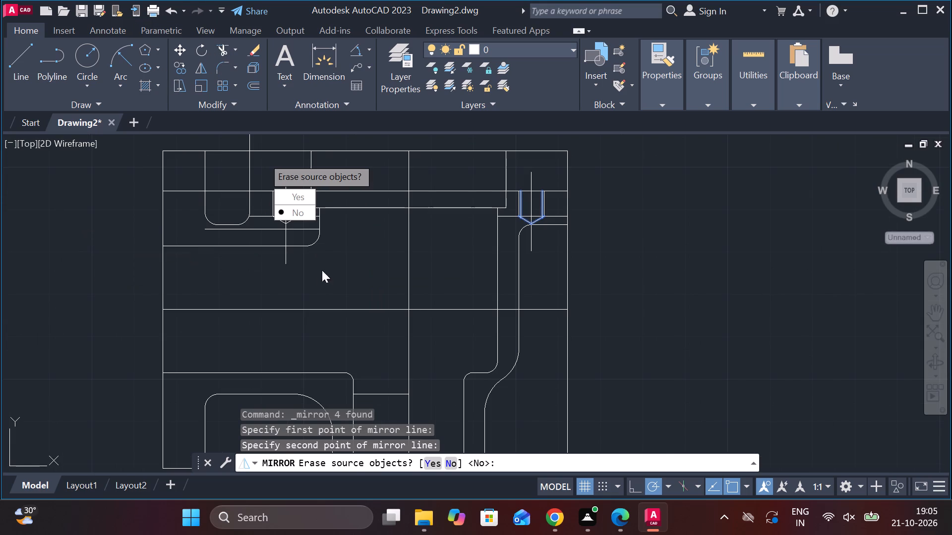
left_click_drag(296, 214, 168, 168)
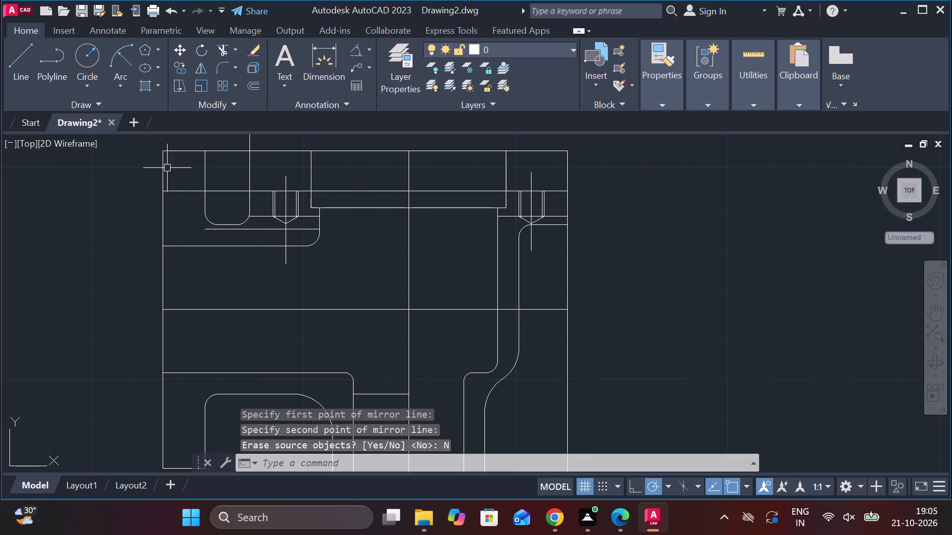
Trim the horizontal line segments left of the left hole, below the left slot, and on both sides of the right hole's bottom.
left_click(225, 50)
left_click(261, 213)
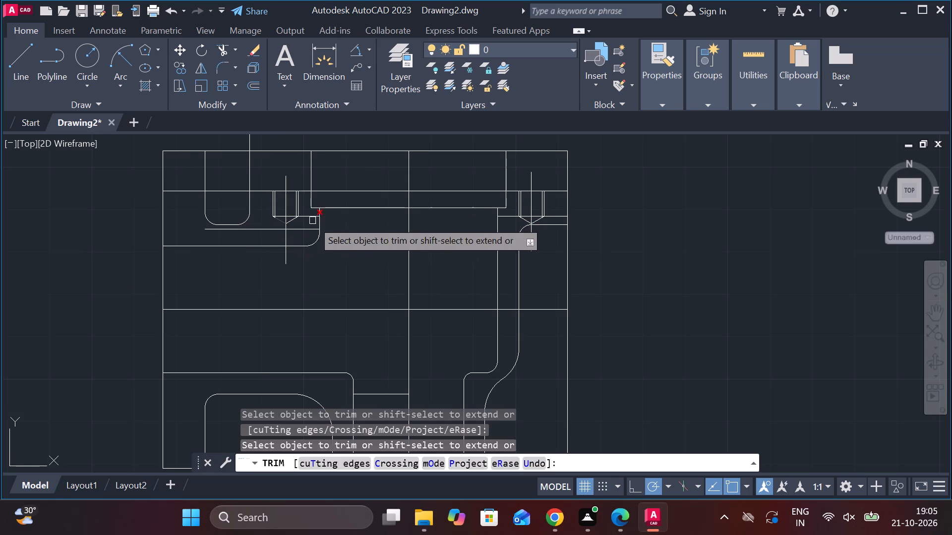
left_click(506, 219)
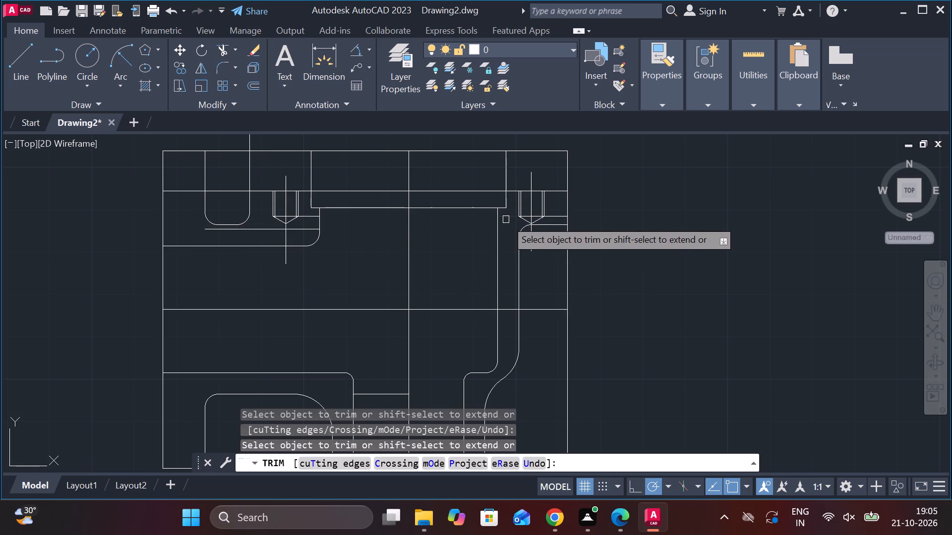
left_click(559, 212)
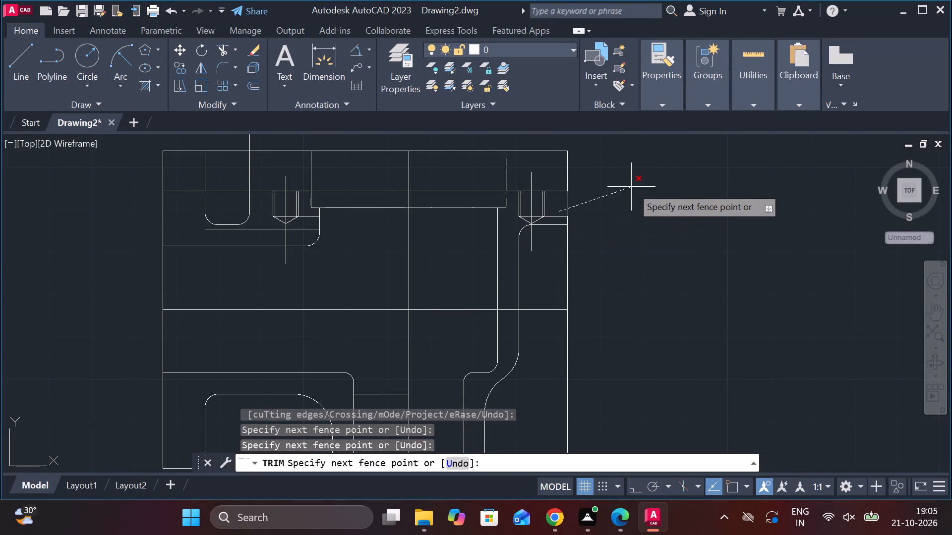
left_click(554, 219)
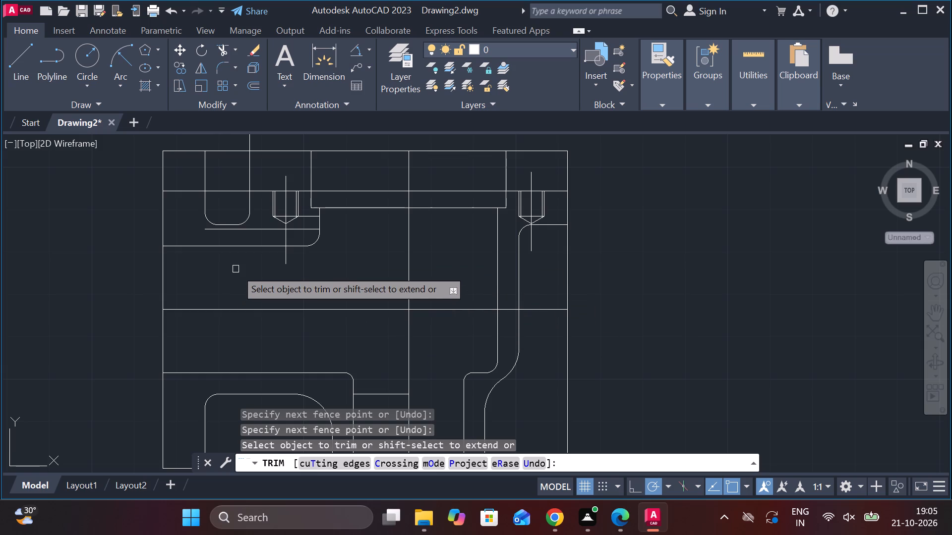
left_click(254, 231)
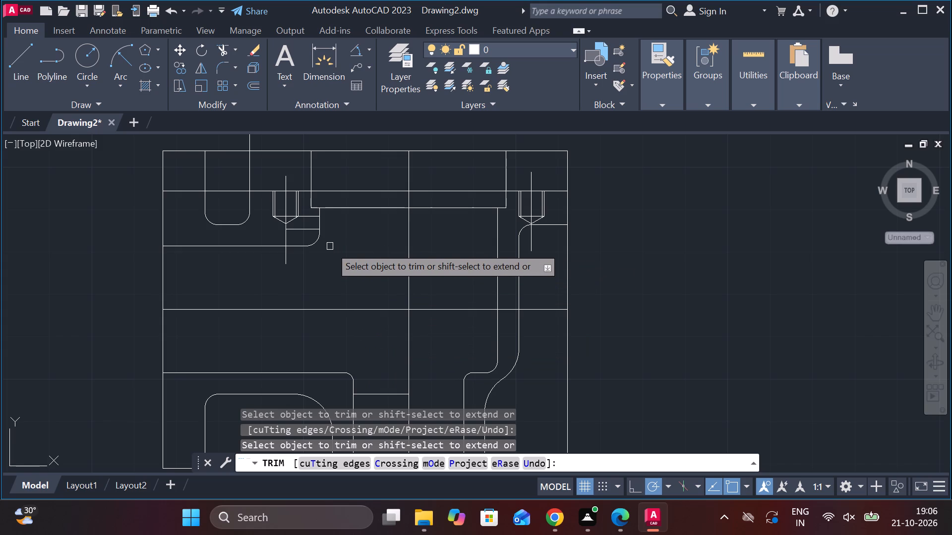
Trim both halves of the horizontal line crossing the central top recess, on either side of the main centreline.
left_click(356, 187)
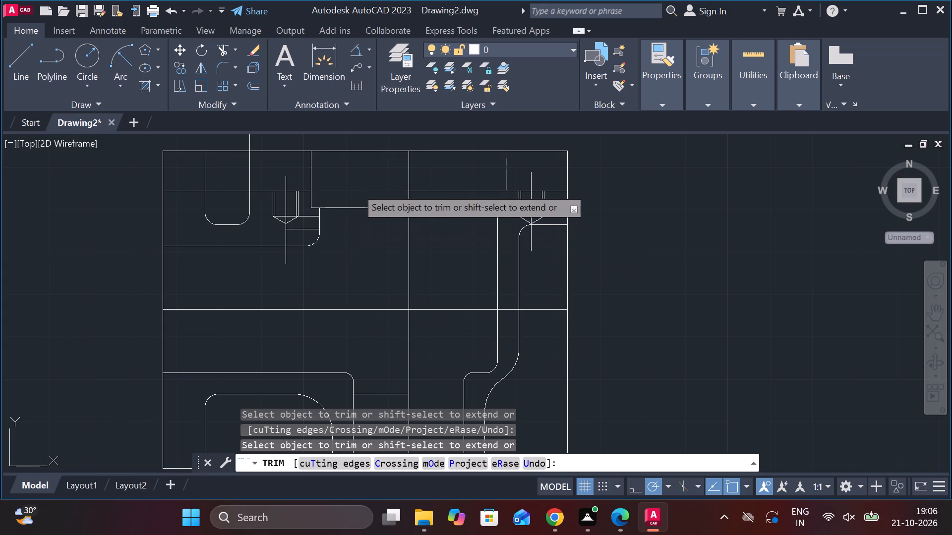
left_click(448, 189)
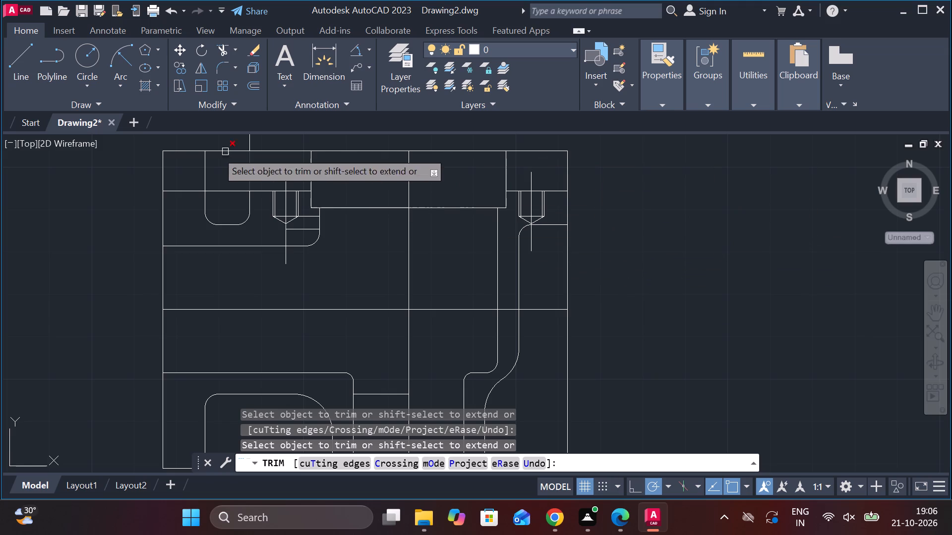
Trim the top edge from the left slot to the central recess, the slot's overshooting right side, and the line crossing the slot.
left_click(234, 150)
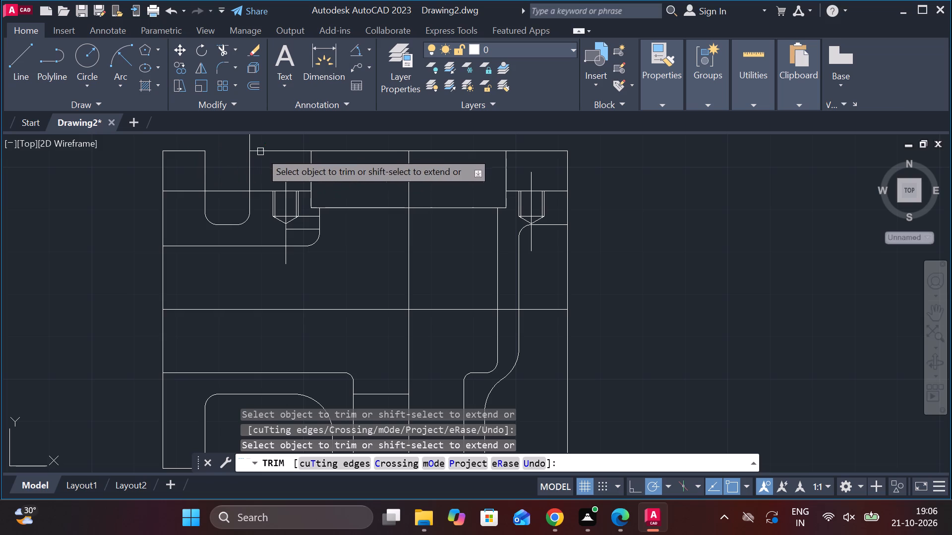
left_click(286, 153)
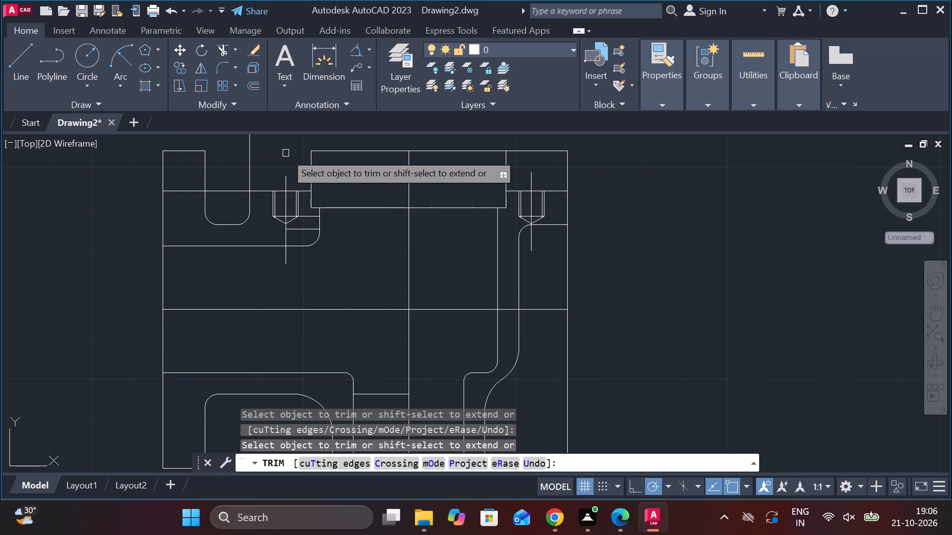
scroll(284, 160, "down", 2)
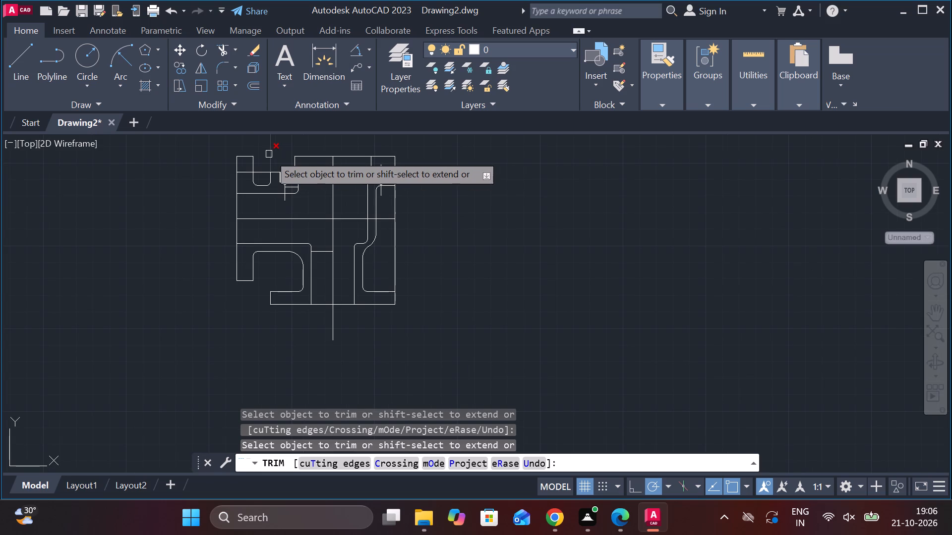
left_click(269, 154)
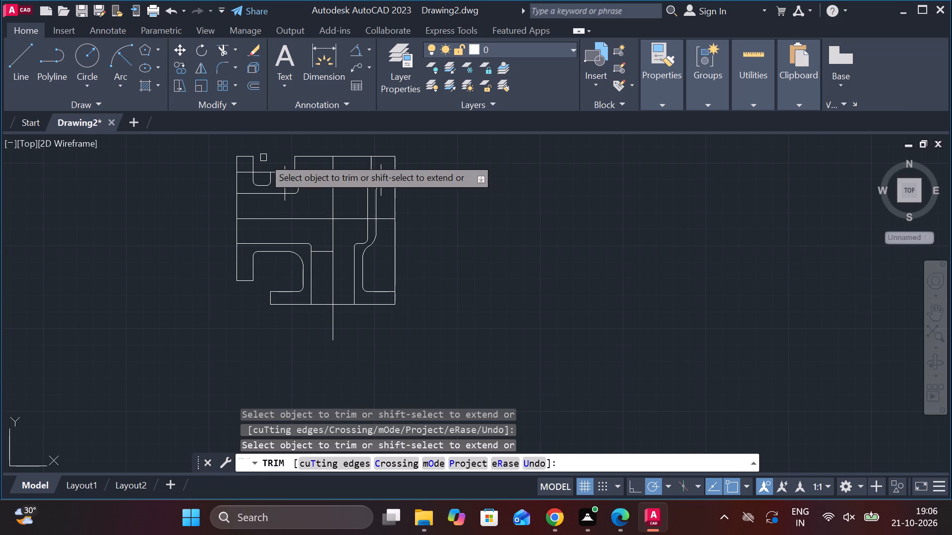
left_click(262, 174)
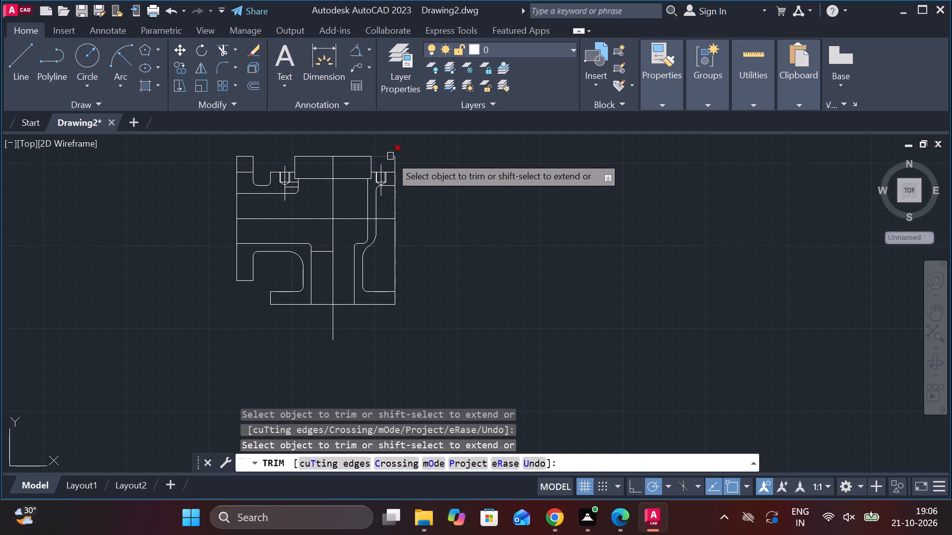
Trim the overshooting lines at the part's top right corner, the short line atop the lower bore, and the line across the upper left arm.
left_click(390, 156)
left_click(395, 157)
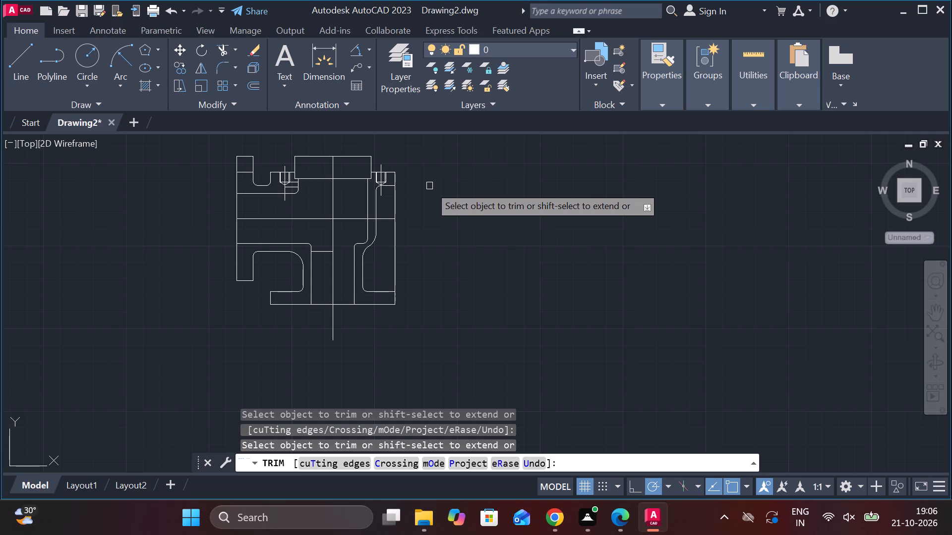
left_click(318, 250)
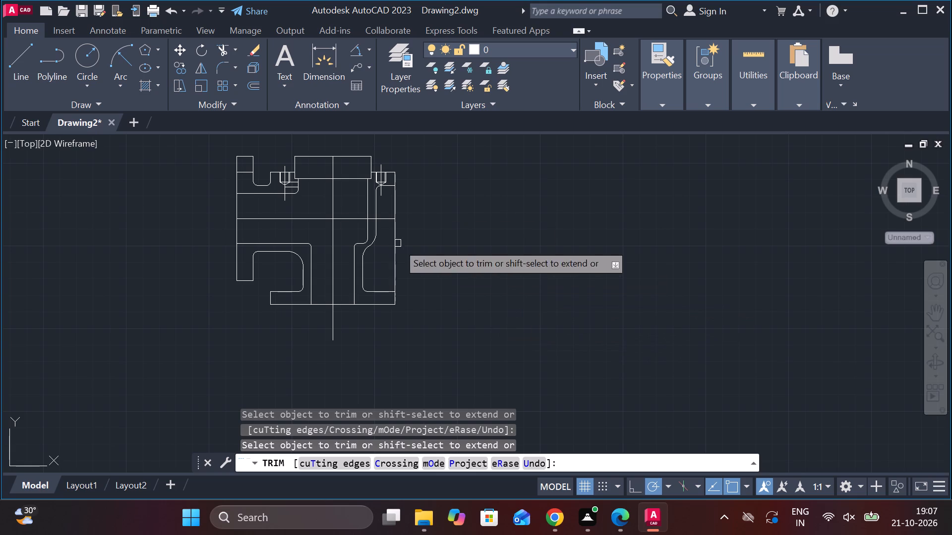
left_click(243, 171)
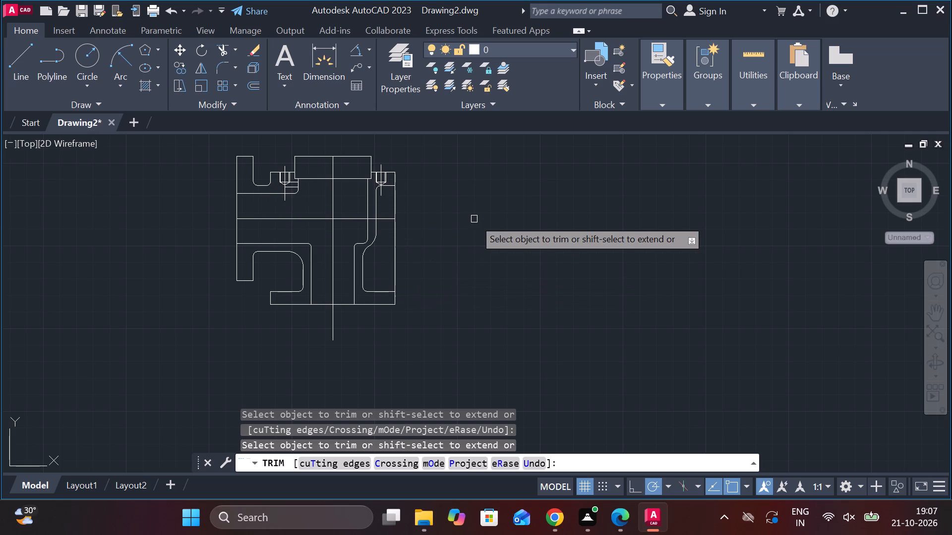
key("Escape")
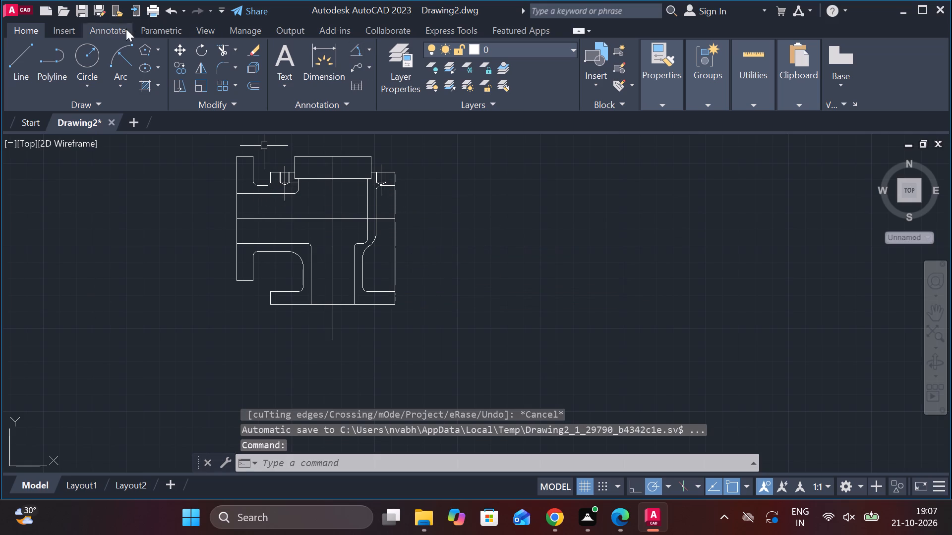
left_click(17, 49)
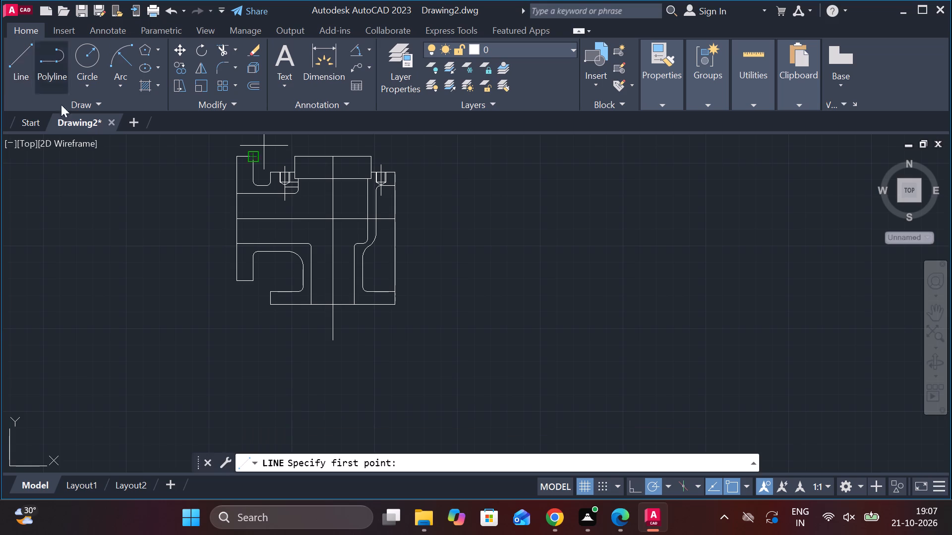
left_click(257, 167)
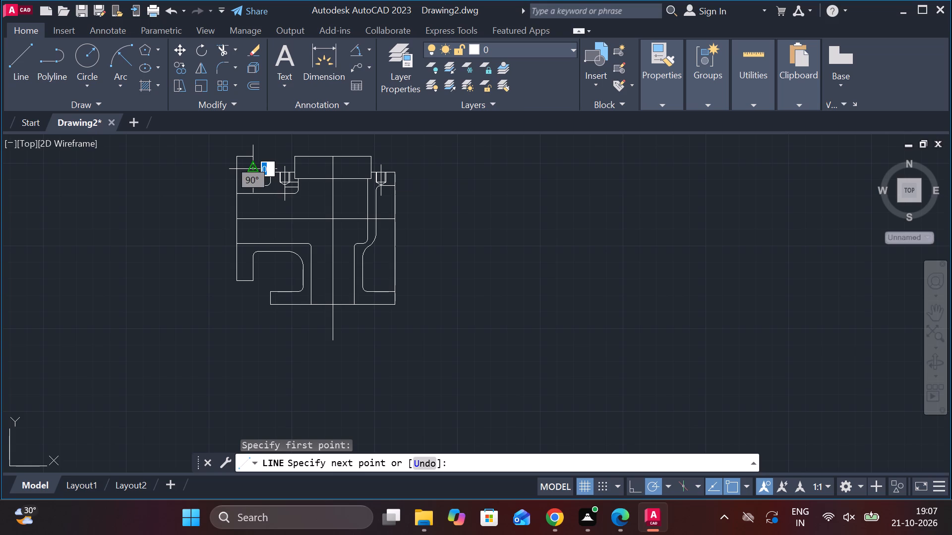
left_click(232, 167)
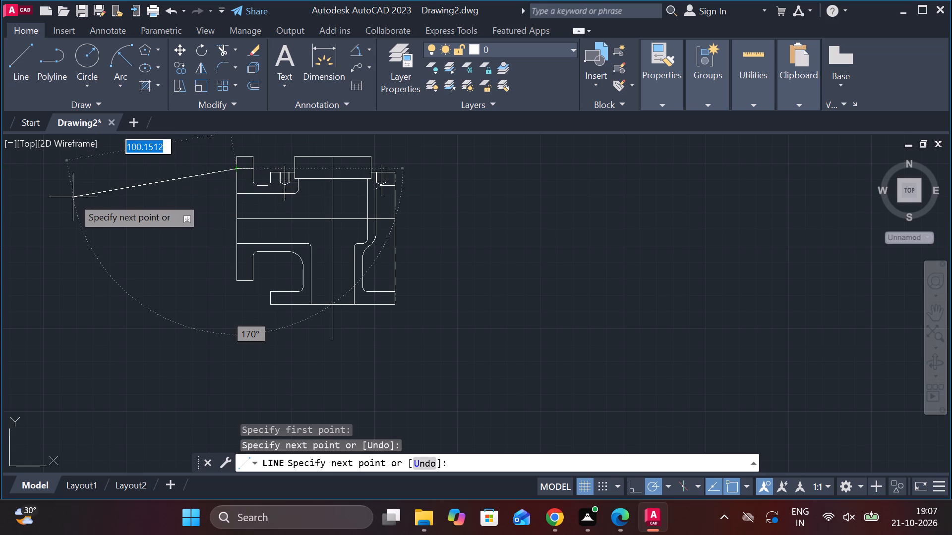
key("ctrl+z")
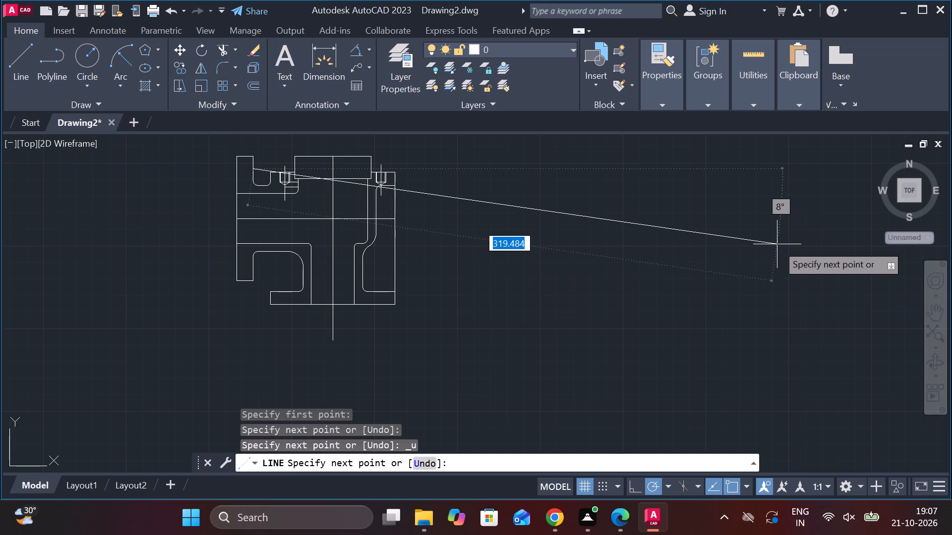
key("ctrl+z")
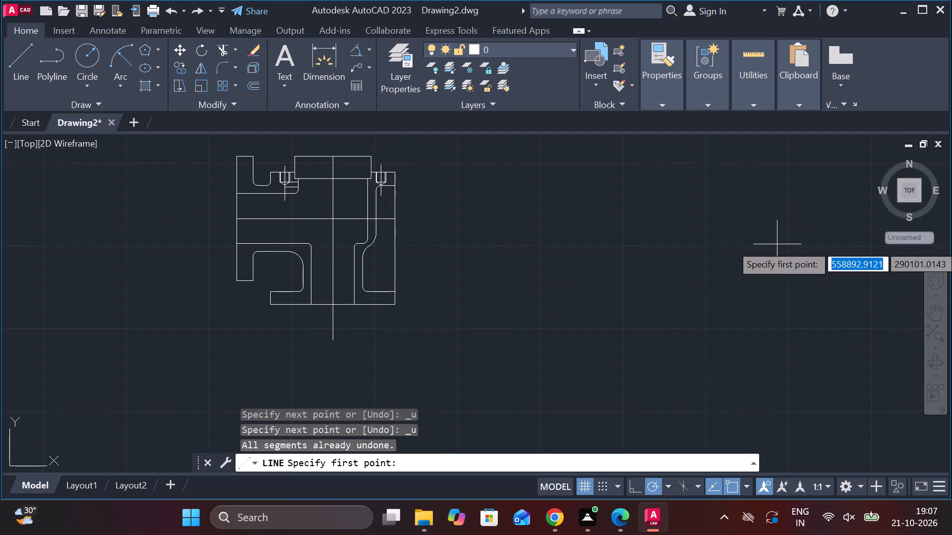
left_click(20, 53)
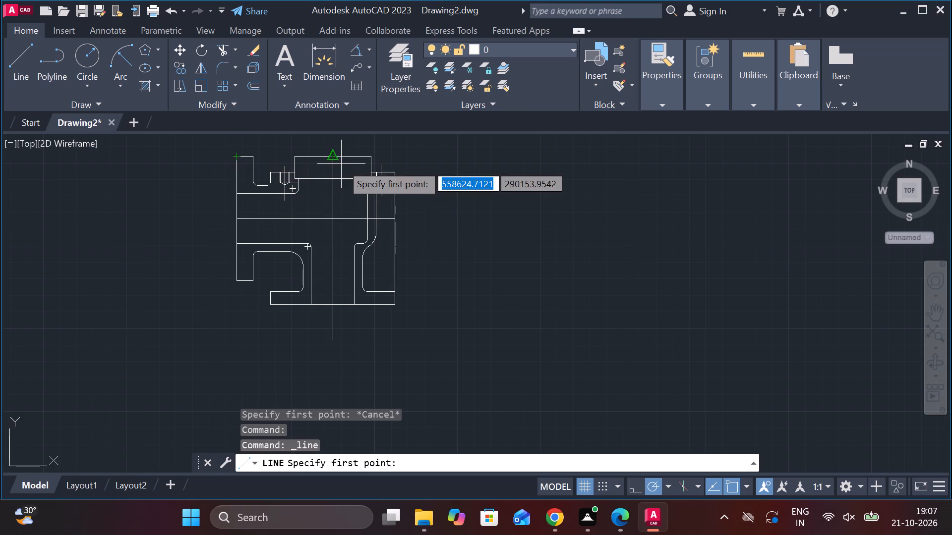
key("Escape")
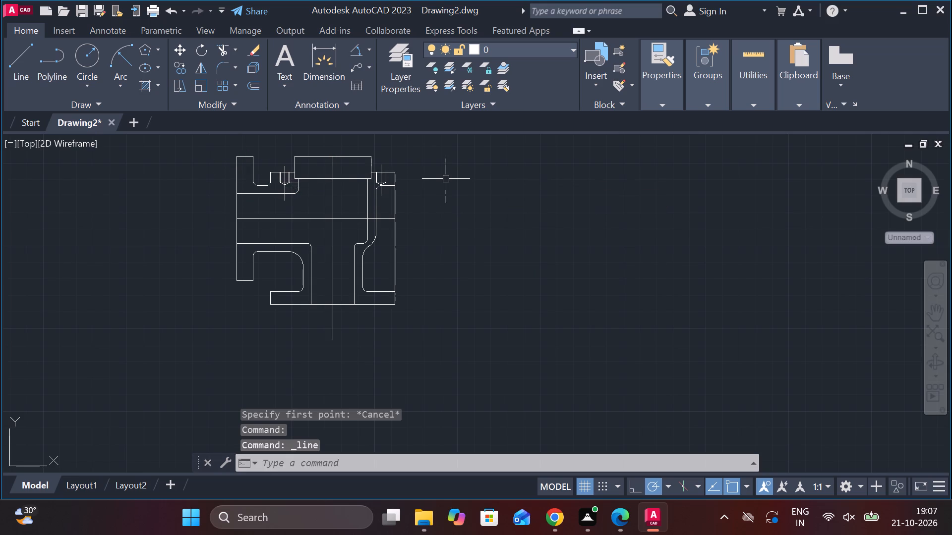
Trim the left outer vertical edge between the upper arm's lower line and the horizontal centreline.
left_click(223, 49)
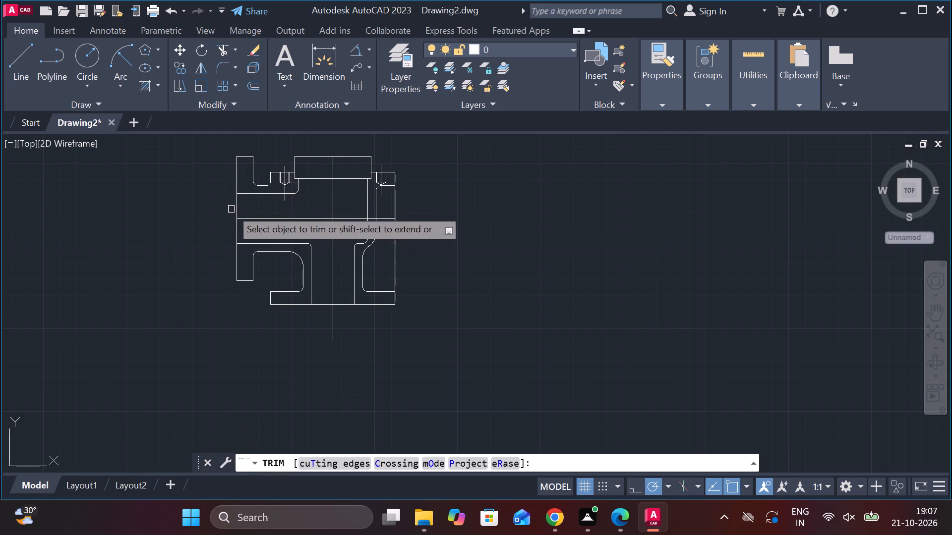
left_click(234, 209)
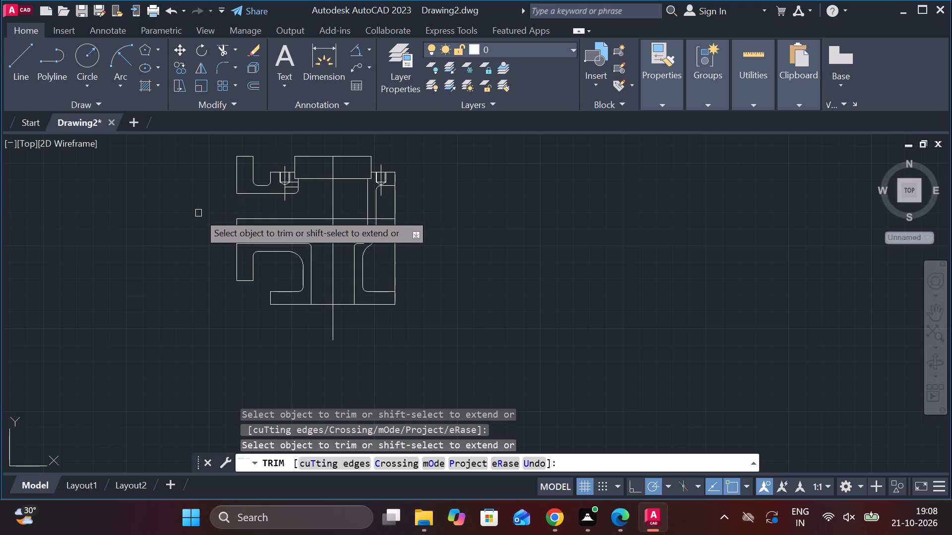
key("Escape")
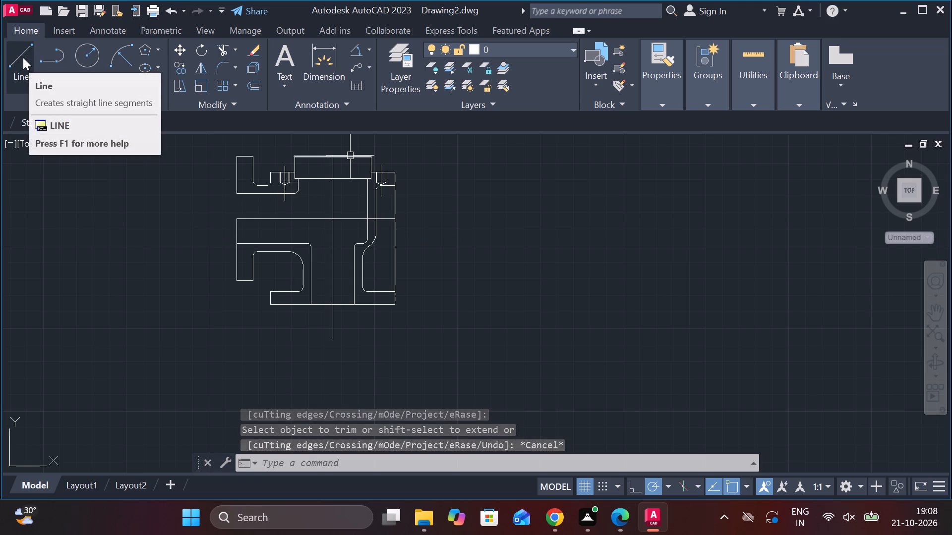
Draw a horizontal line 10 units long across the upper left arm, from its outer edge to its inner edge.
left_click(23, 57)
left_click(236, 175)
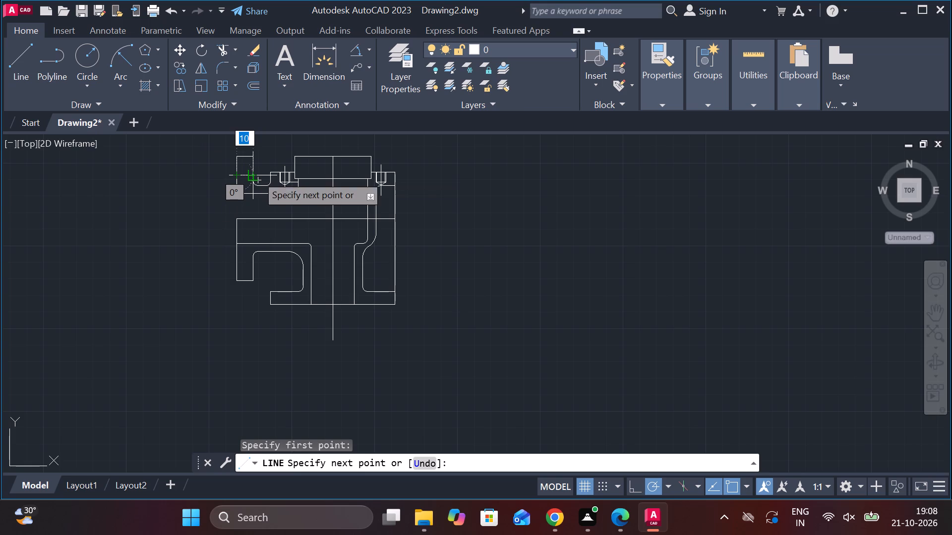
left_click(253, 172)
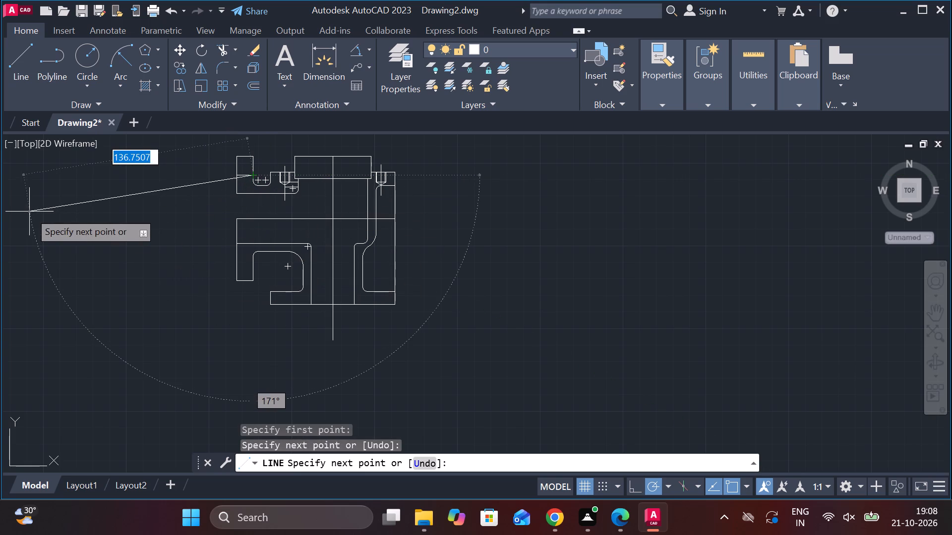
key("Escape")
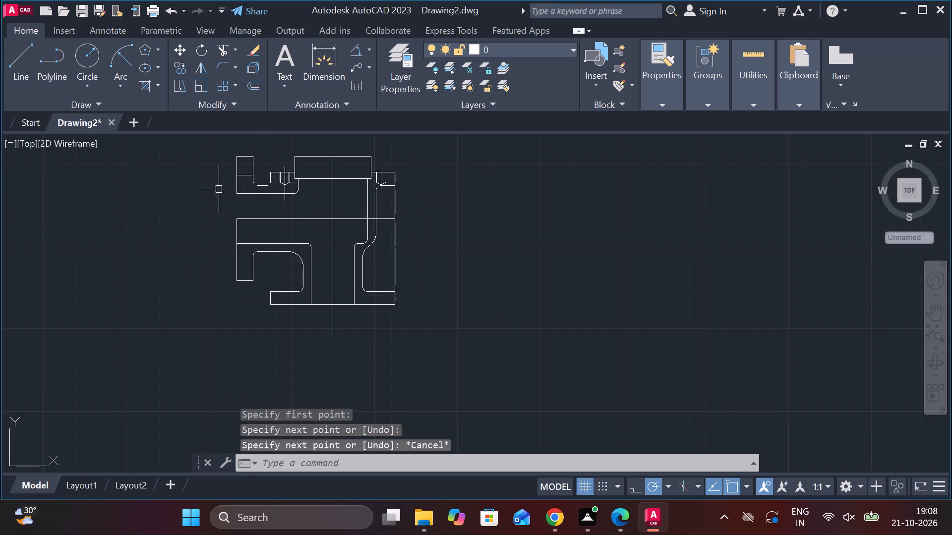
key("Escape")
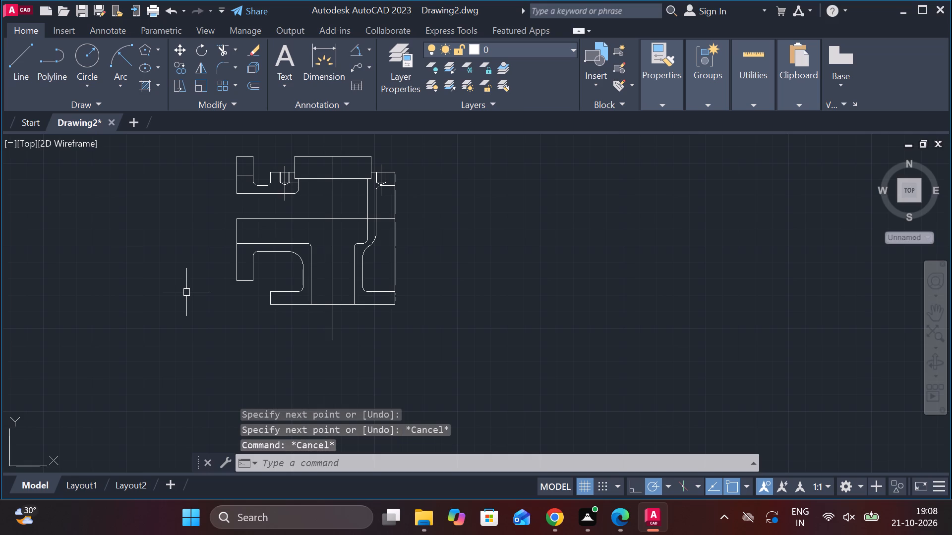
Extend the left outer vertical edge upward from the horizontal centreline to the upper arm's lower line.
type("EXZ")
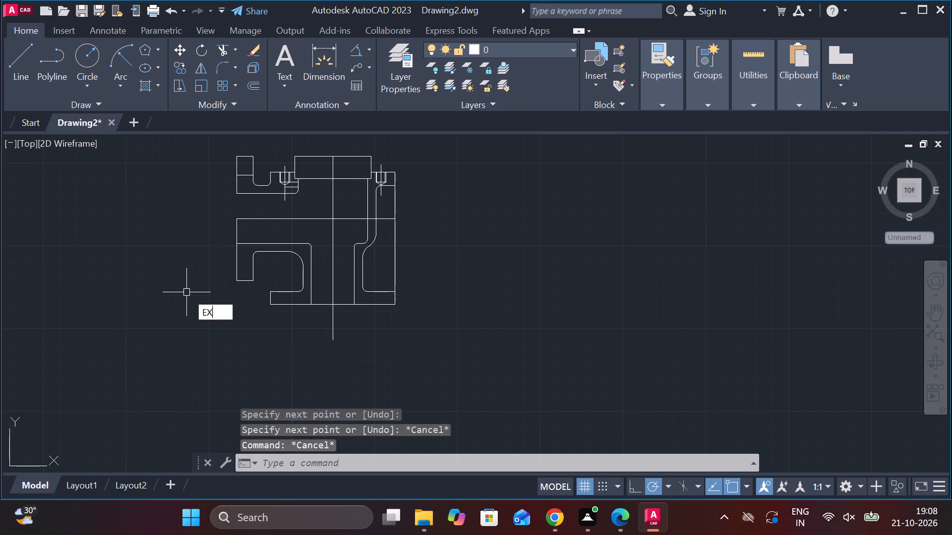
key("BackSpace")
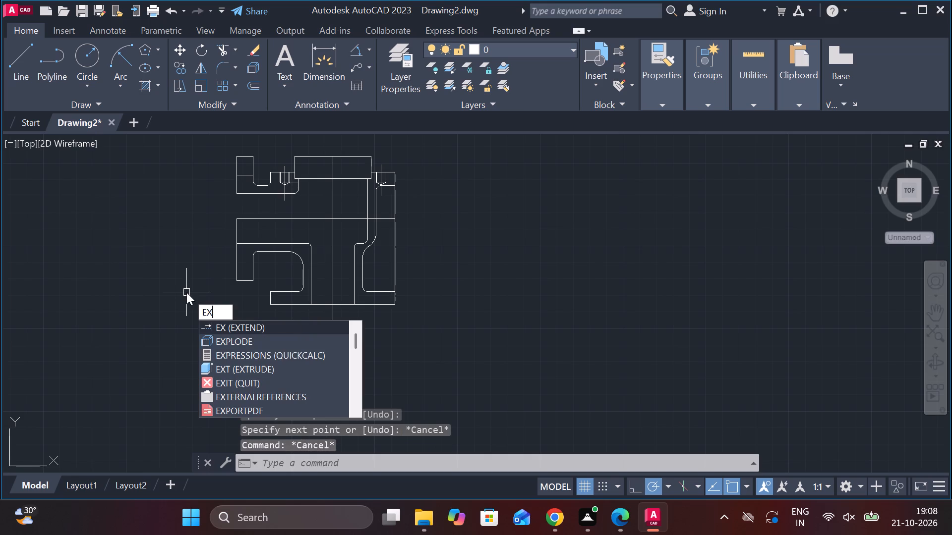
key("Return")
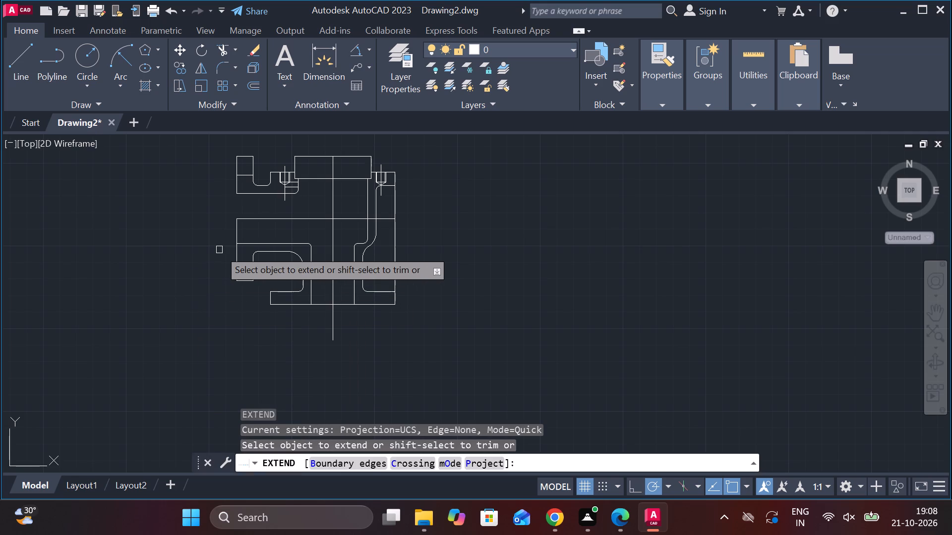
left_click(238, 235)
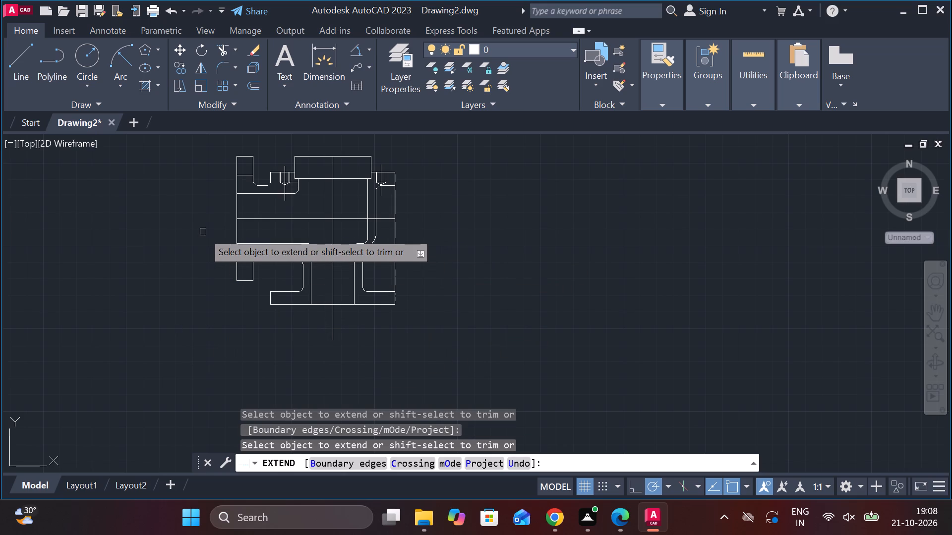
key("Escape")
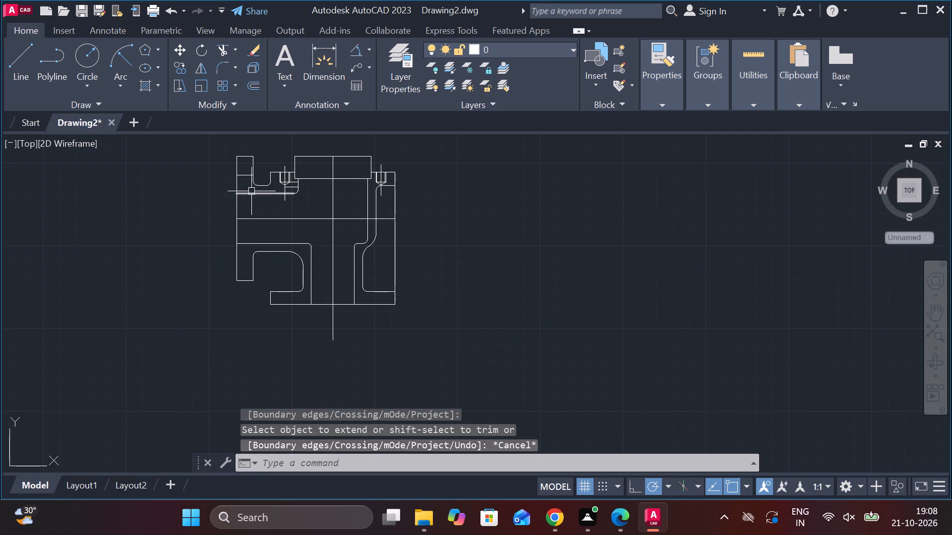
Mirror the short line across the upper left arm about the part's horizontal centreline, keeping the source line.
left_click(245, 177)
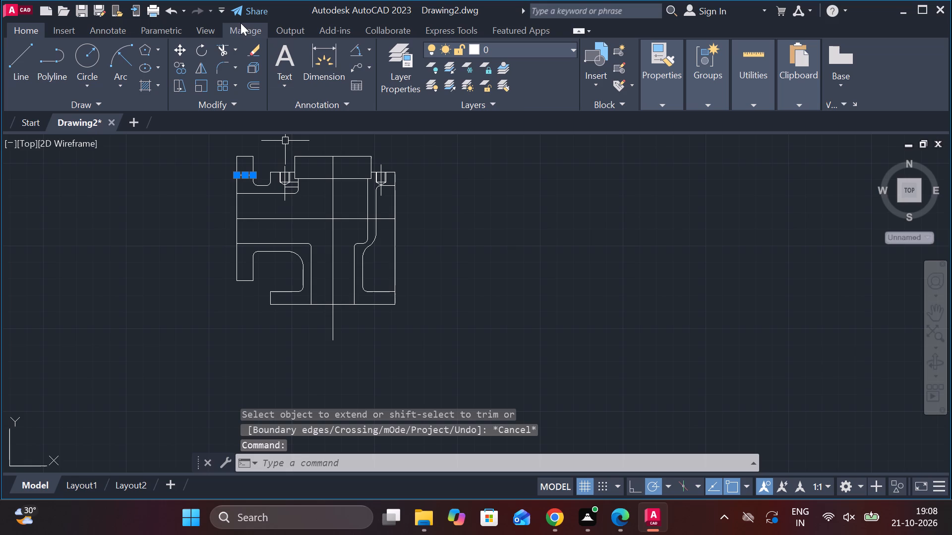
left_click(201, 64)
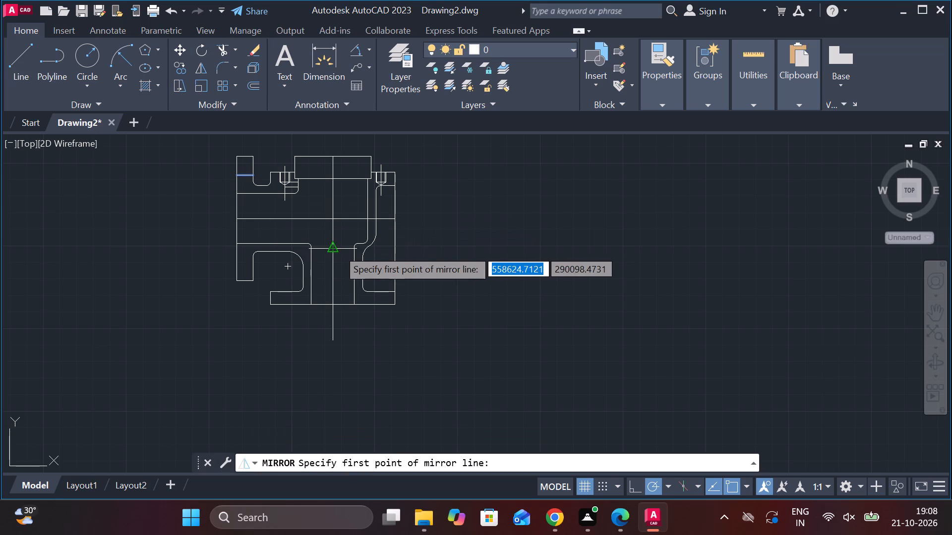
left_click(334, 218)
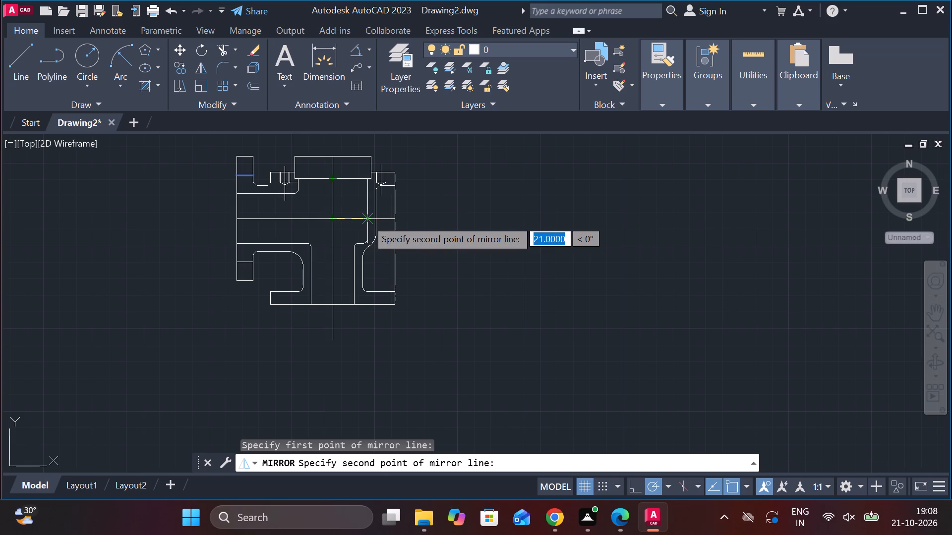
left_click_drag(366, 219, 367, 226)
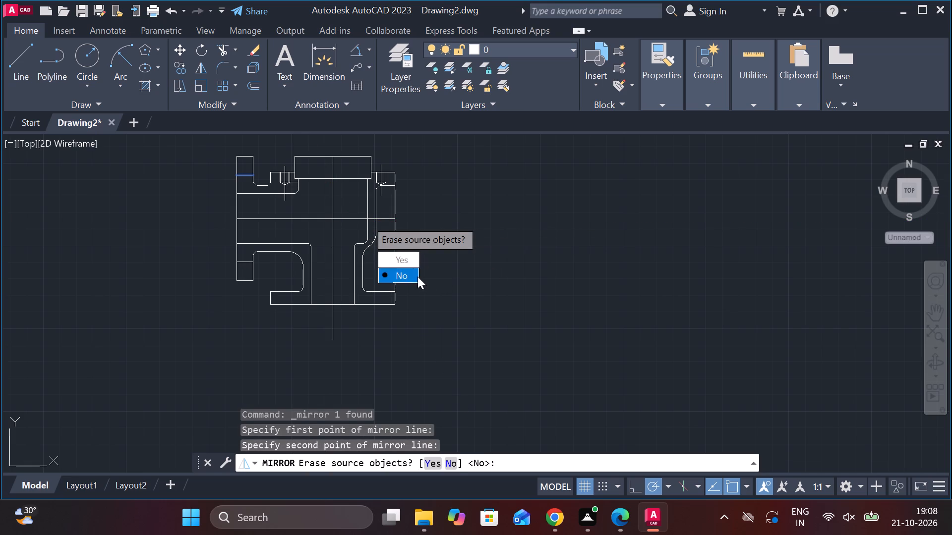
left_click_drag(417, 276, 367, 226)
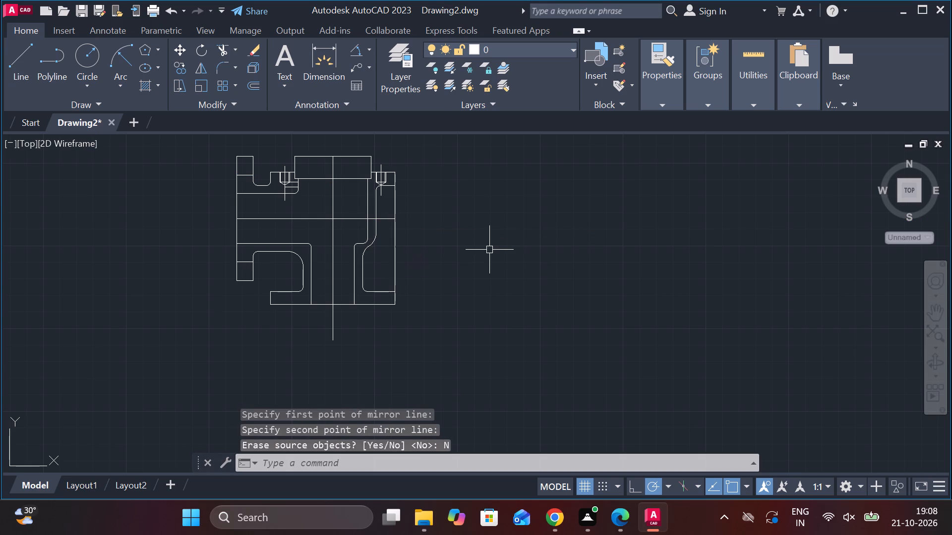
key("Escape")
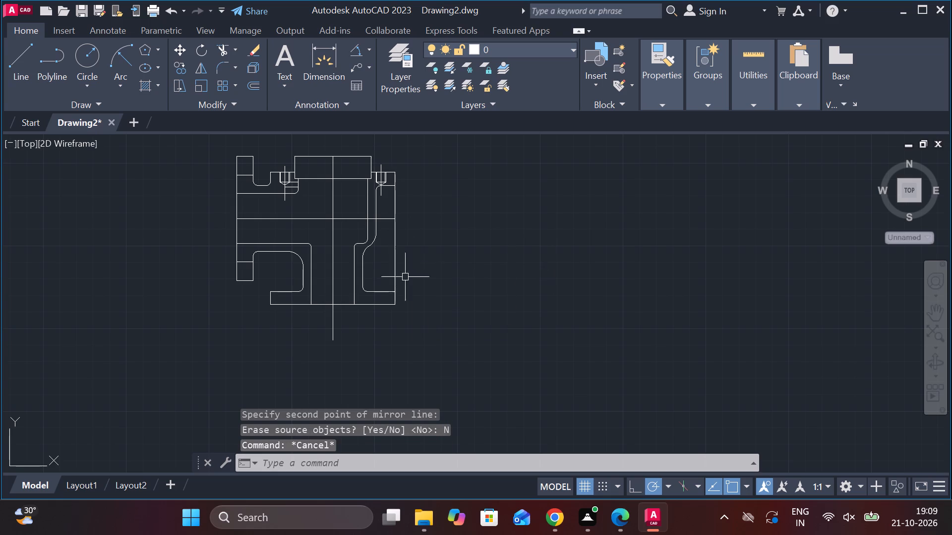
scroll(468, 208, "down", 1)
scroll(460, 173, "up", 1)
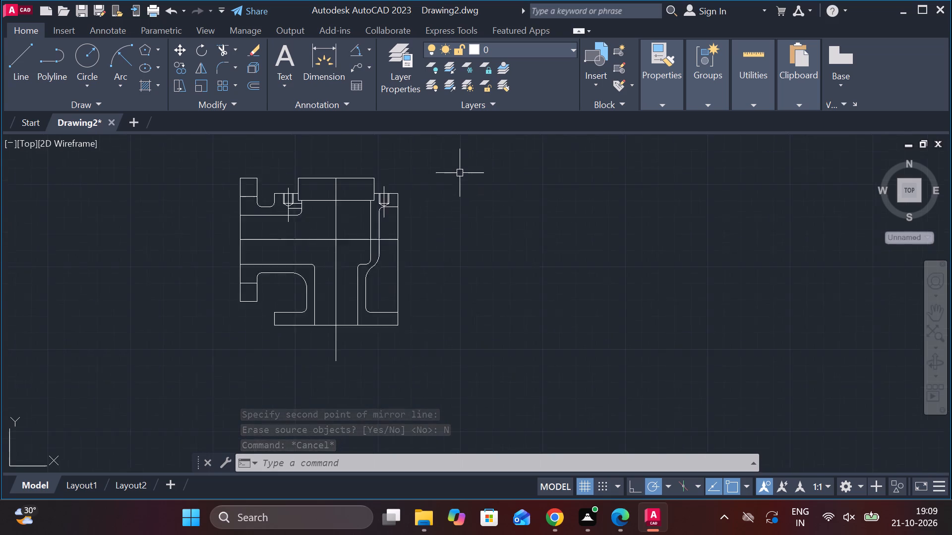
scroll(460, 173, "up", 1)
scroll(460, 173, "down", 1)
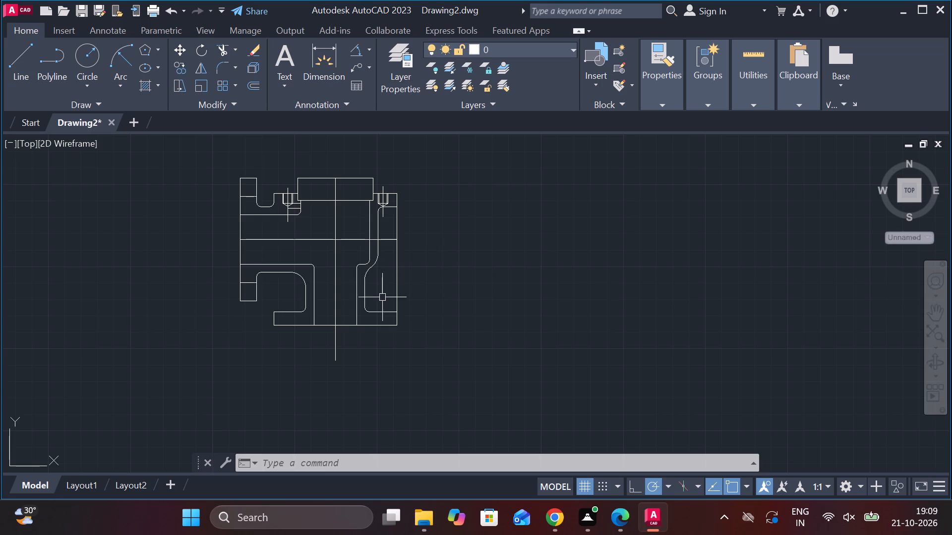
Draw a rectangle 75 units wide and 80 units high beside the section view, aligned with its shoulder top and base edges.
left_click(19, 62)
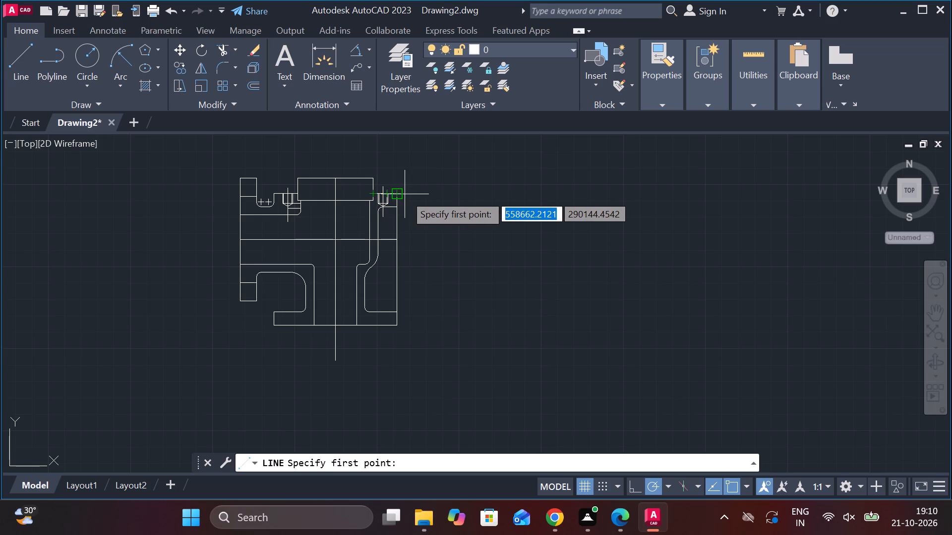
left_click(461, 195)
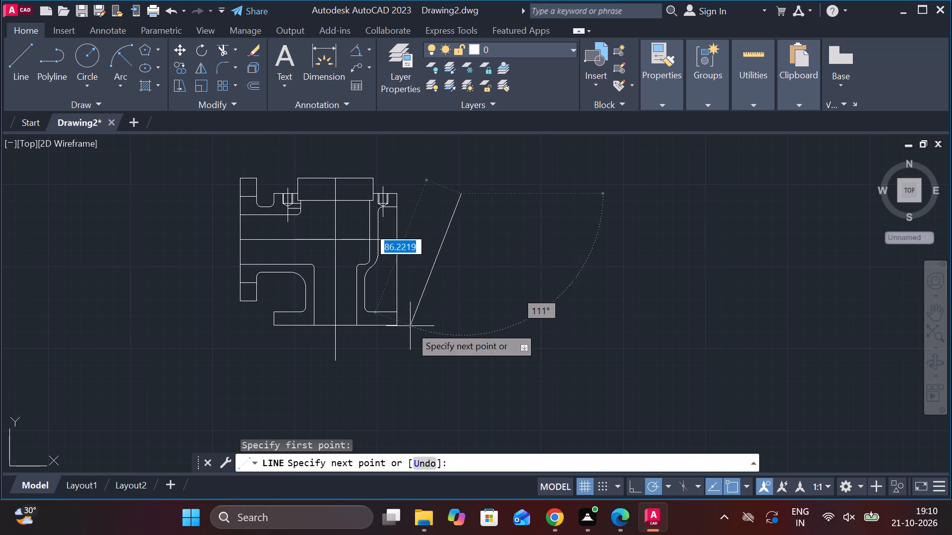
left_click(462, 326)
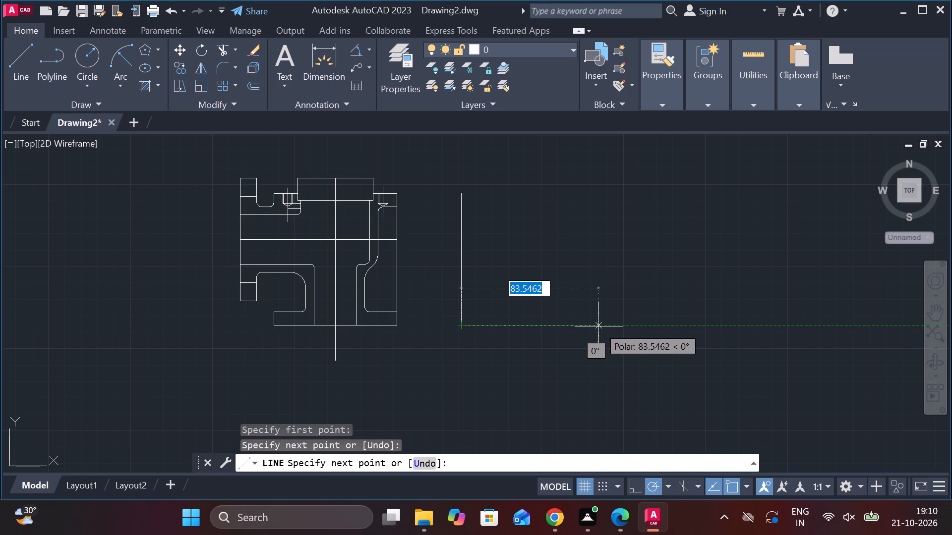
key("7")
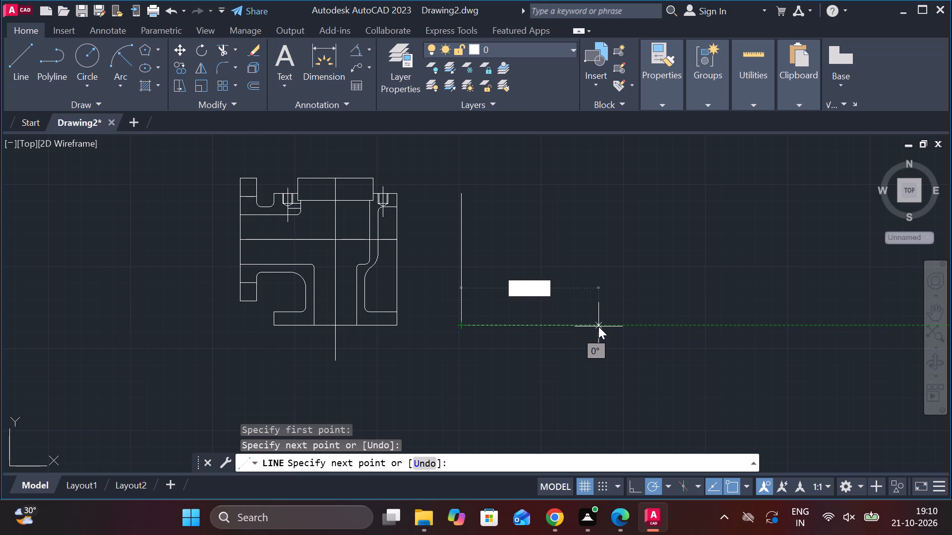
key("5")
key("Return")
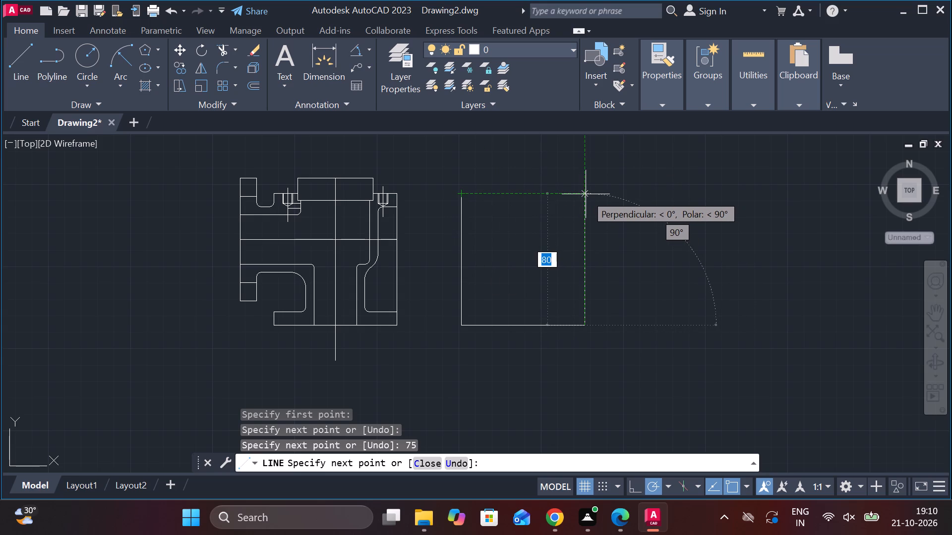
left_click(586, 194)
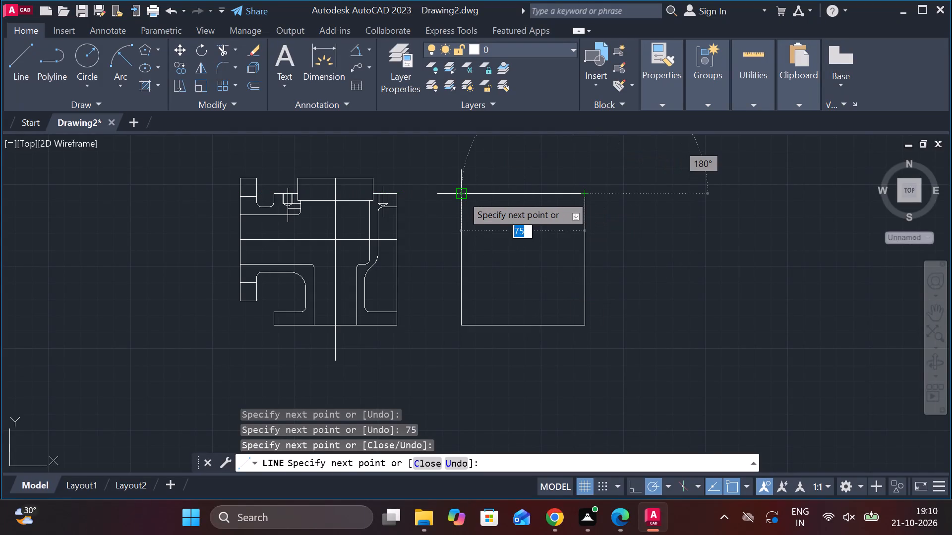
left_click(459, 195)
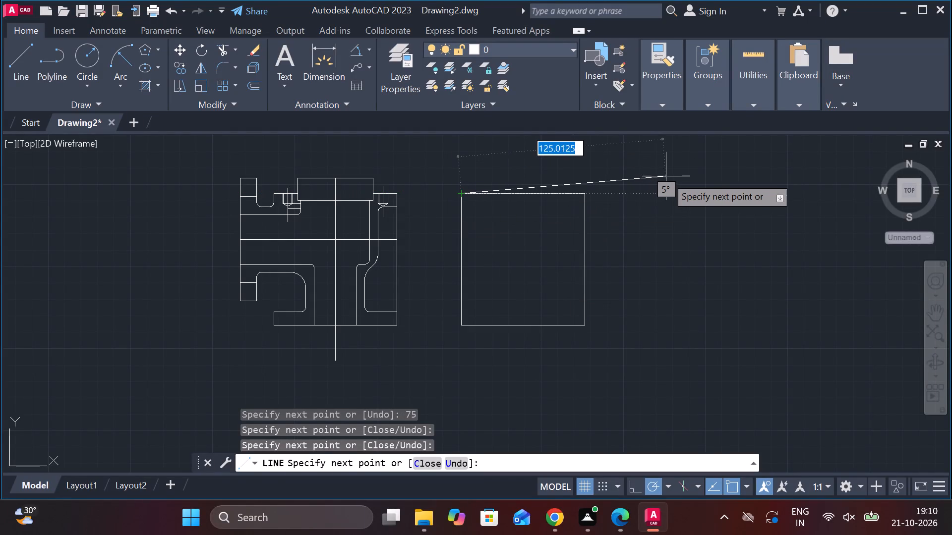
key("Escape")
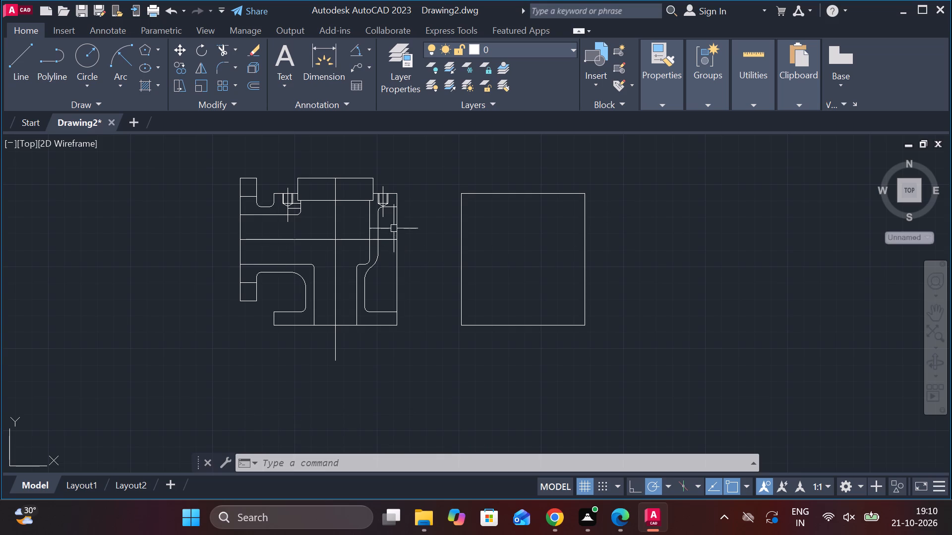
Draw a horizontal centreline across the new rectangle, level with the section view's horizontal centreline.
left_click(28, 62)
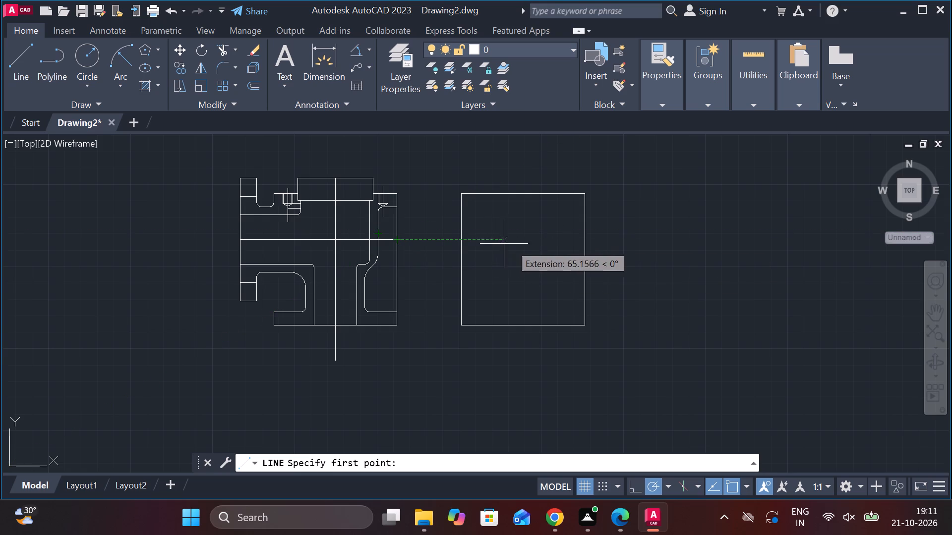
left_click(464, 240)
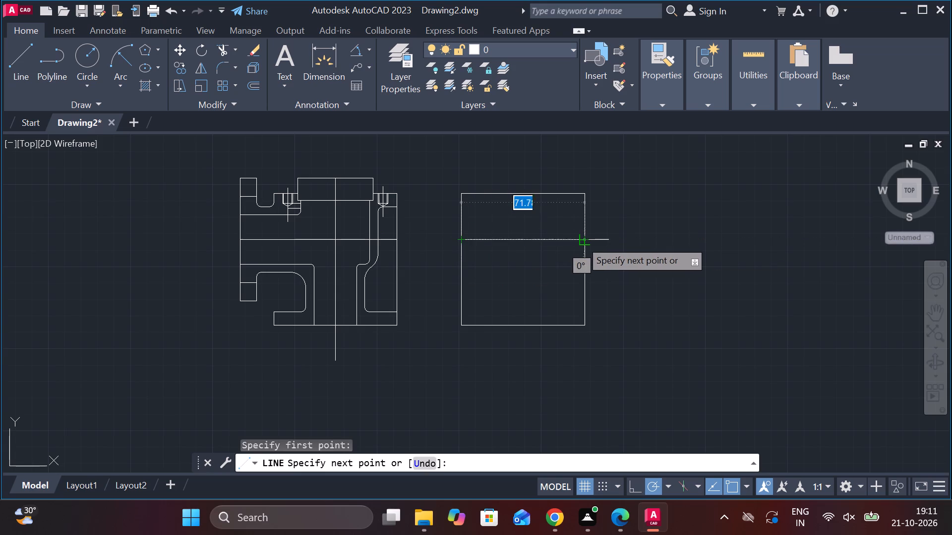
left_click(587, 240)
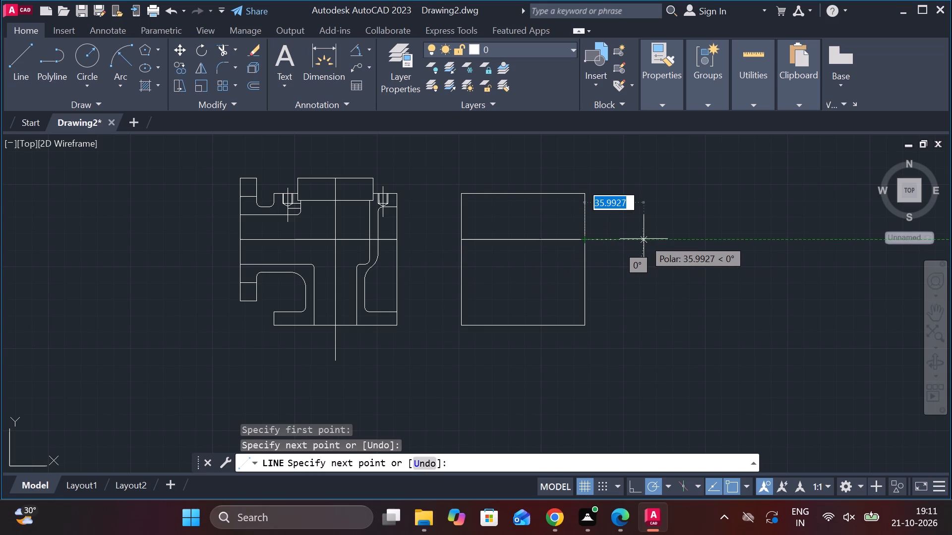
key("Escape")
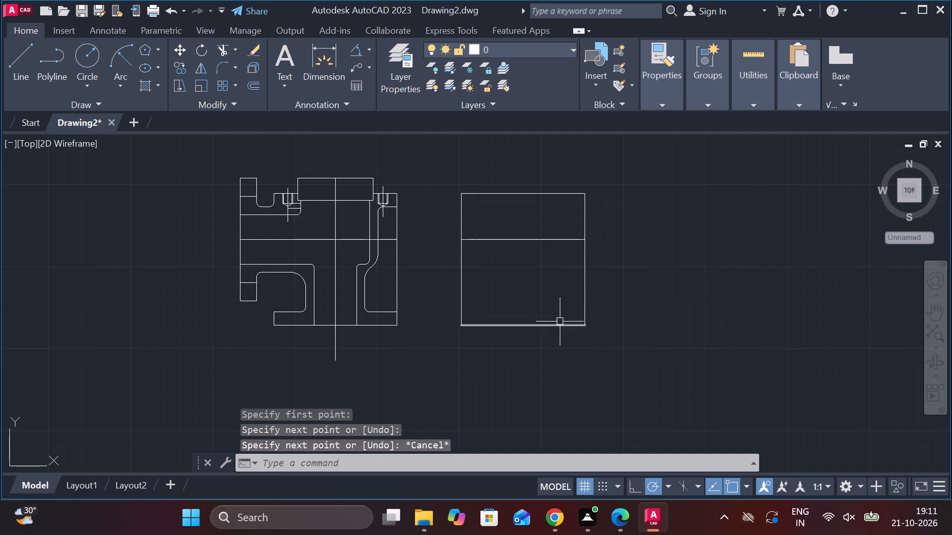
Draw a vertical centreline through the rectangle from the midpoint of its bottom edge to its top edge.
left_click(25, 58)
left_click(525, 324)
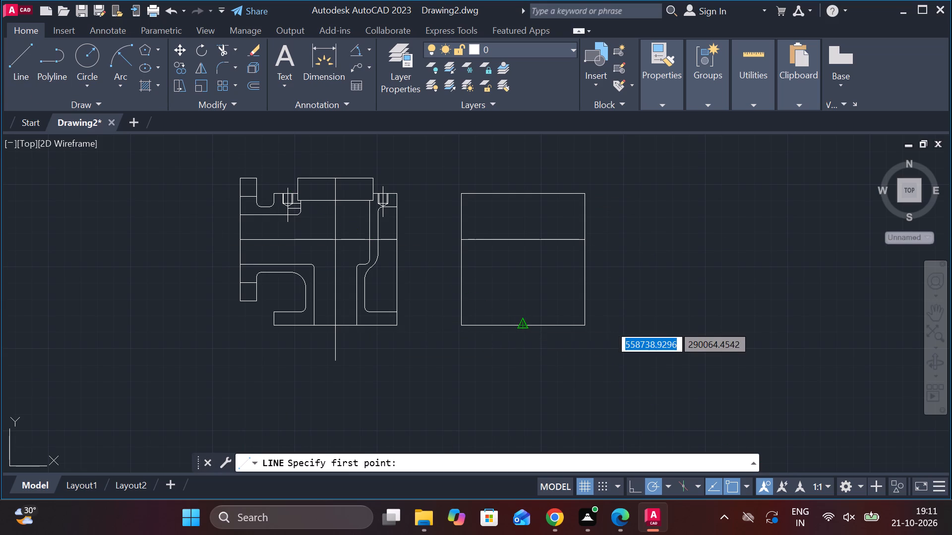
left_click(519, 194)
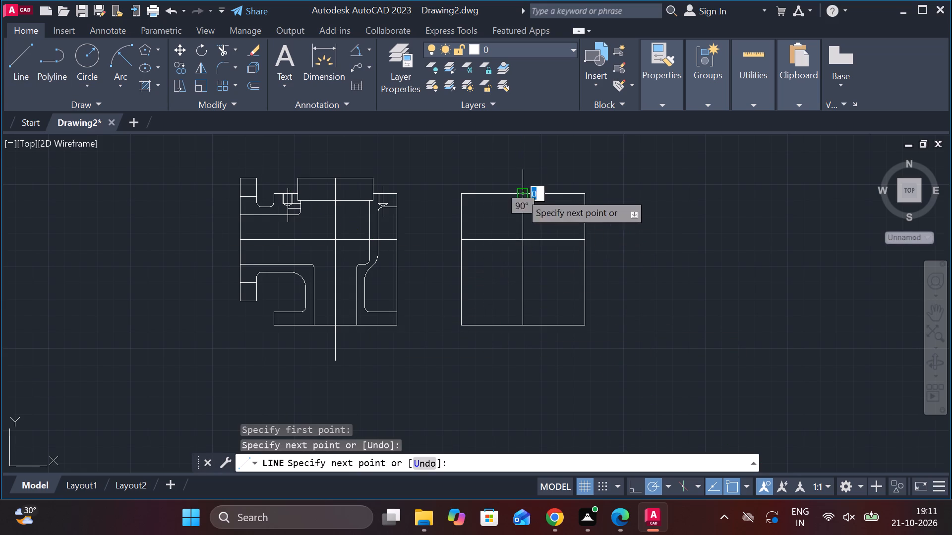
key("Escape")
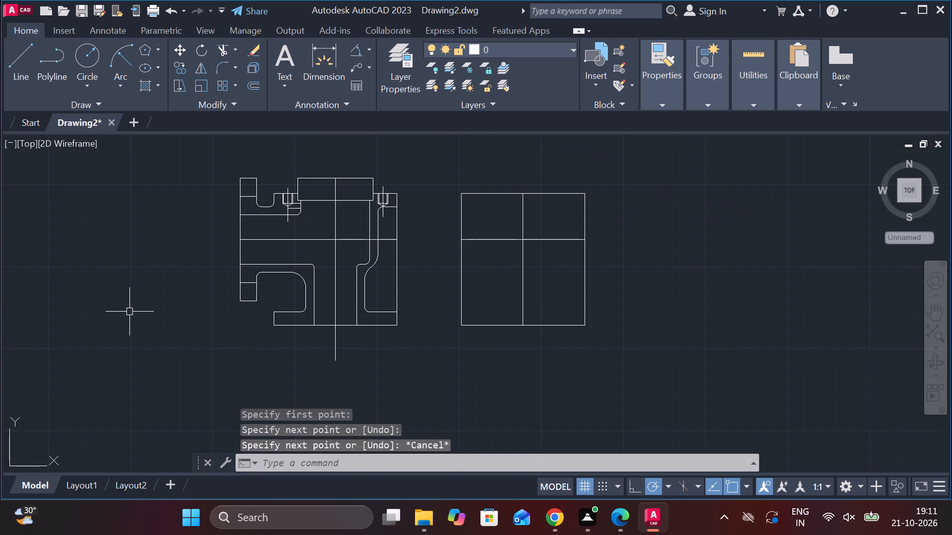
Draw a circle of diameter 30 centred where the rectangle's two centrelines cross.
left_click(86, 84)
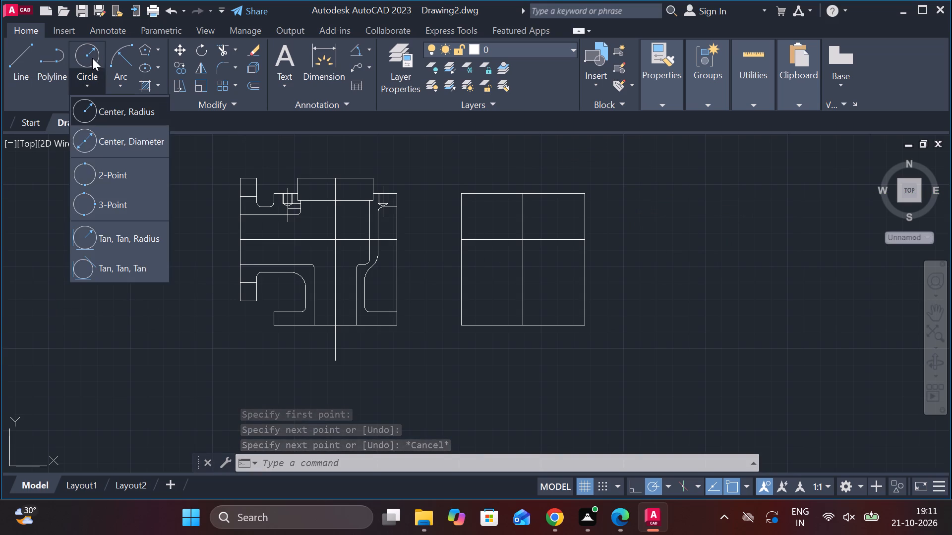
left_click(122, 139)
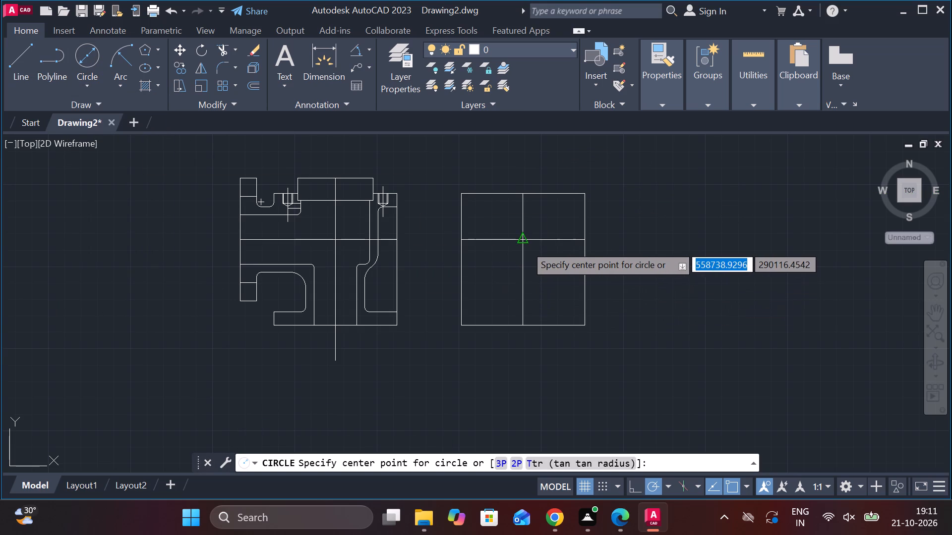
left_click(523, 240)
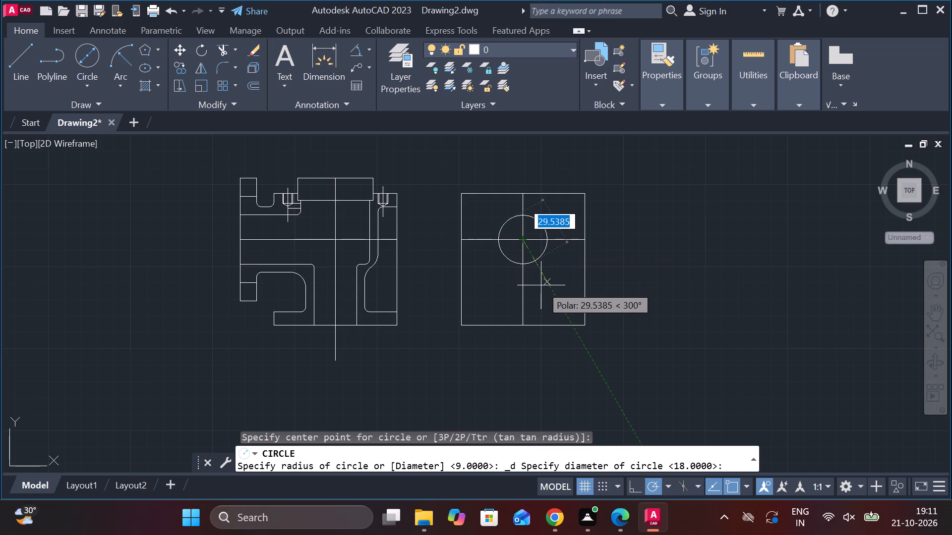
key("3")
key("0")
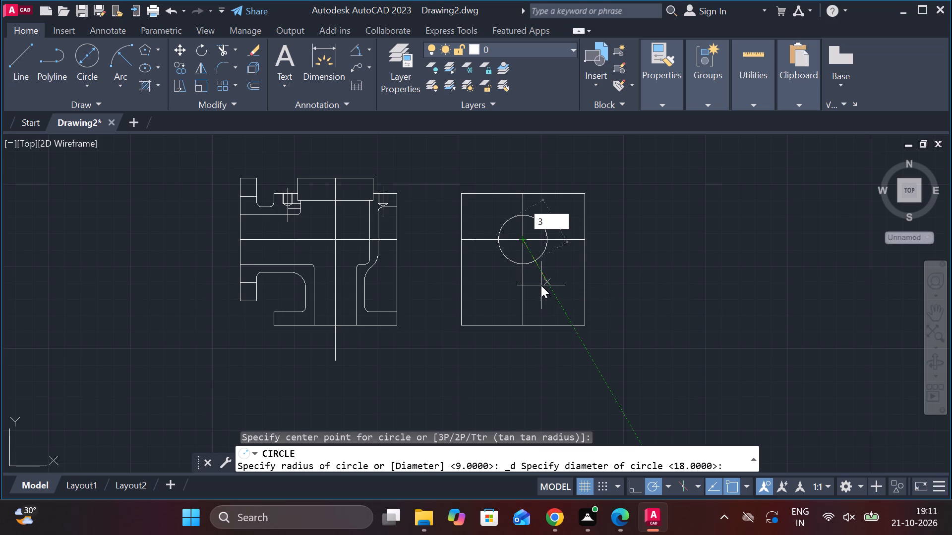
key("Return")
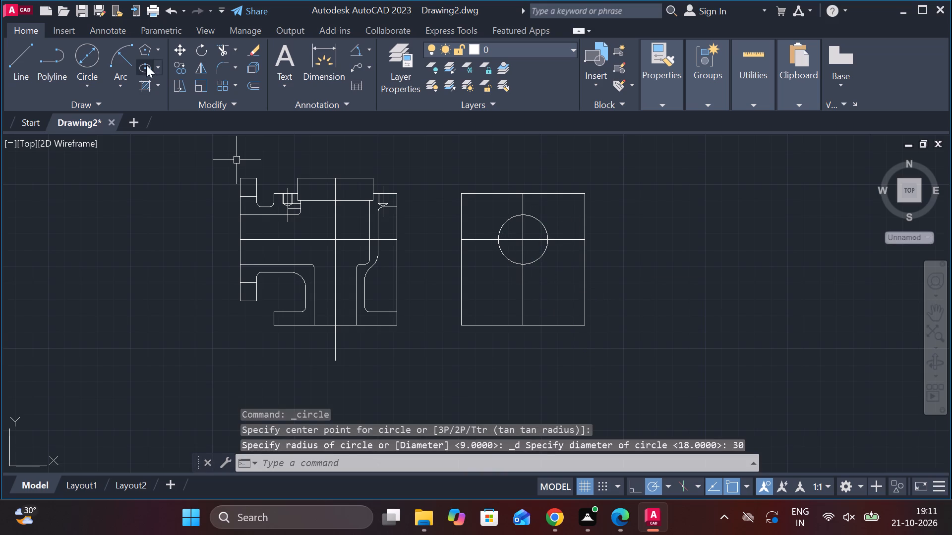
Draw a concentric circle of diameter 40 around the 30-diameter circle.
left_click(96, 61)
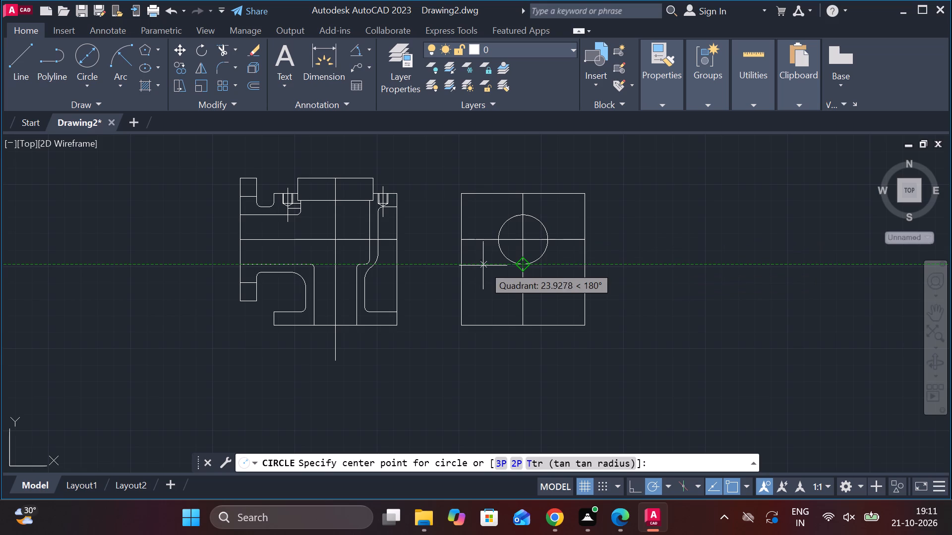
left_click(519, 237)
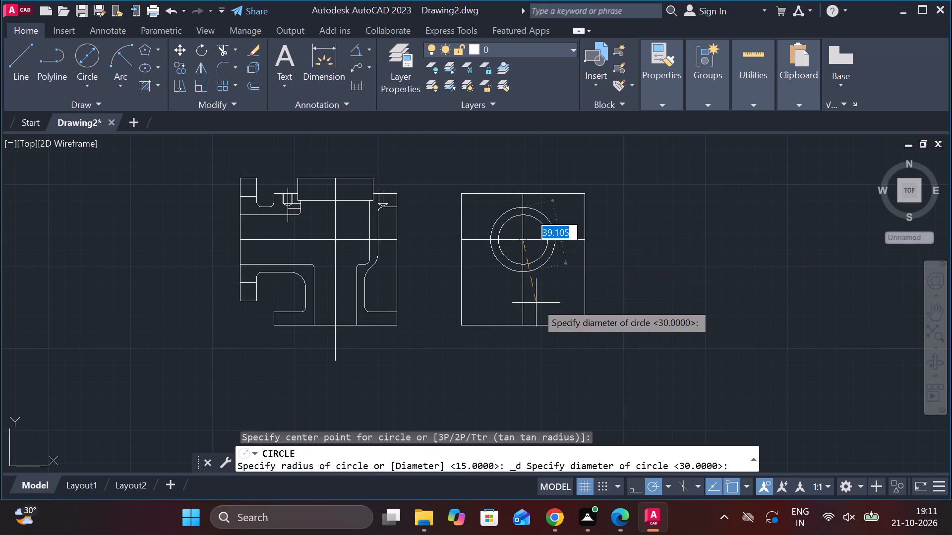
type("40")
key("Return")
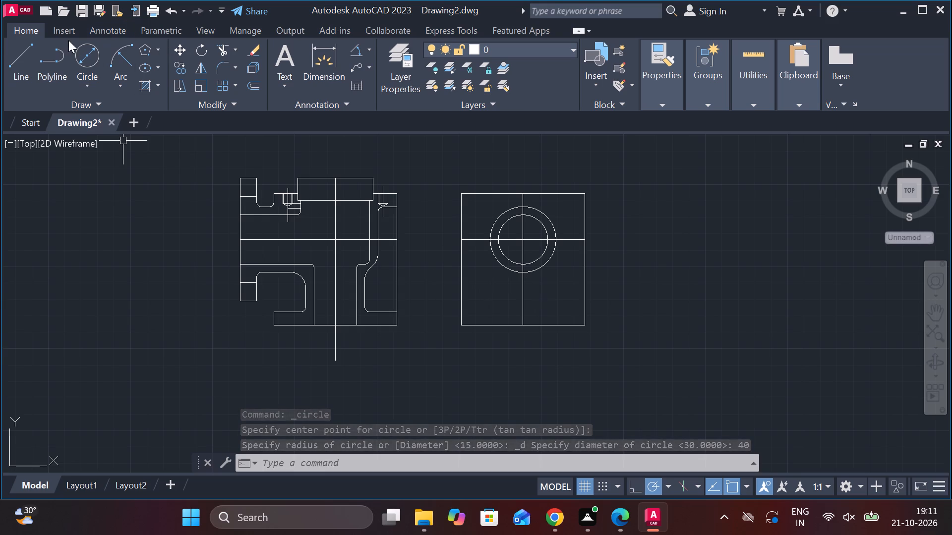
Draw a concentric circle of diameter 75 centred at the crossing of the rectangle's centrelines.
left_click(79, 52)
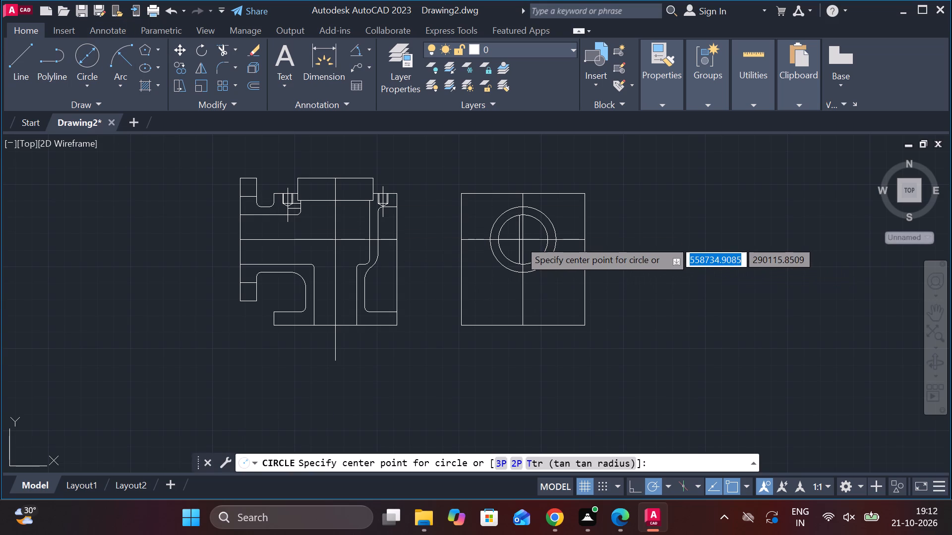
left_click(523, 240)
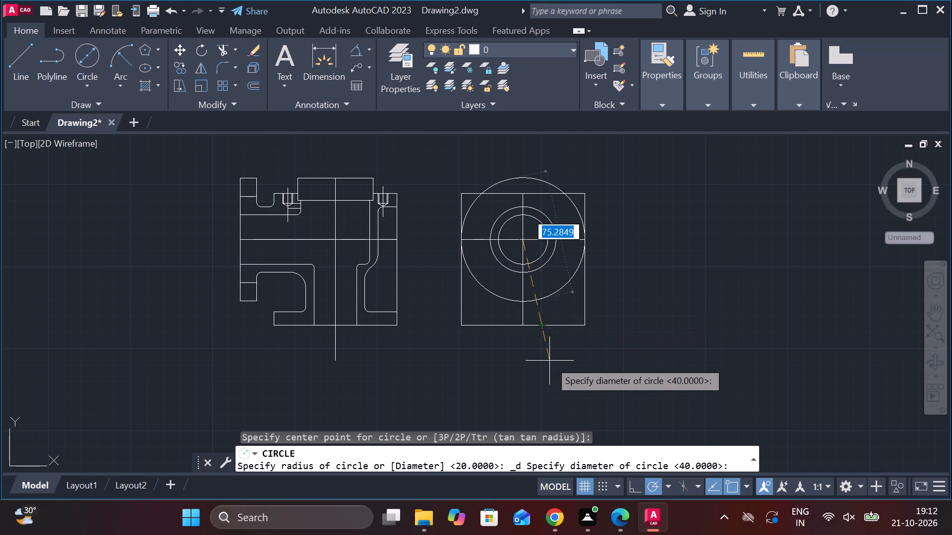
type("75")
key("Return")
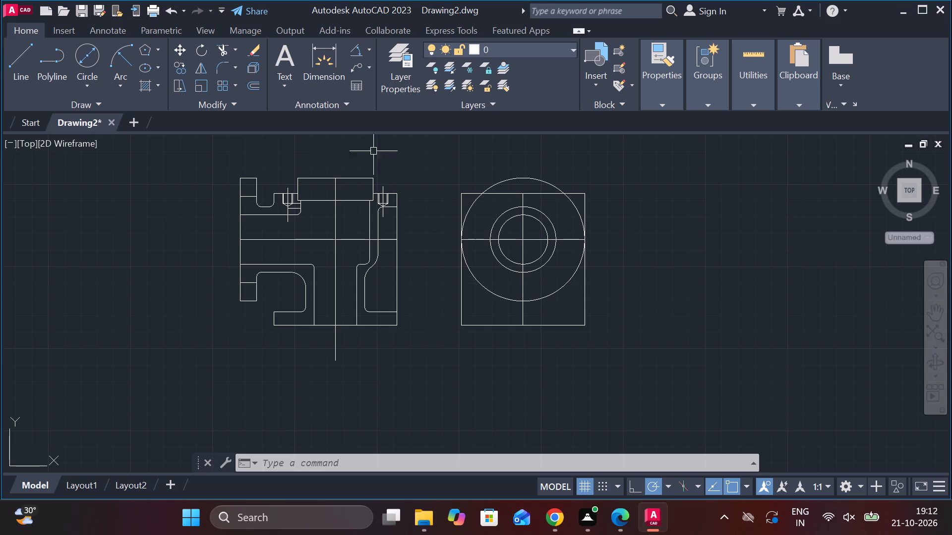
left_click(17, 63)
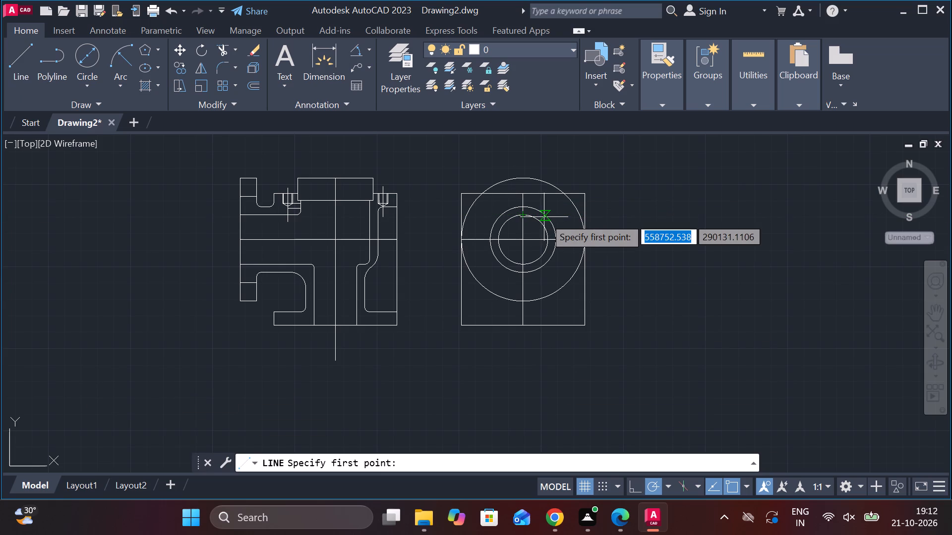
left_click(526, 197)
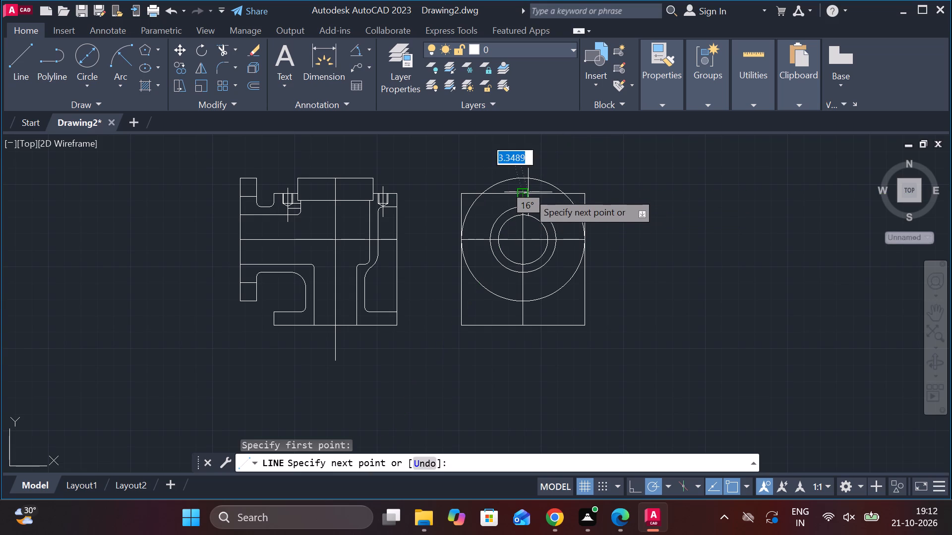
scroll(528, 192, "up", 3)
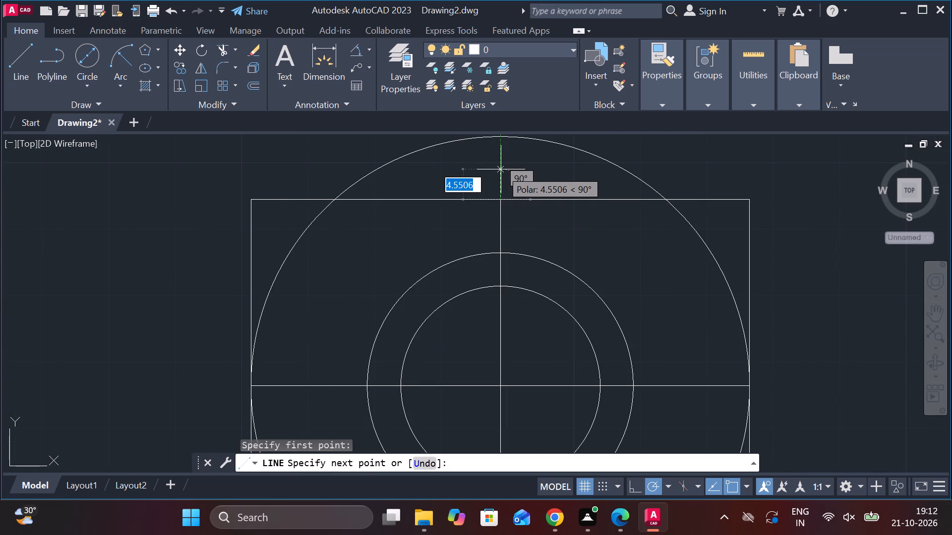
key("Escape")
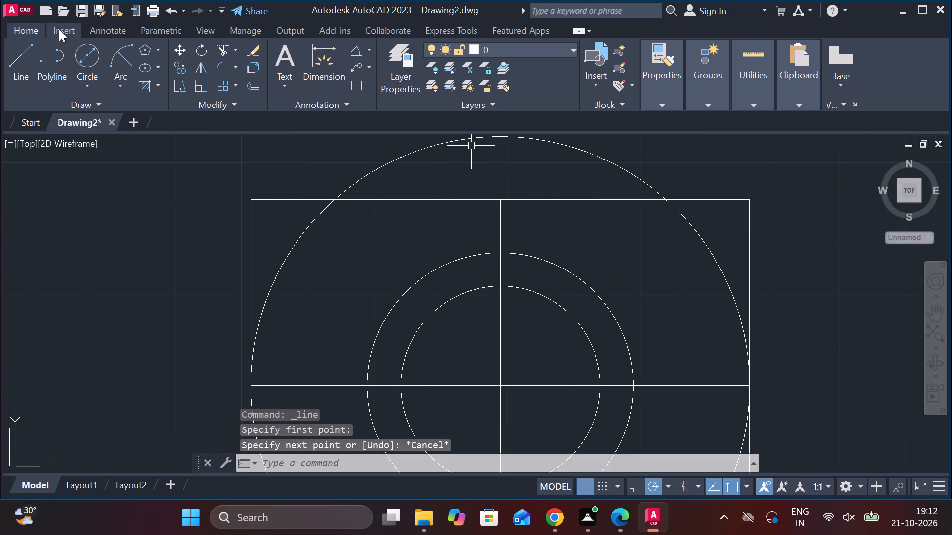
Draw a line from the vertical centreline 4 below the rectangle's top edge, 23 to the right, and up to the top edge.
left_click(30, 62)
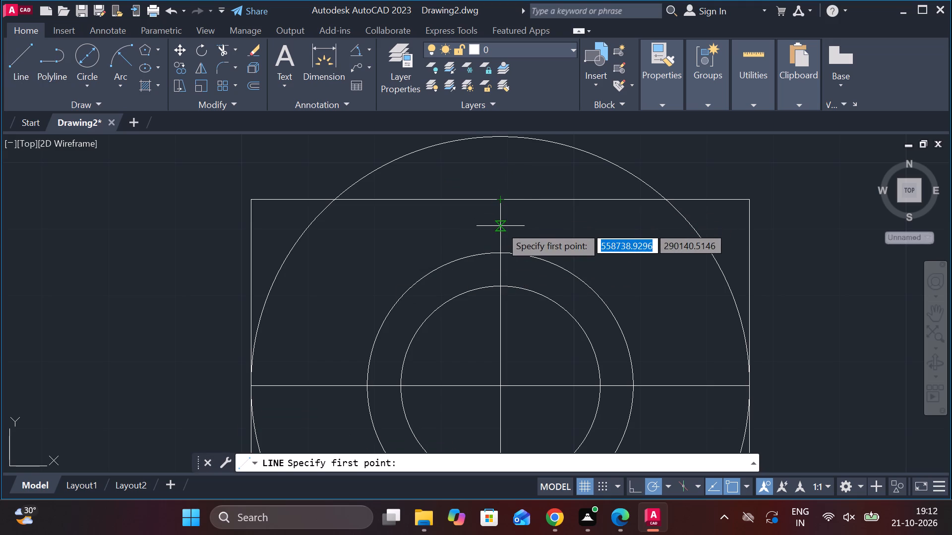
key("4")
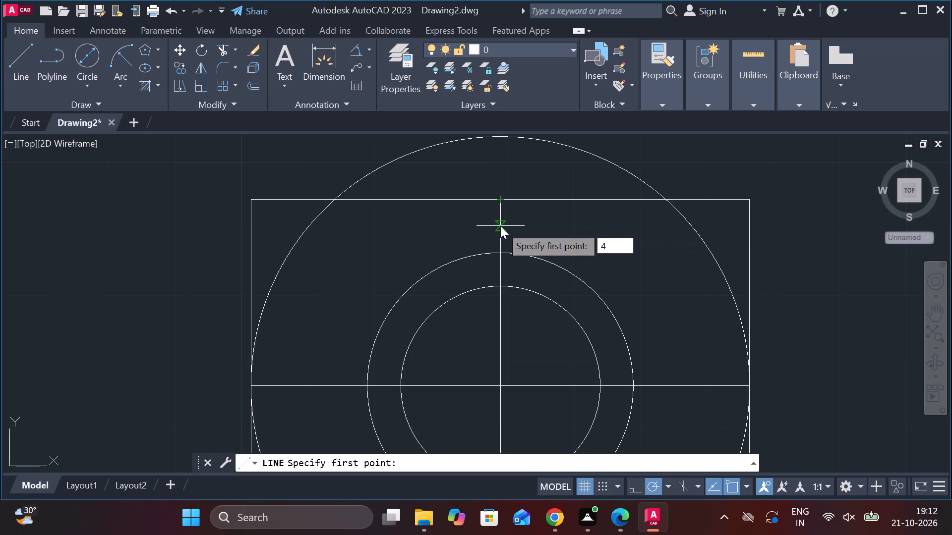
key("Return")
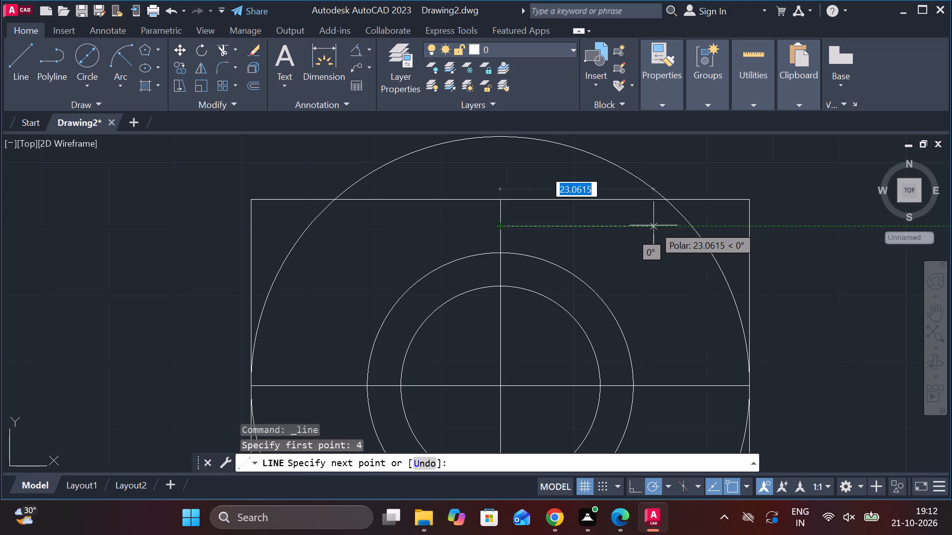
type("23")
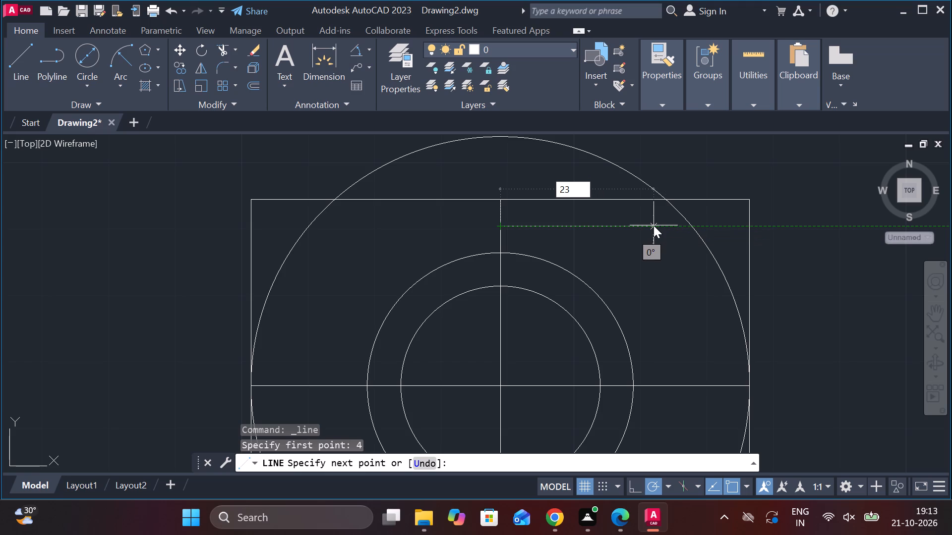
key("Return")
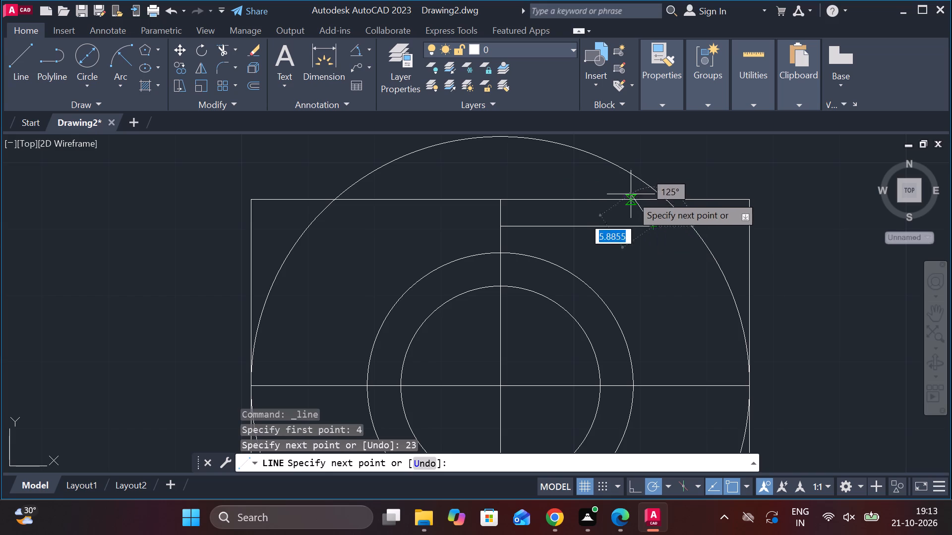
left_click(654, 204)
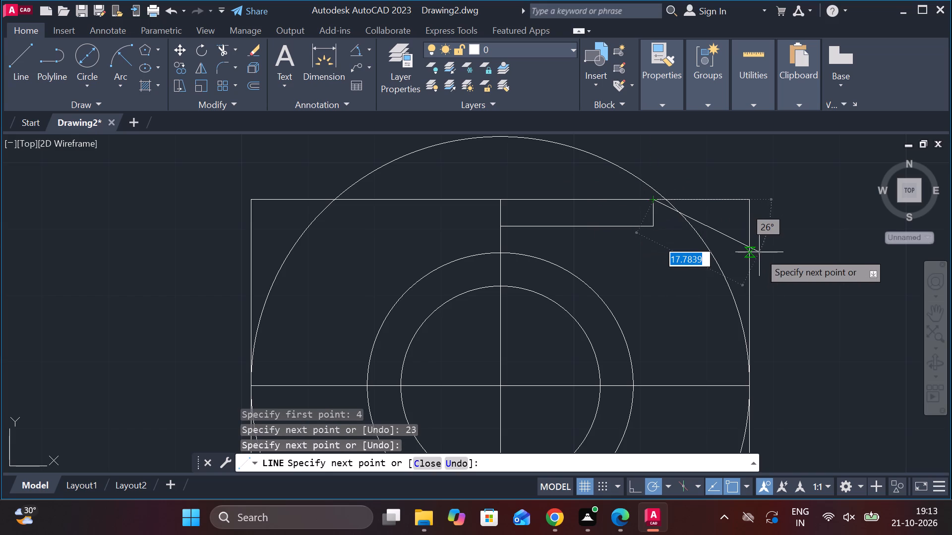
key("Escape")
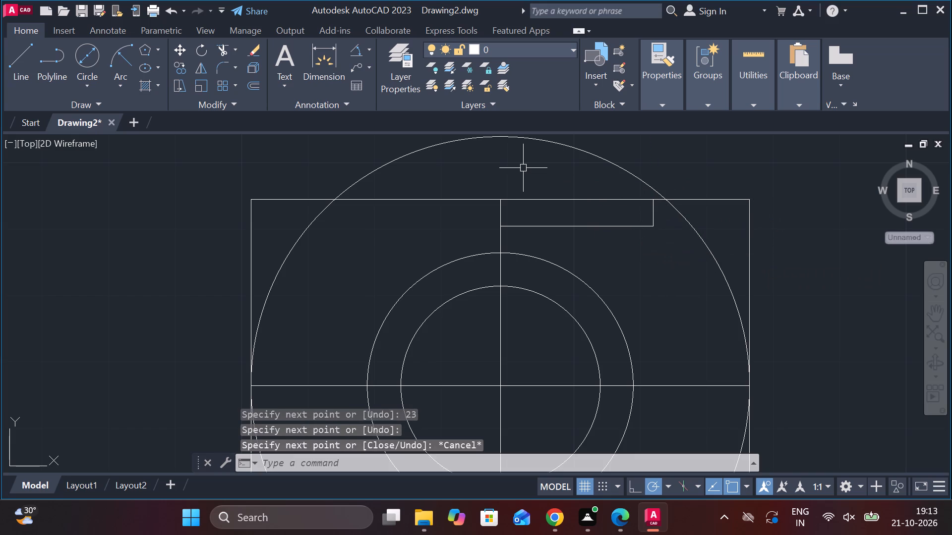
Draw the recess's other half from the same centreline point, 23 to the left and up to the top edge.
left_click(23, 62)
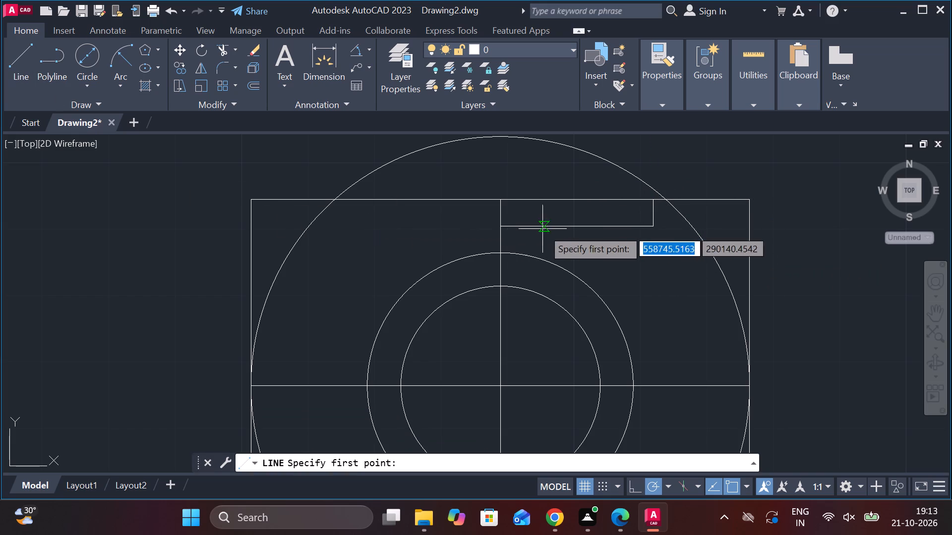
left_click(499, 227)
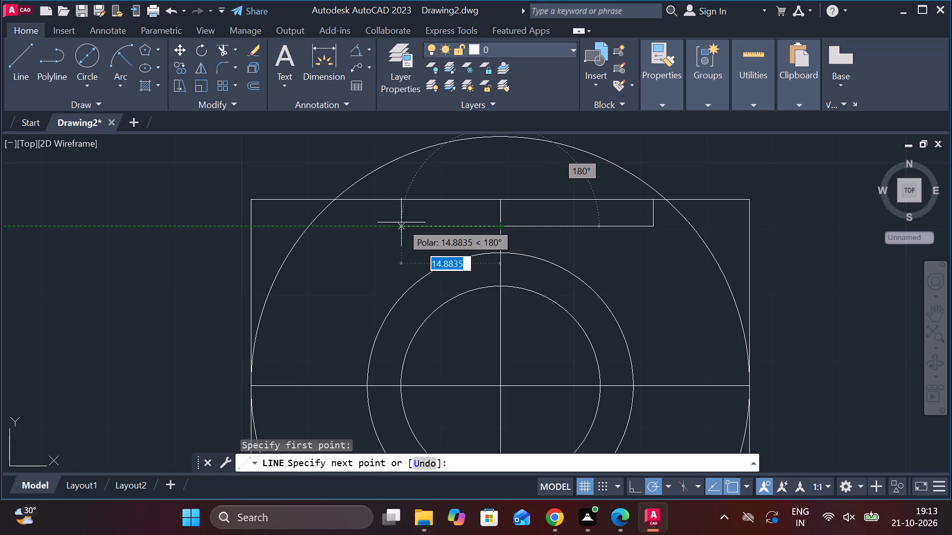
type("23")
key("Return")
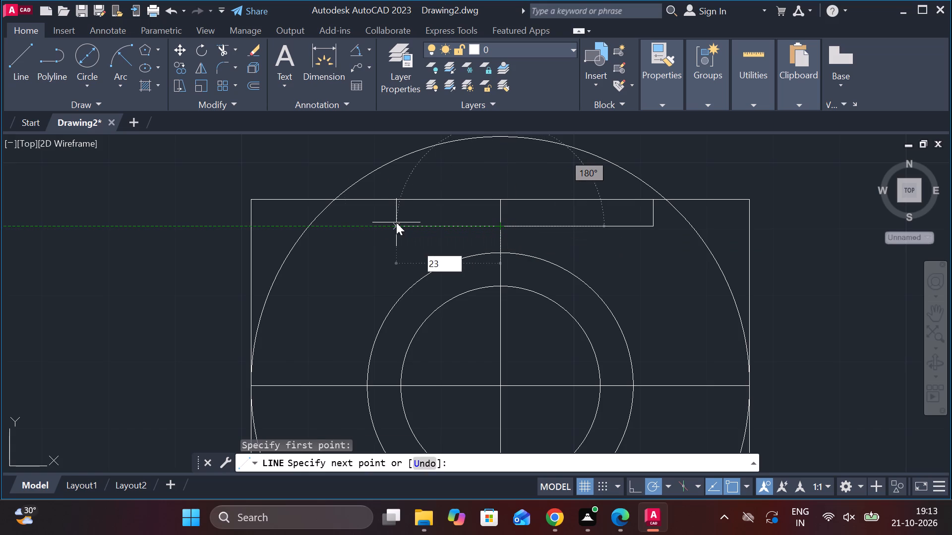
left_click(347, 195)
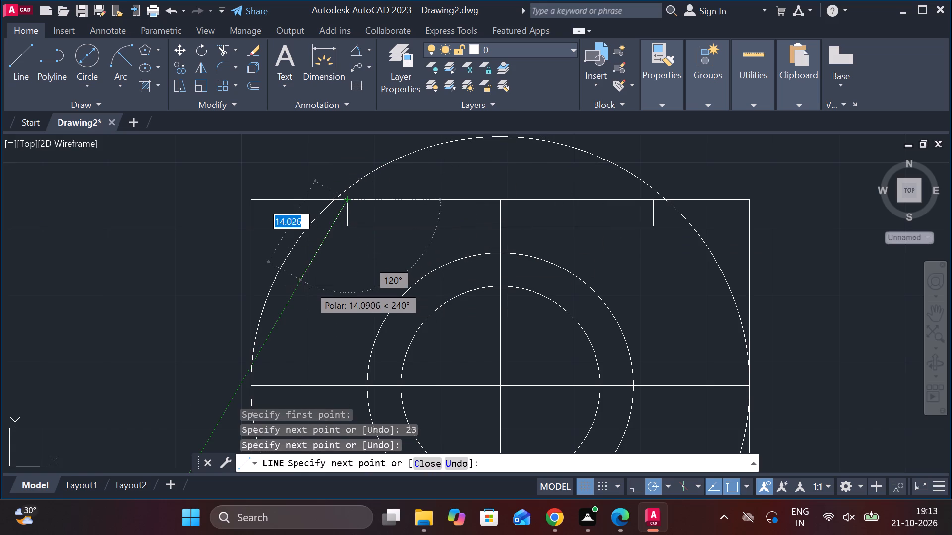
key("Escape")
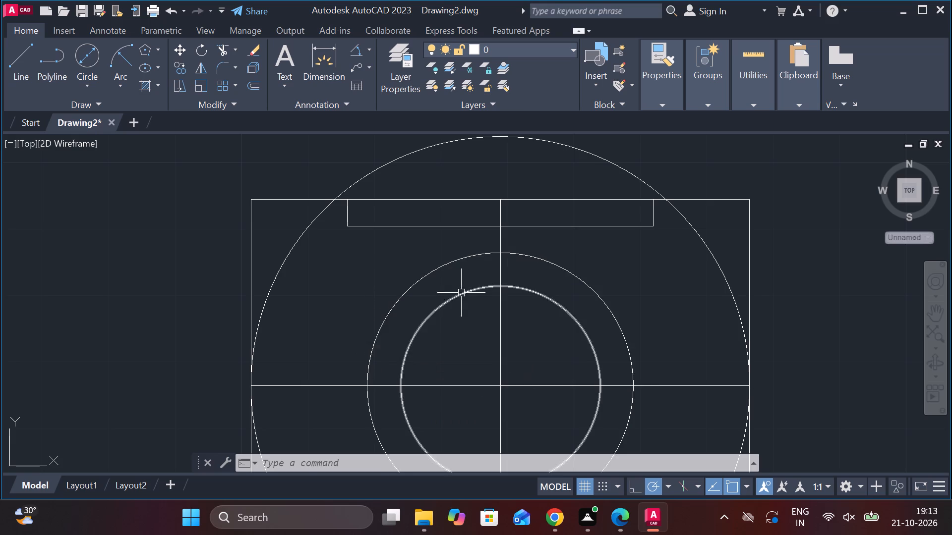
Copy the second view's vertical centreline 26 to the left and 26 to the right.
scroll(464, 298, "down", 4)
scroll(476, 383, "up", 2)
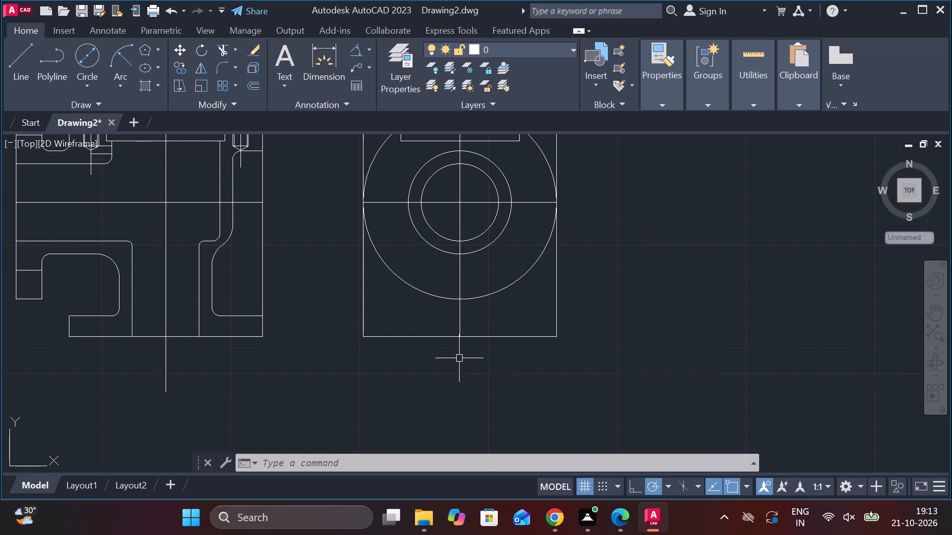
left_click(461, 320)
left_click(184, 68)
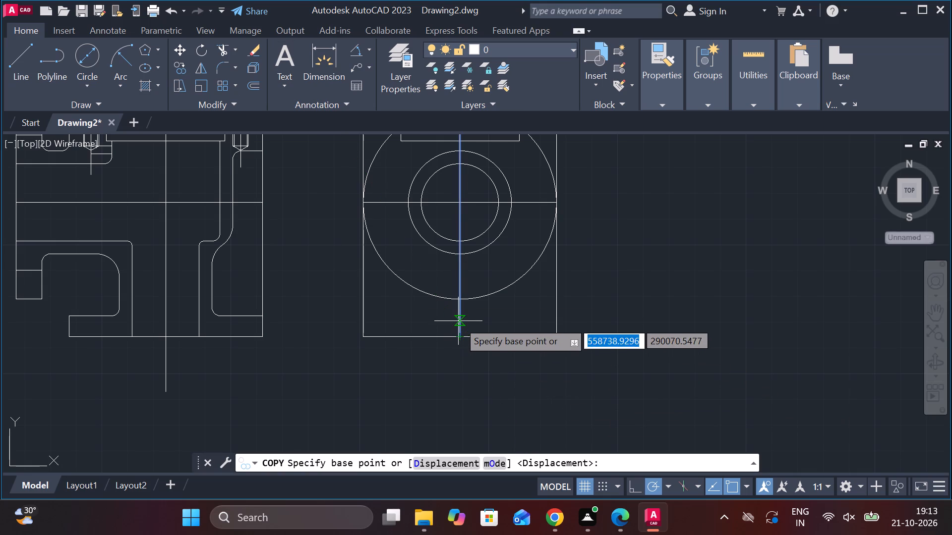
left_click(460, 319)
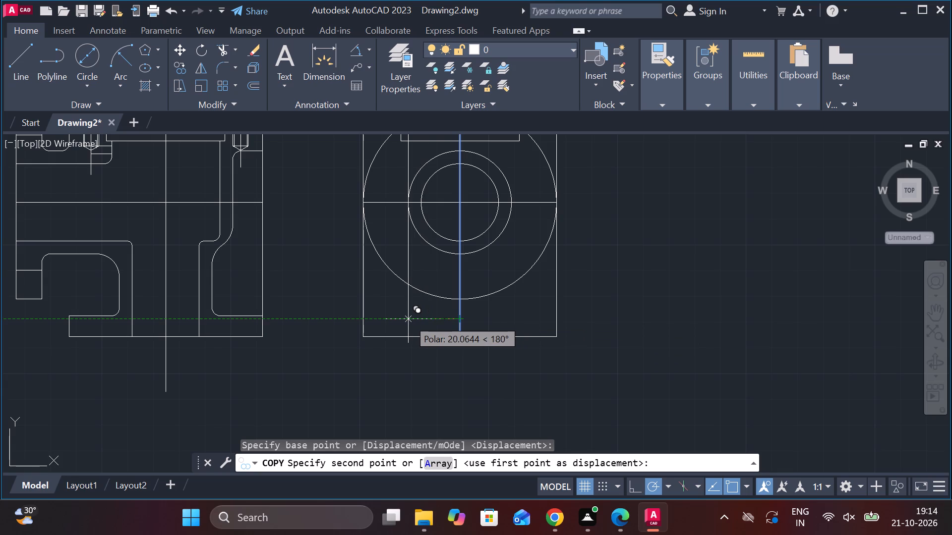
type("26")
key("Return")
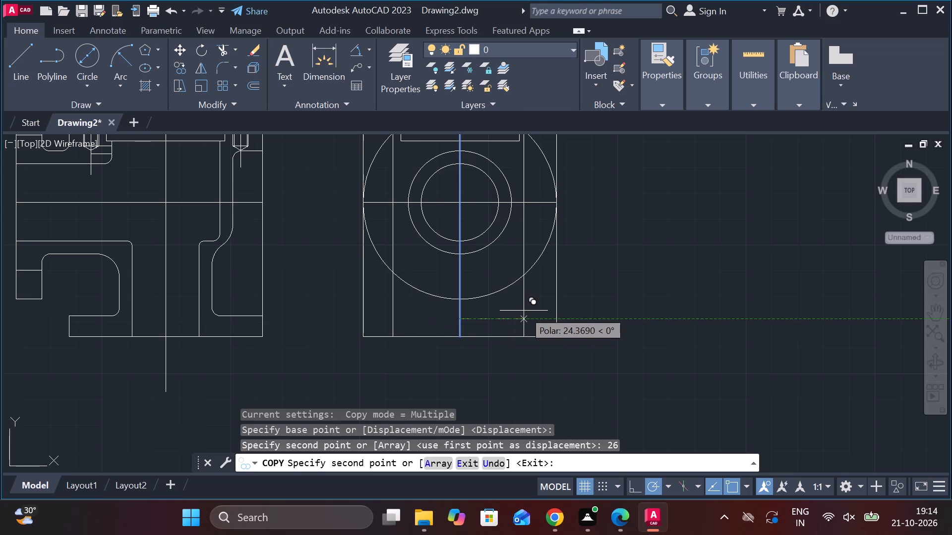
key("2")
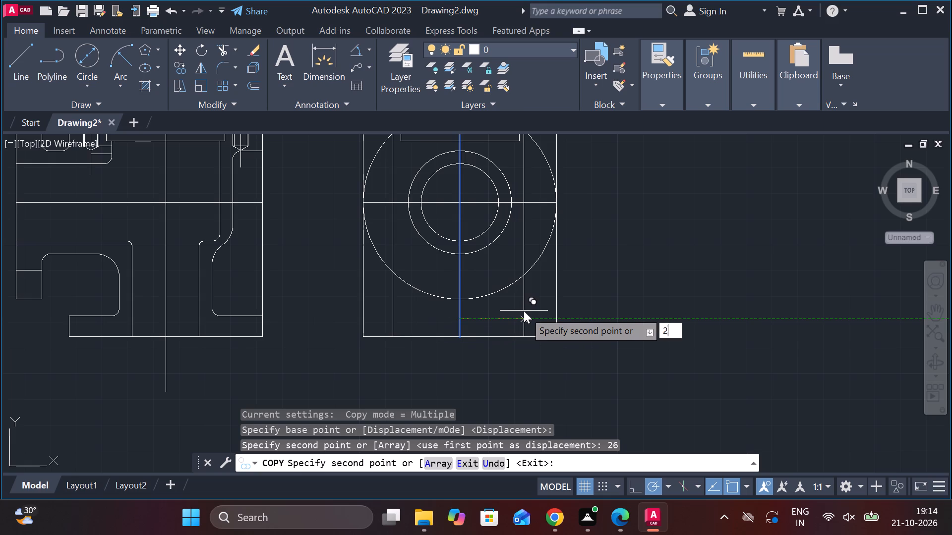
key("6")
key("Return")
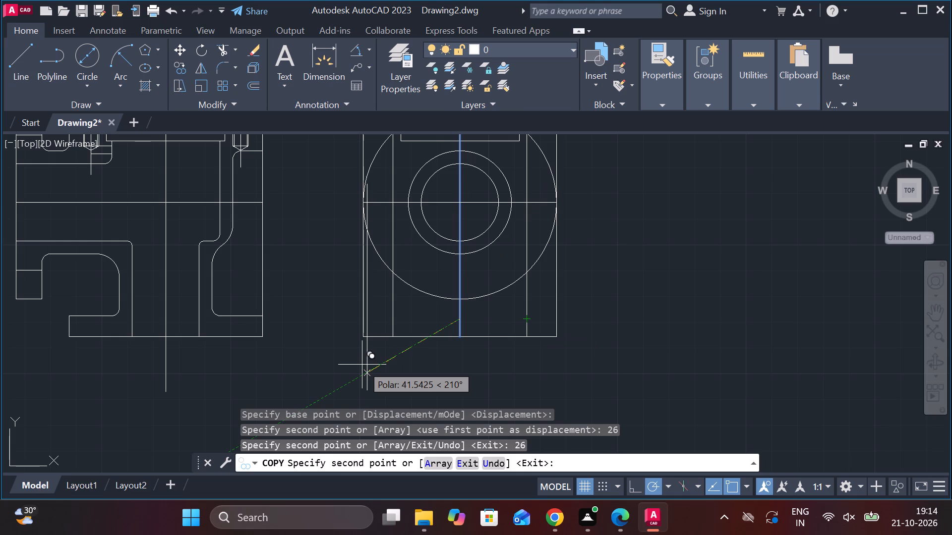
key("Escape")
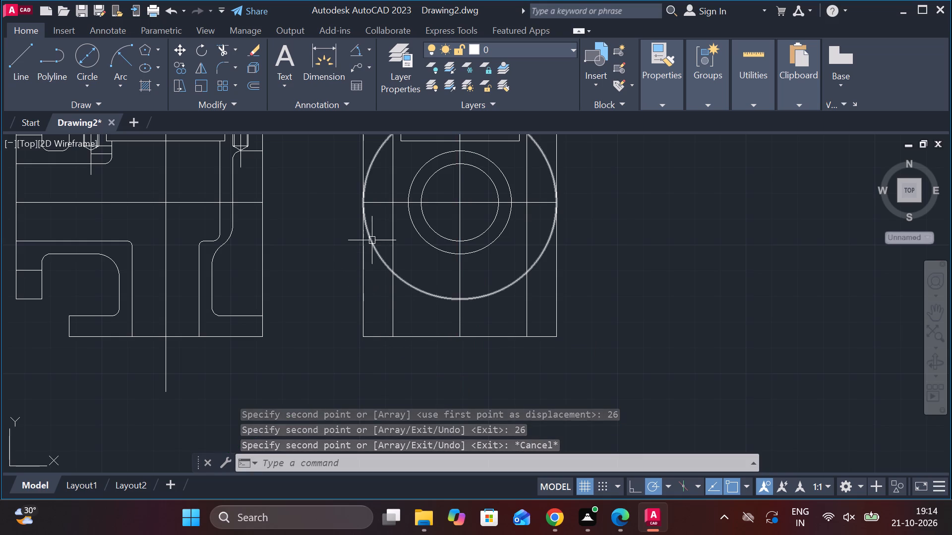
Trim the lower ends of the two copied vertical lines below the 75-diameter circle.
scroll(621, 194, "down", 2)
scroll(619, 145, "up", 2)
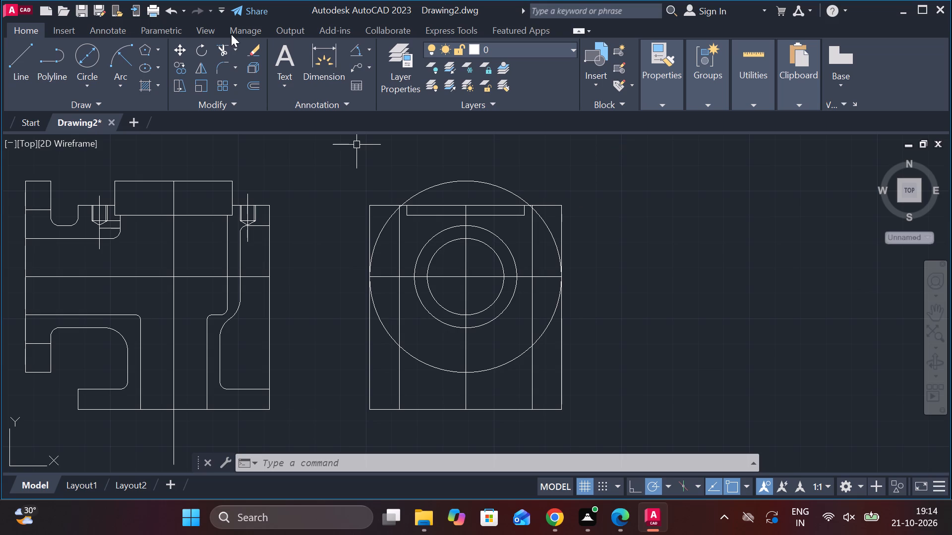
left_click(222, 48)
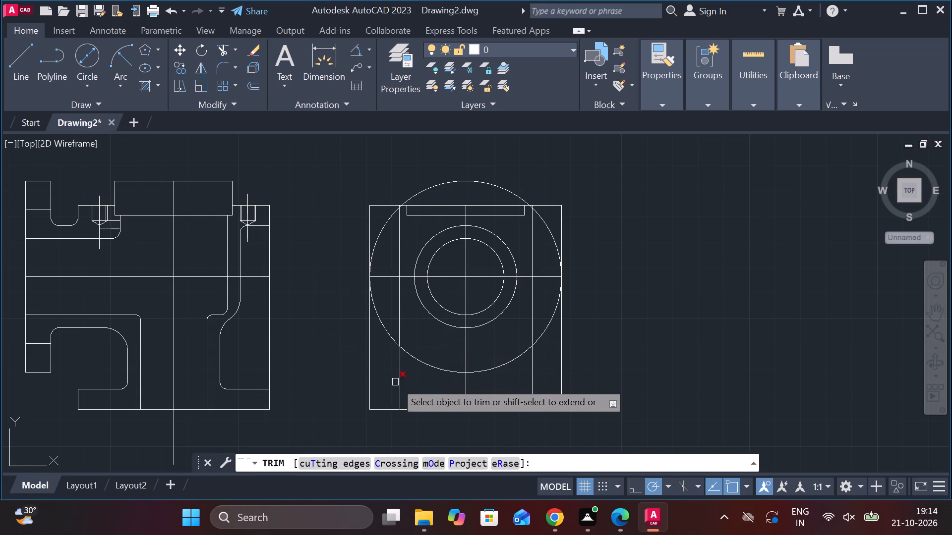
left_click(395, 382)
left_click(533, 388)
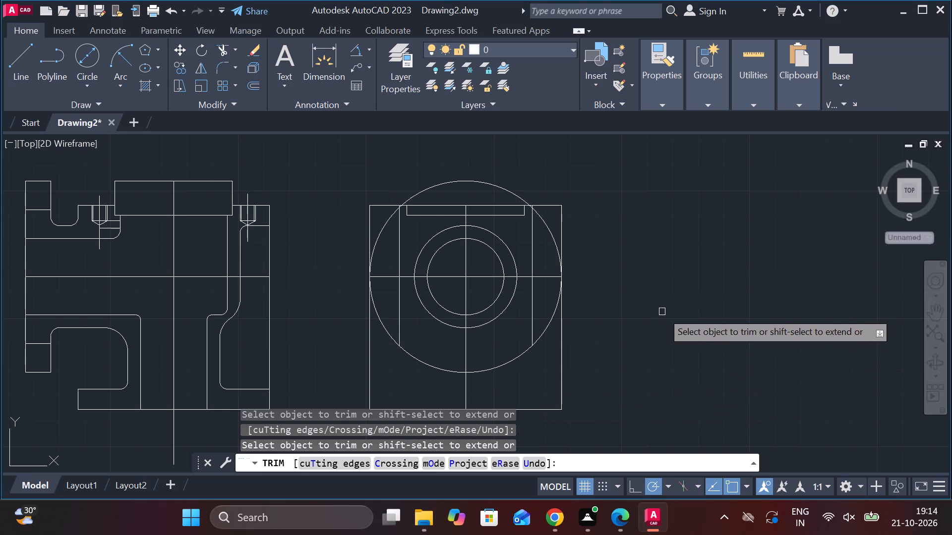
key("Escape")
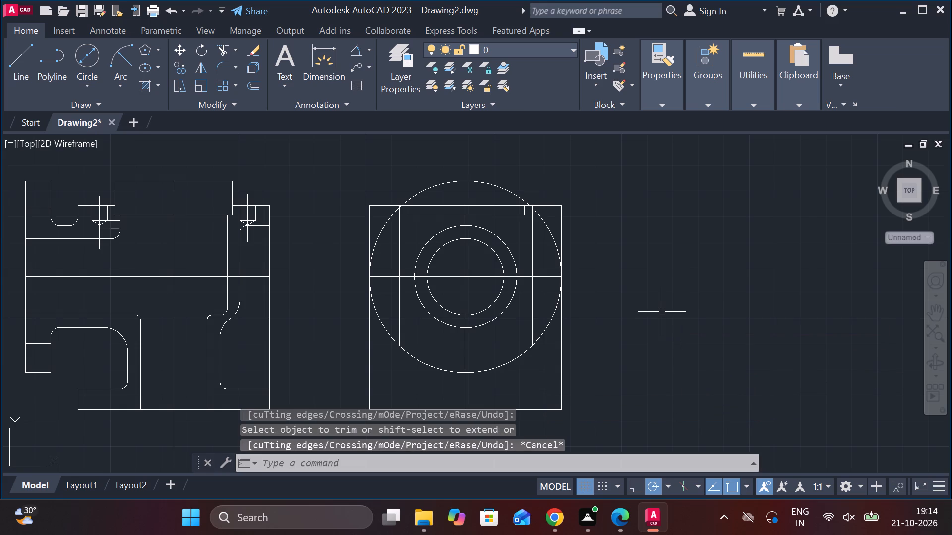
Copy the rectangle's top edge 8 downward.
left_click(556, 208)
left_click(183, 68)
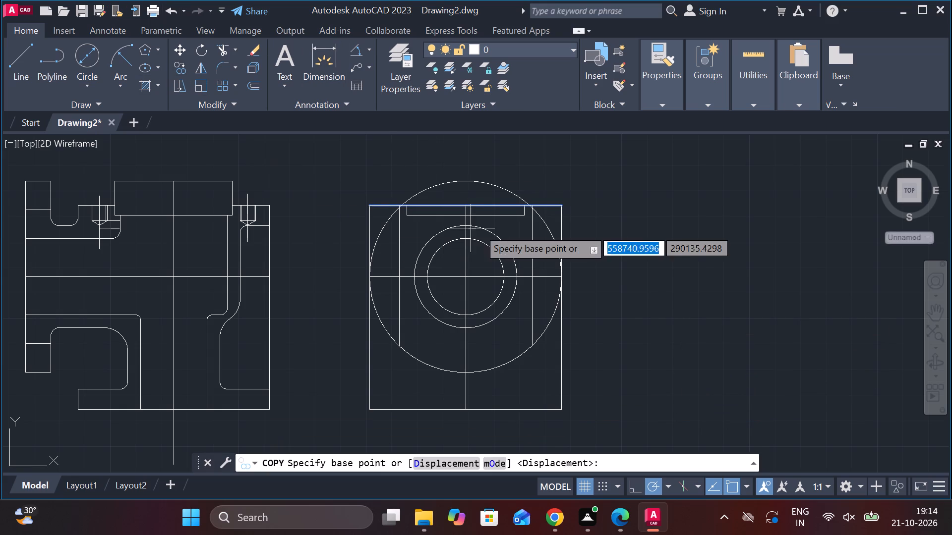
left_click(470, 207)
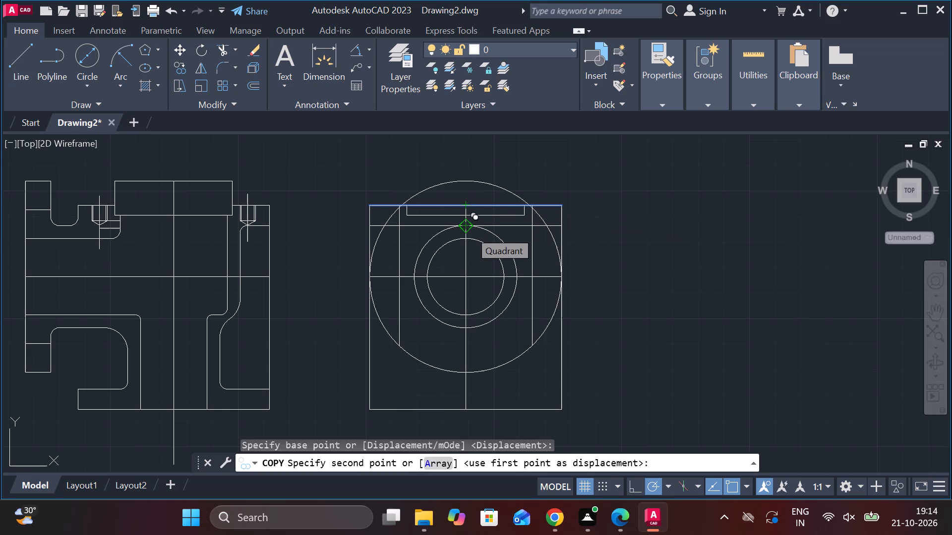
key("8")
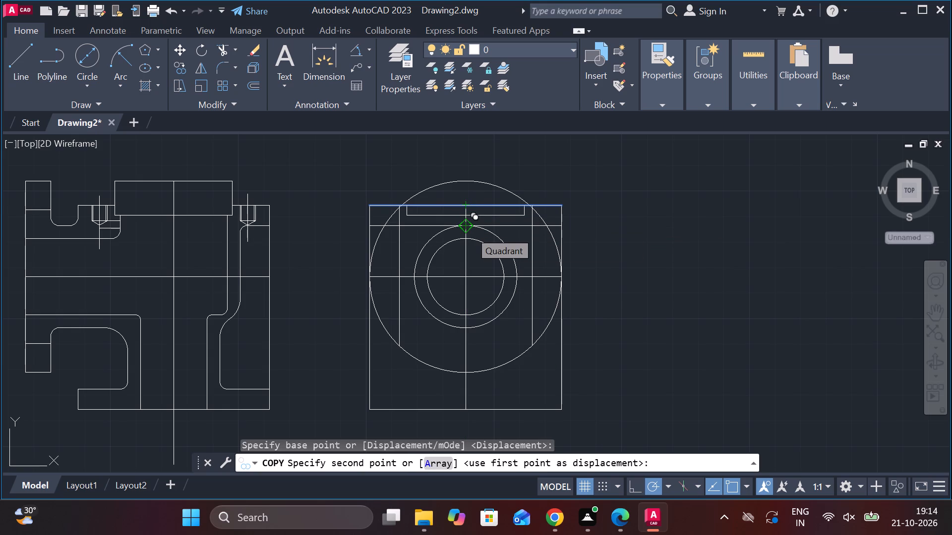
key("Return")
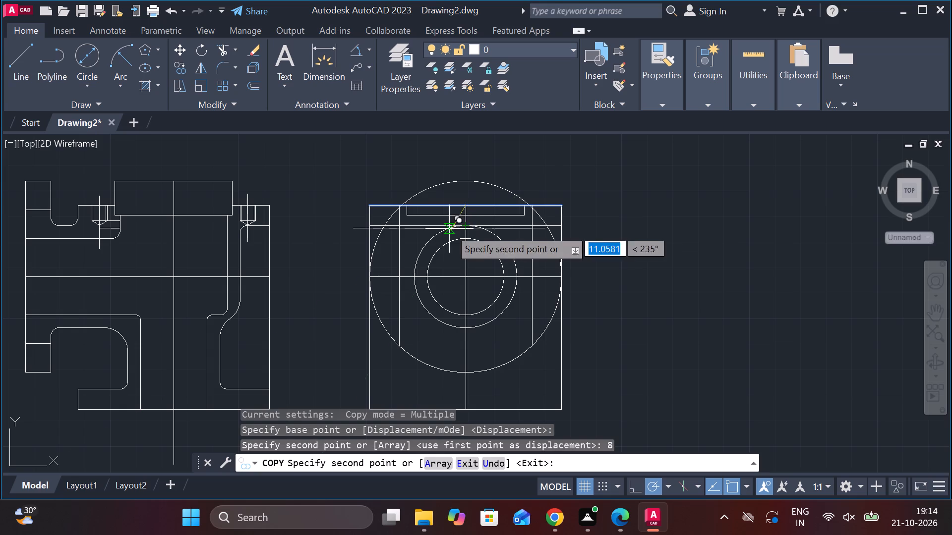
key("Escape")
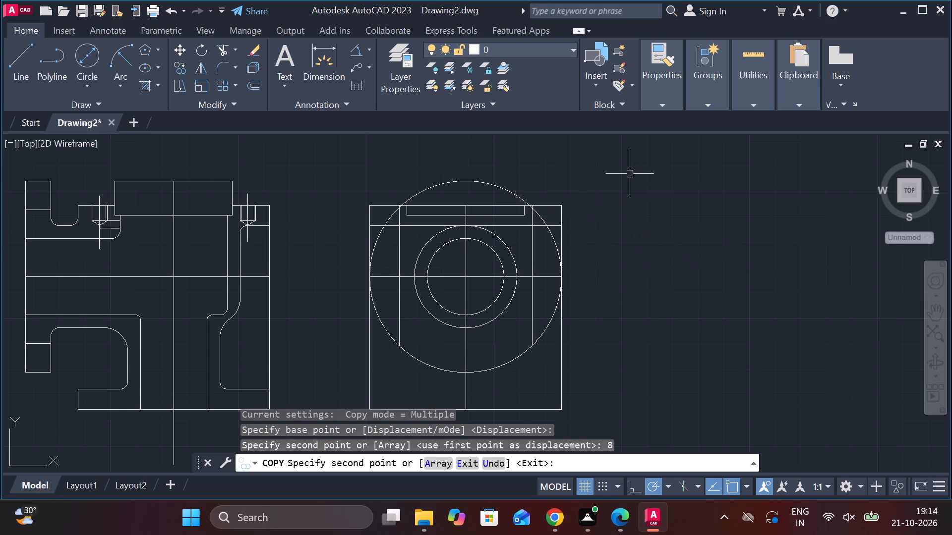
Trim both side edges of the rectangle between the copied upper line and the horizontal centreline.
left_click(220, 51)
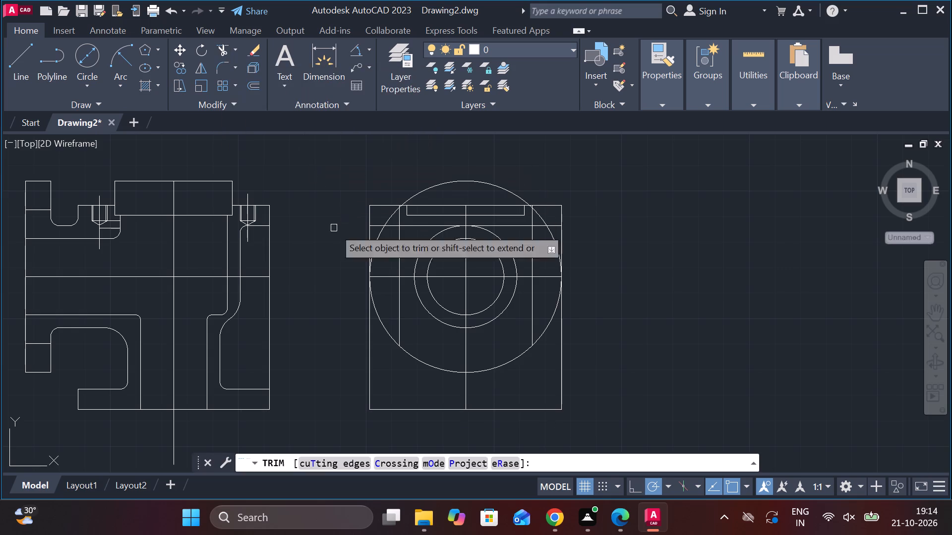
left_click(367, 239)
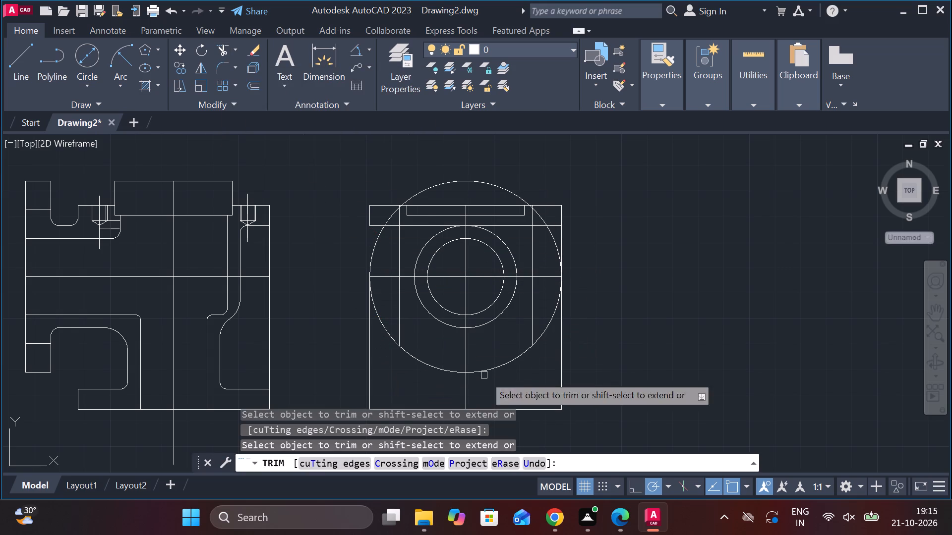
left_click(564, 236)
key("Escape")
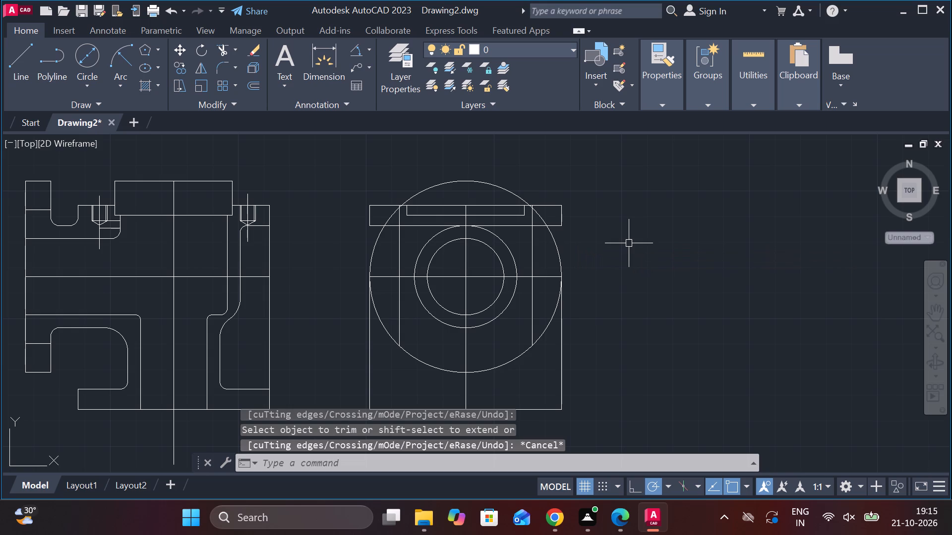
Copy the bottom edge of the second view's rectangle 8 upward.
scroll(579, 378, "down", 1)
left_click(531, 400)
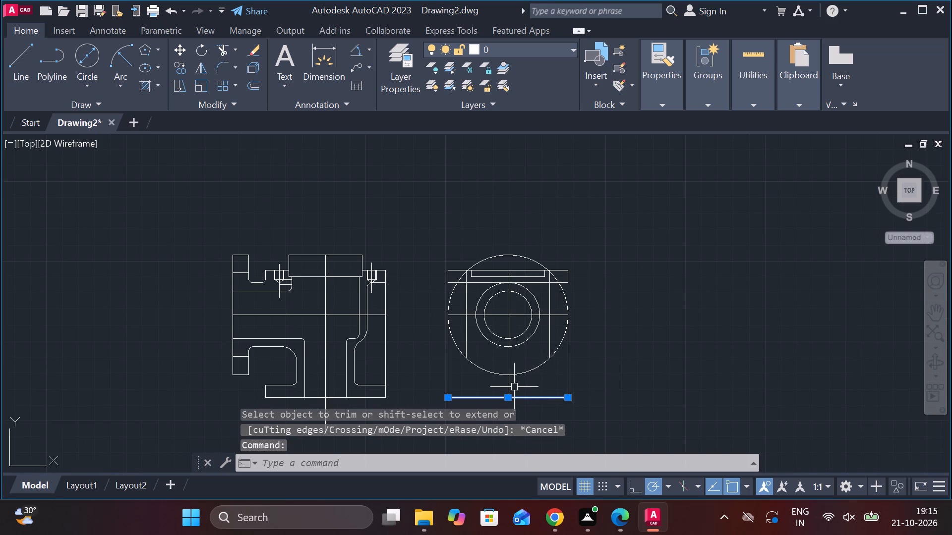
left_click(179, 68)
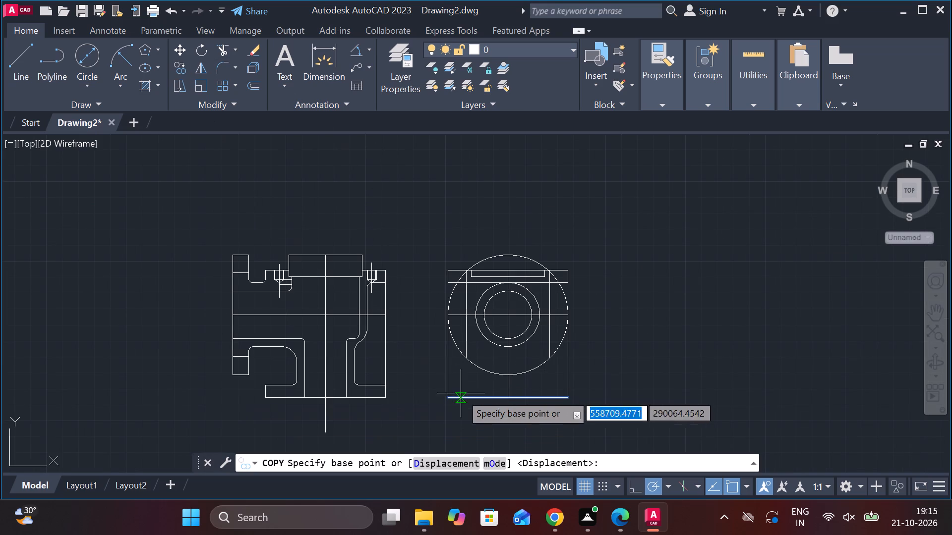
left_click(509, 395)
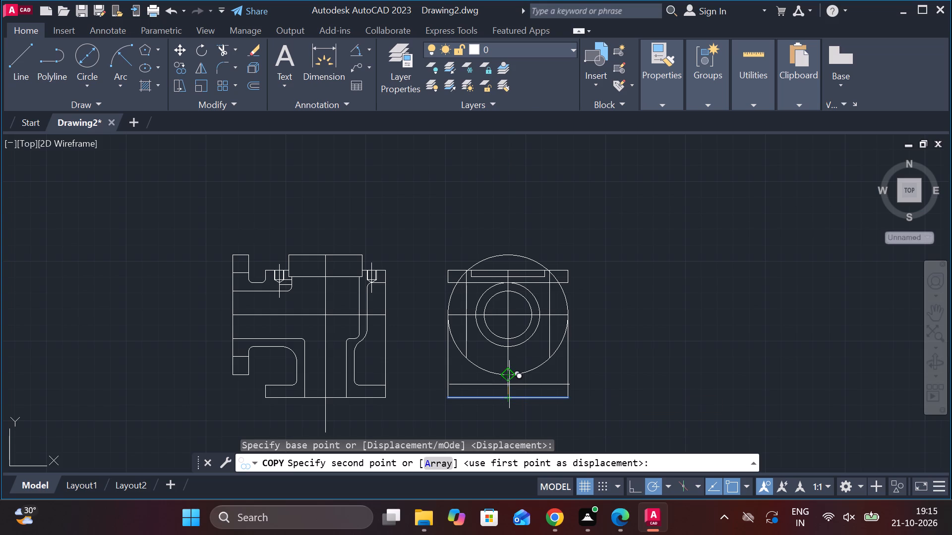
key("8")
key("Return")
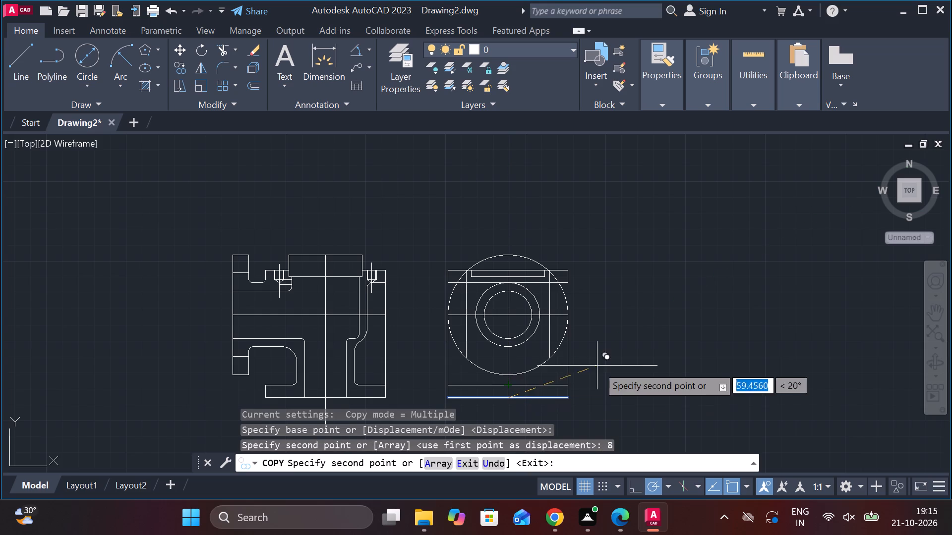
key("Escape")
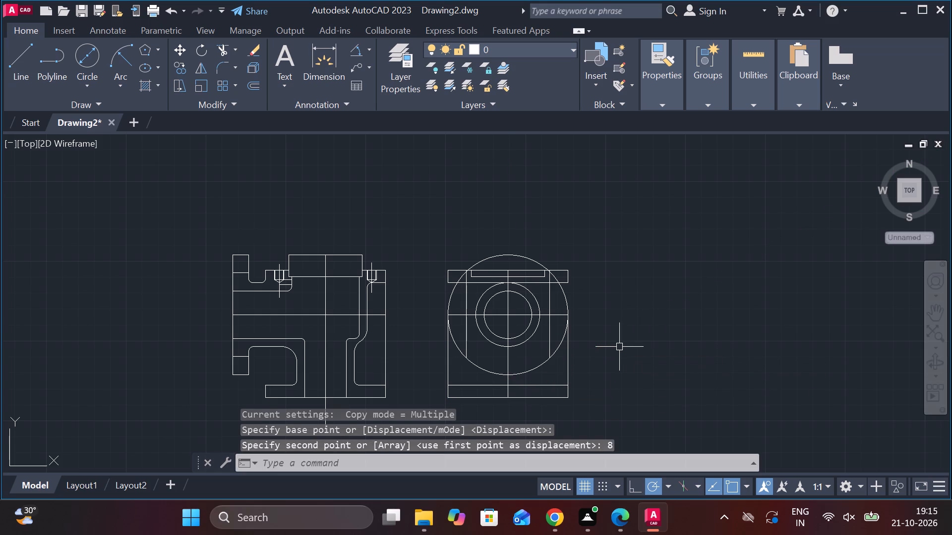
Trim both side edges of the second view between the horizontal centreline and the copied line above the bottom edge.
left_click(226, 45)
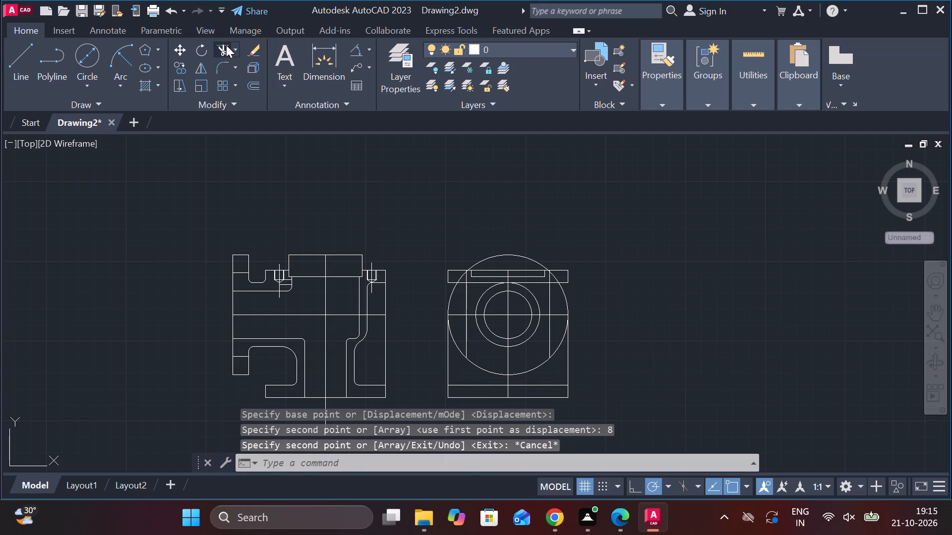
left_click(449, 361)
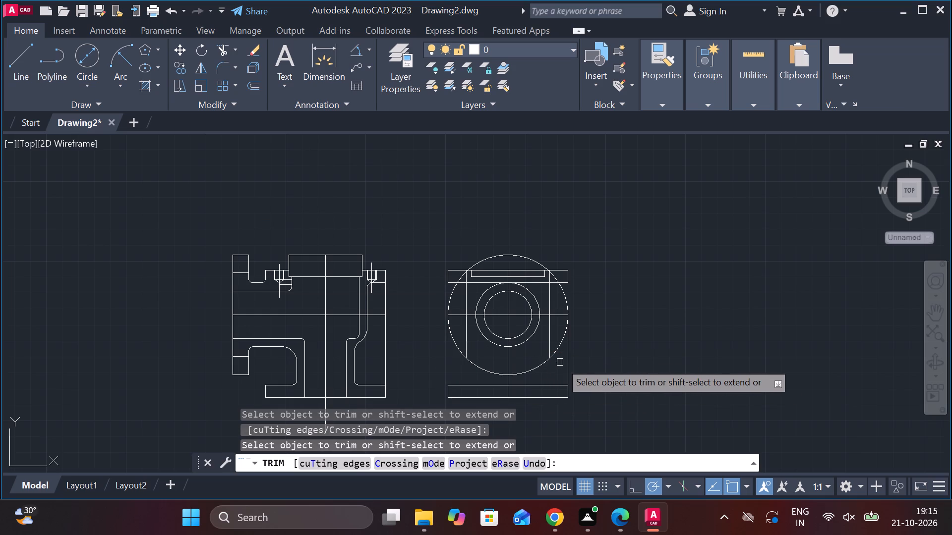
left_click(573, 361)
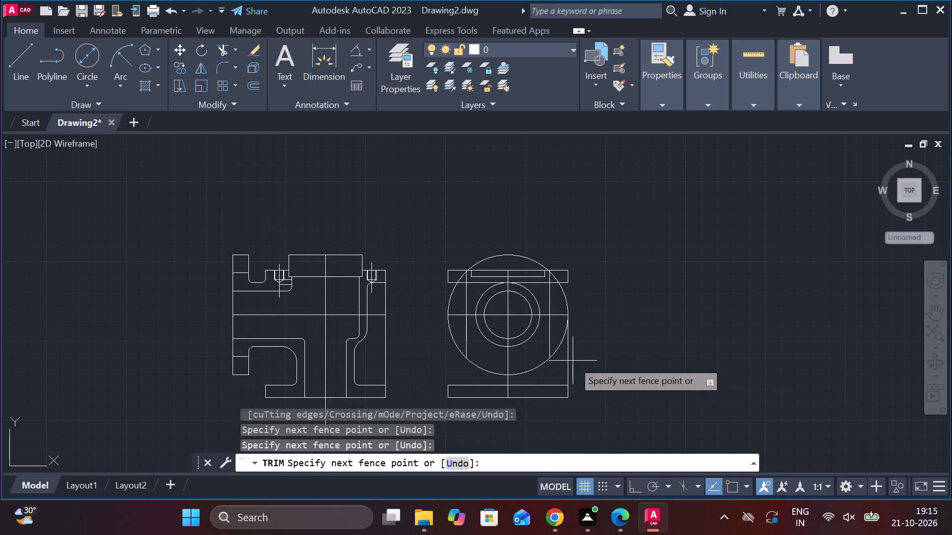
left_click(565, 364)
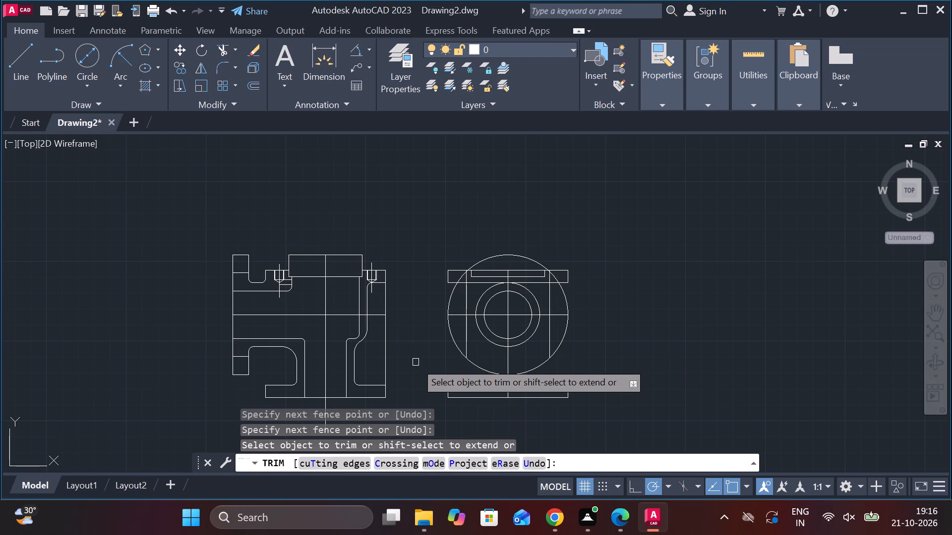
key("Escape")
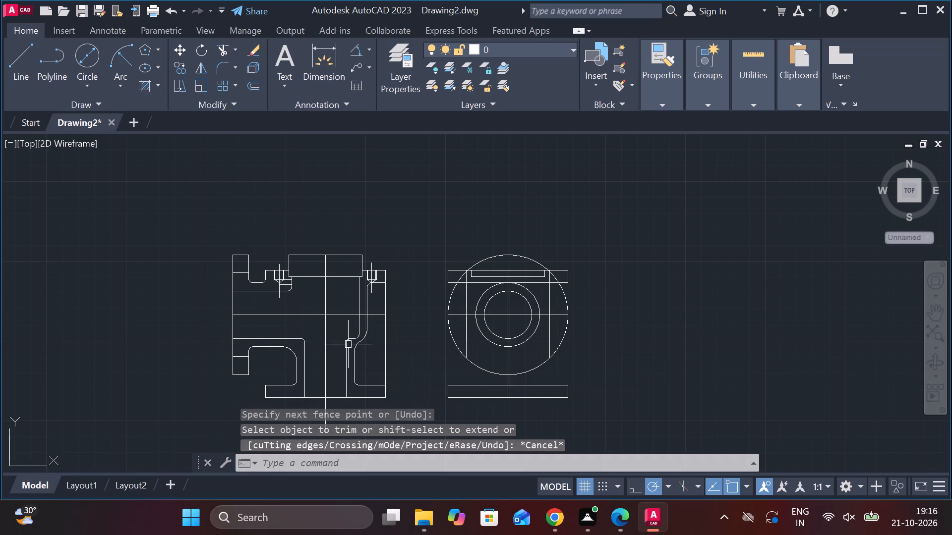
Copy the second view's vertical centreline 13 to the right and 13 to the left.
left_click(508, 360)
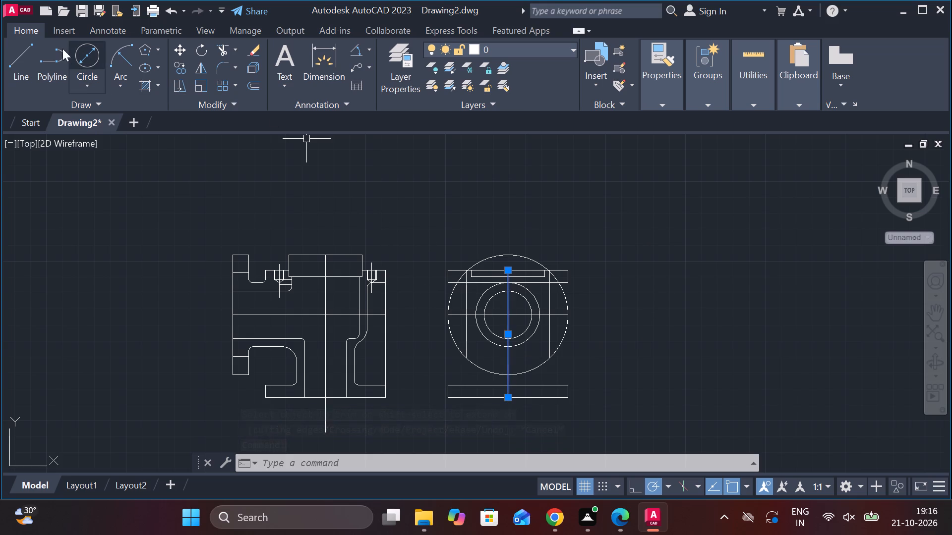
left_click(180, 67)
left_click(503, 360)
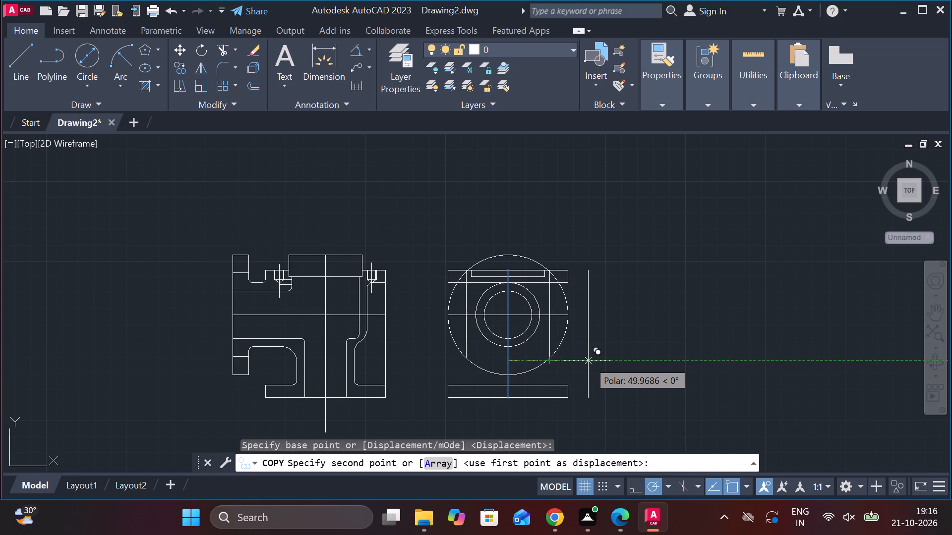
key("2")
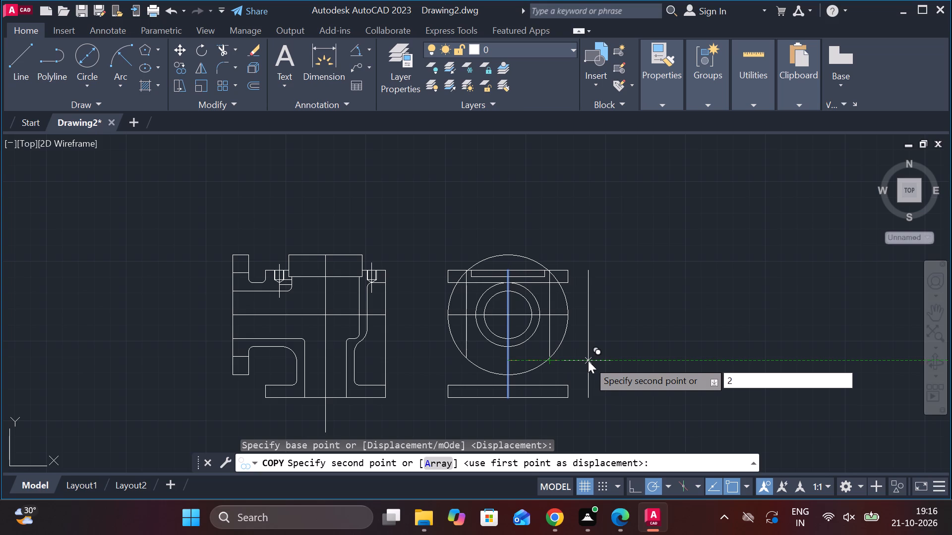
key("BackSpace")
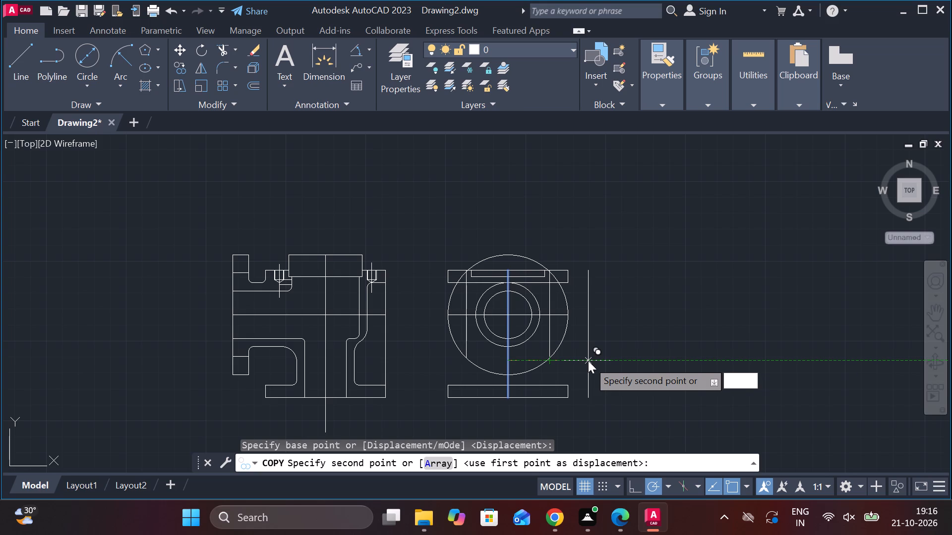
type("134")
key("BackSpace")
key("Return")
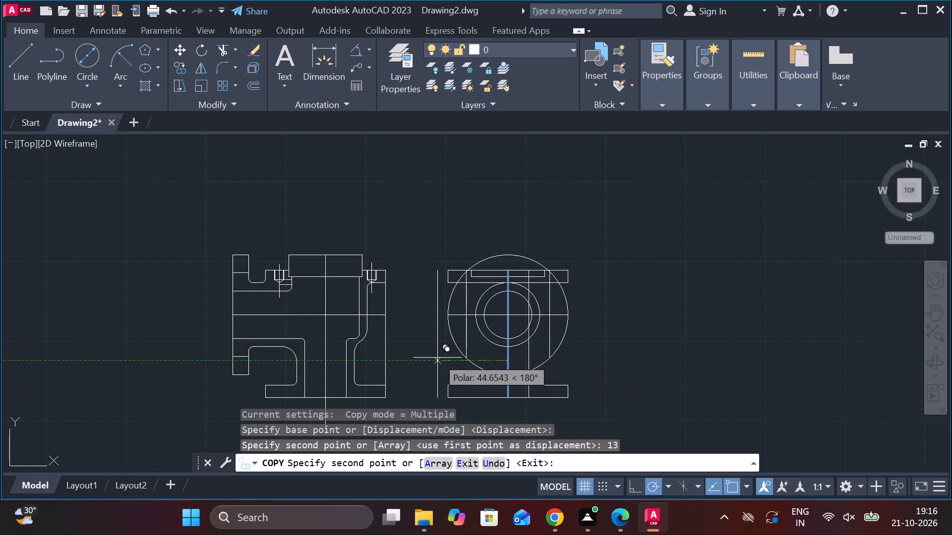
type("13")
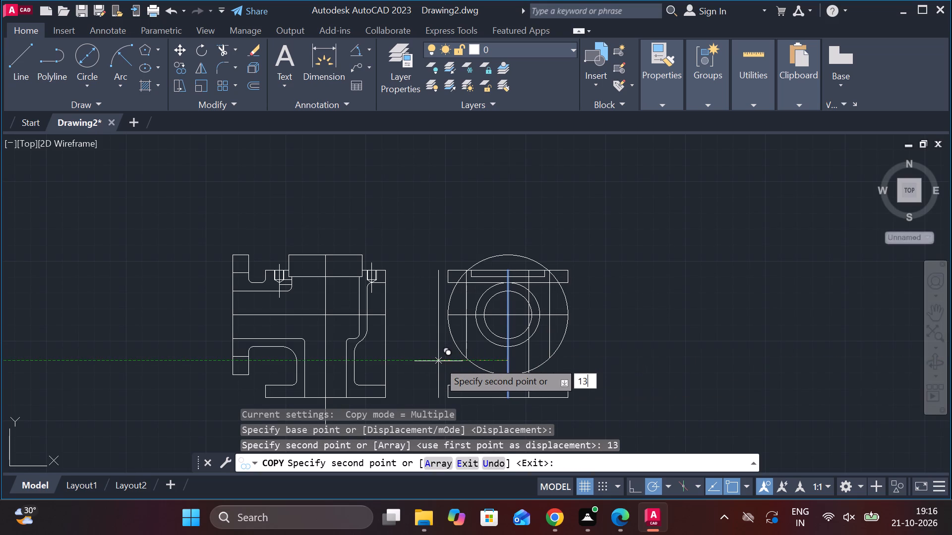
key("Return")
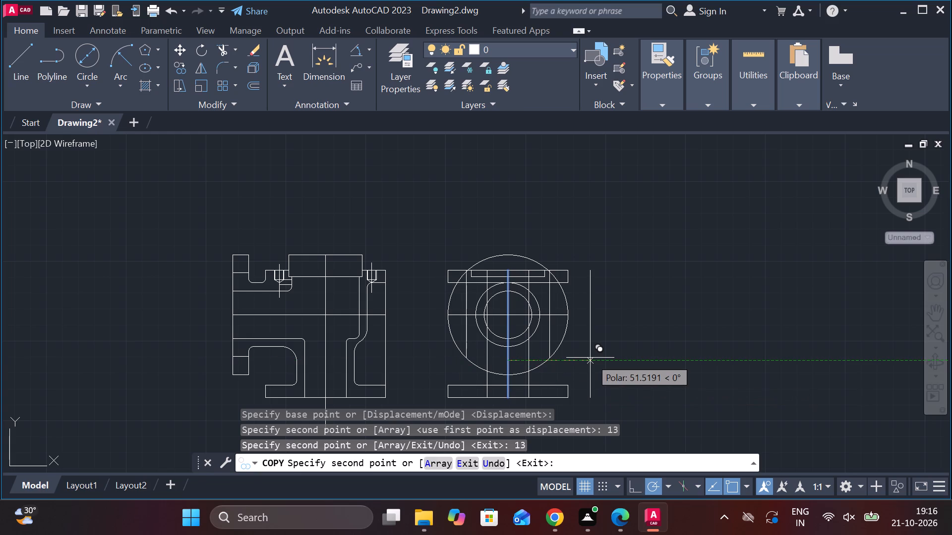
Copy the same vertical centreline 18 to the right and 18 to the left.
key("1")
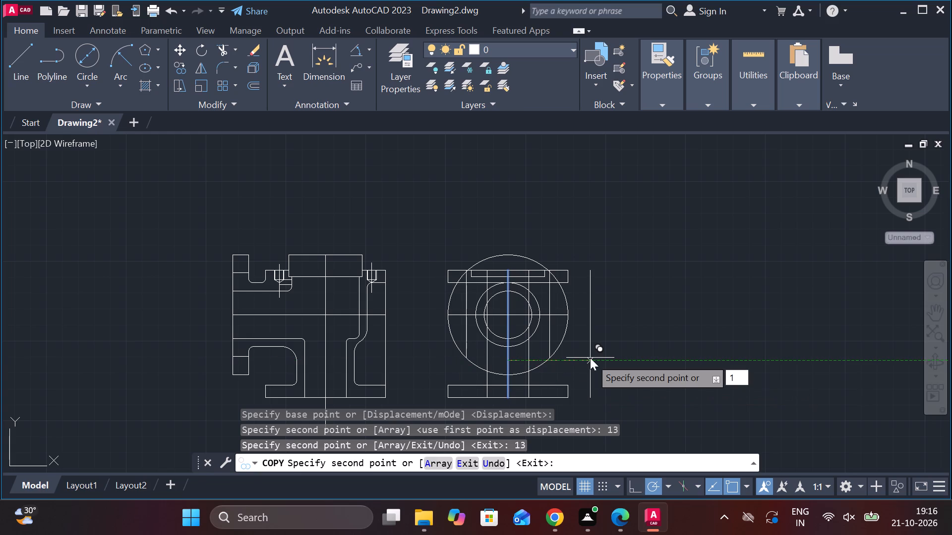
key("8")
key("Return")
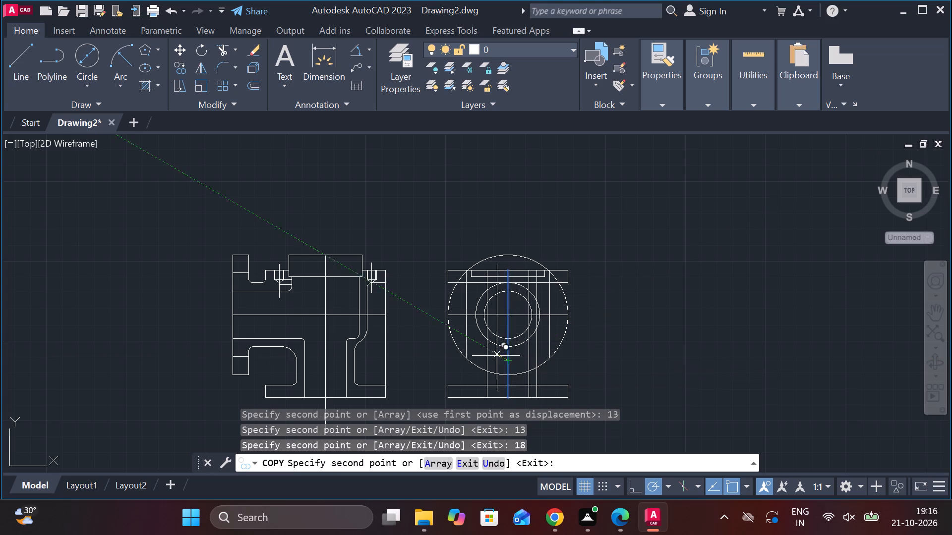
key("1")
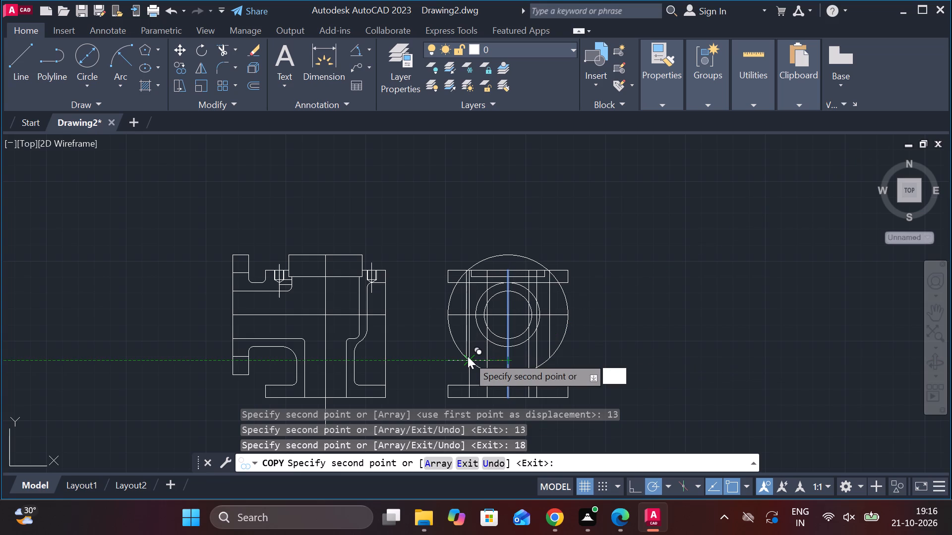
key("8")
key("Return")
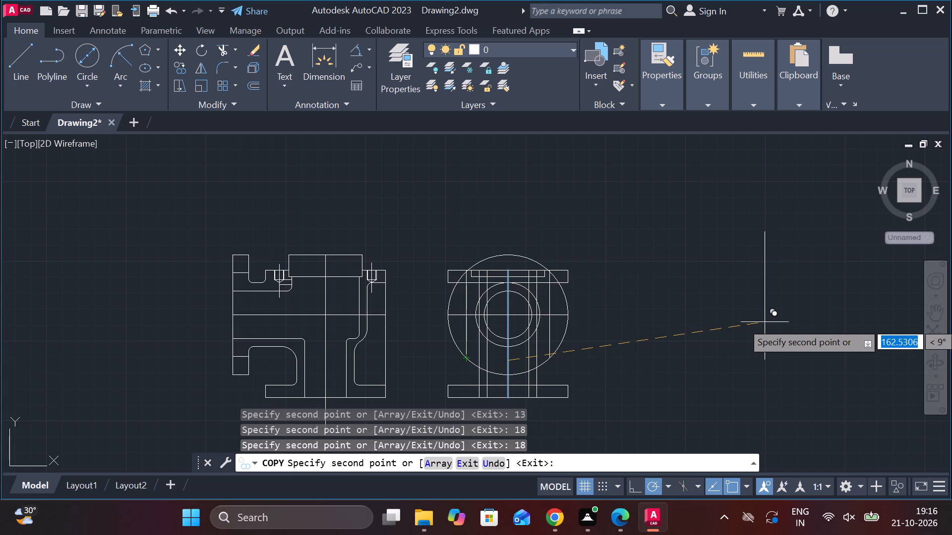
key("Escape")
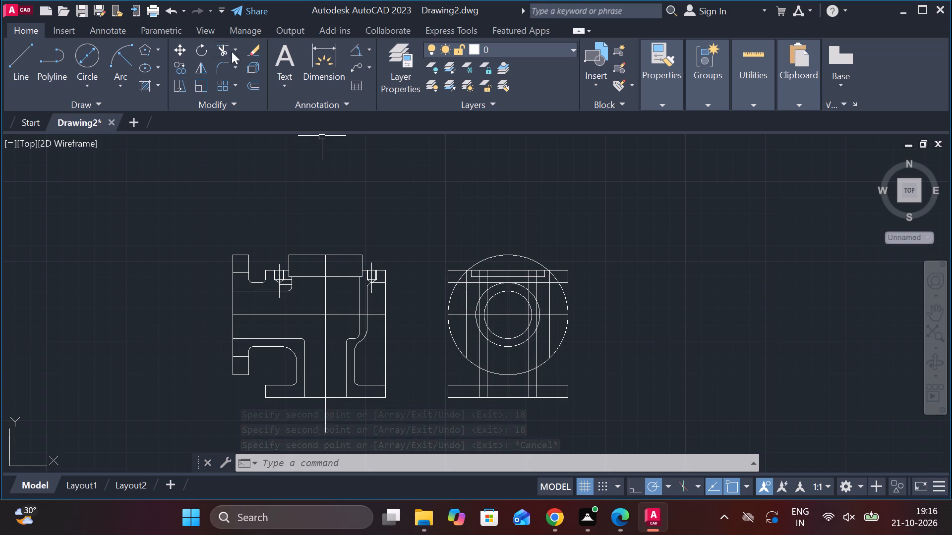
Trim the left line offset 13 from the centreline, from the top flange down to the lower arc of the middle circle.
left_click(219, 47)
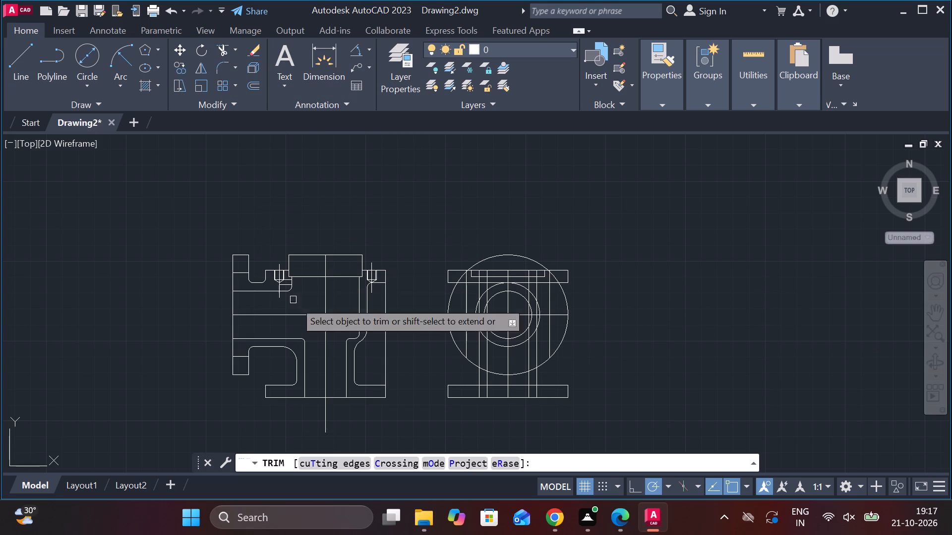
scroll(487, 327, "up", 2)
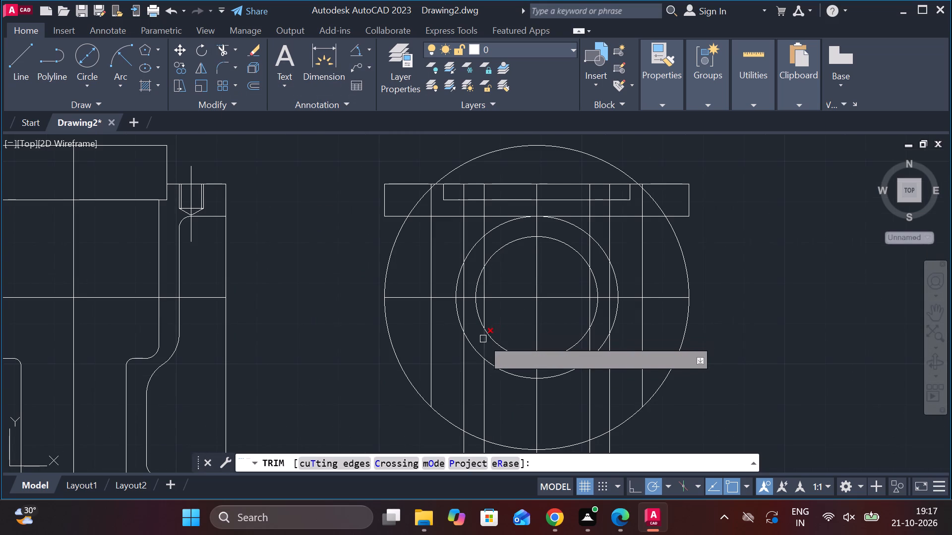
left_click(481, 340)
left_click(487, 308)
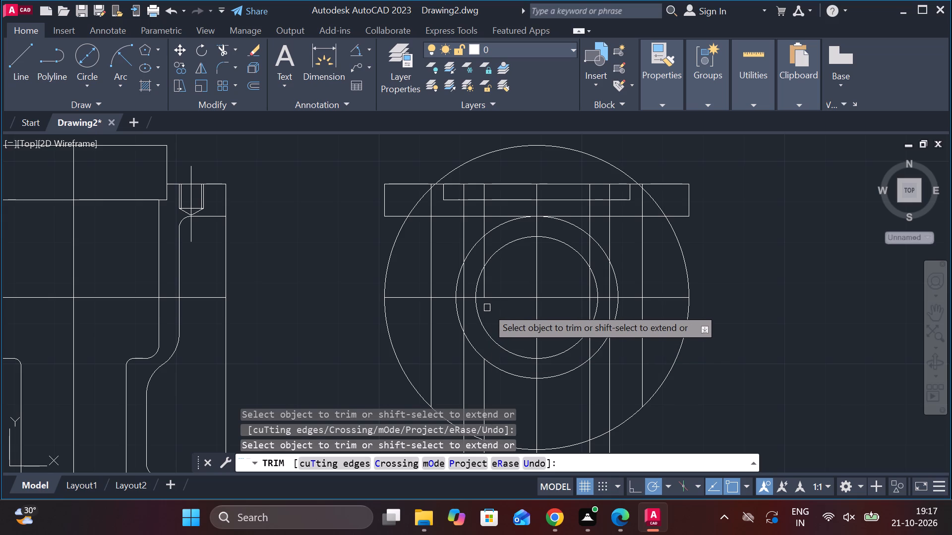
left_click(487, 284)
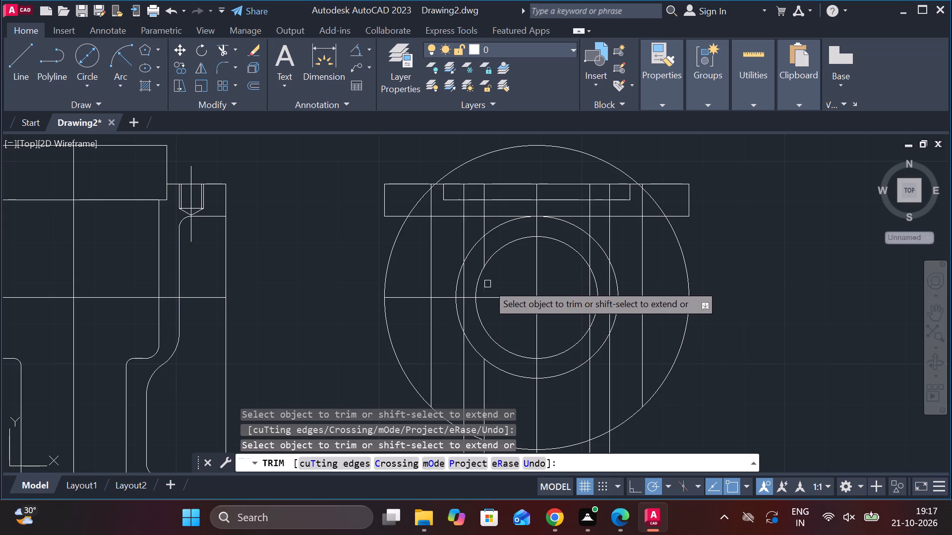
left_click(485, 256)
left_click(484, 227)
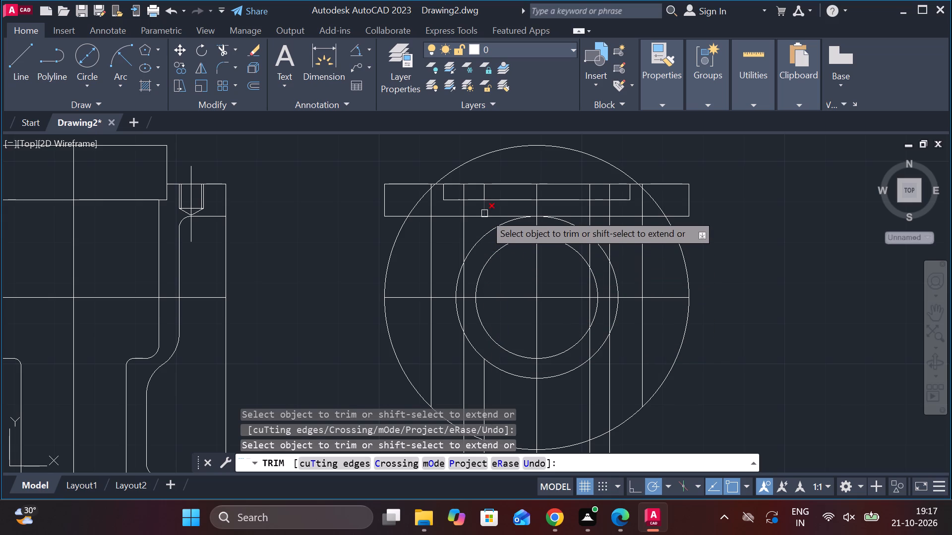
left_click(484, 210)
left_click(484, 198)
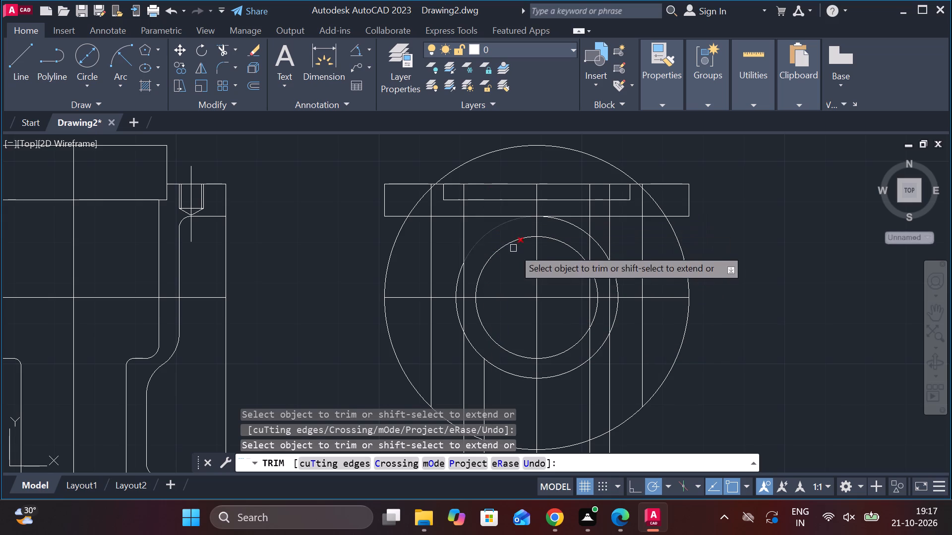
Trim the right line offset 13 from the centreline, from the top flange down to the lower arc of the middle circle.
left_click(592, 191)
left_click(590, 210)
left_click(590, 223)
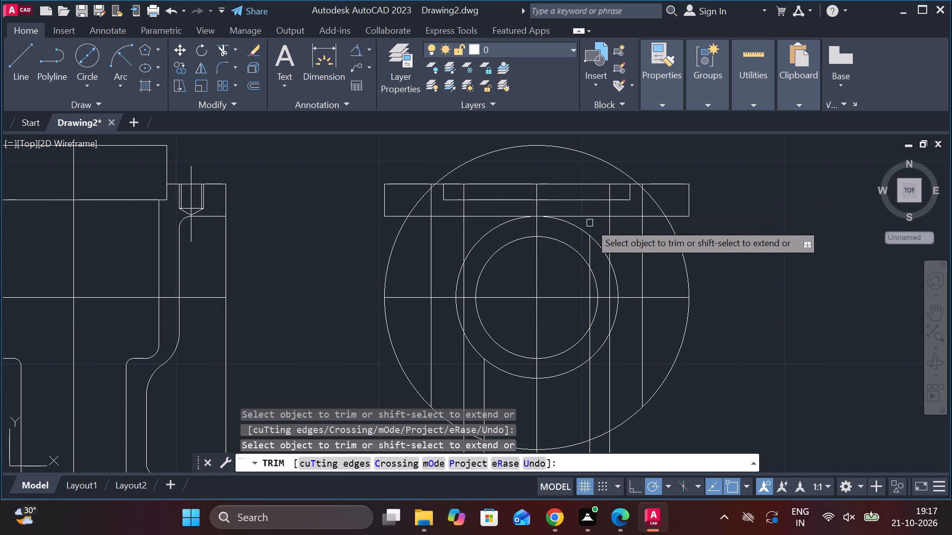
left_click(592, 247)
left_click(590, 288)
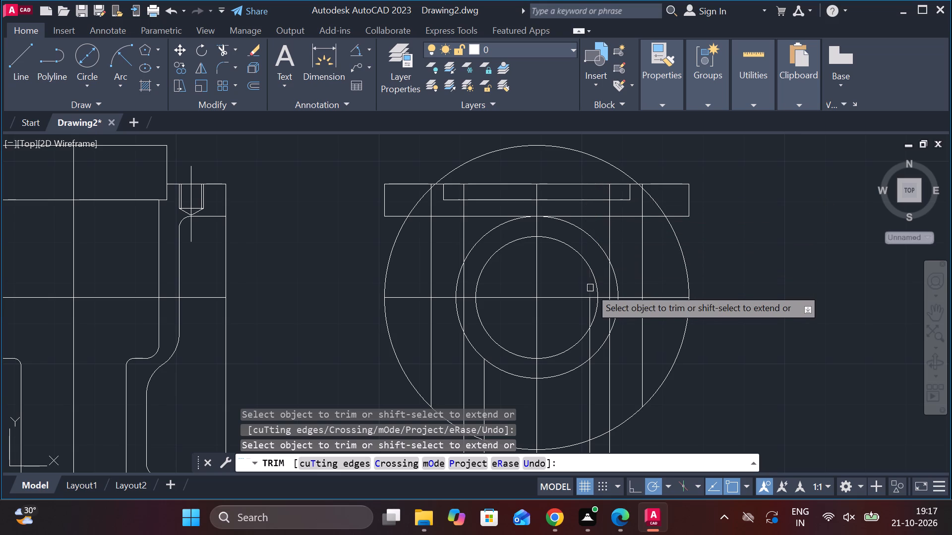
left_click(589, 307)
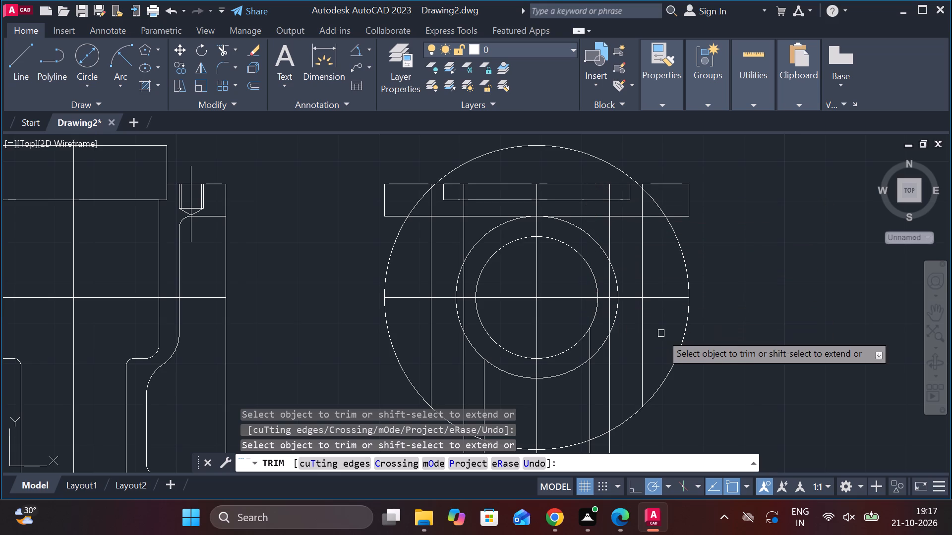
scroll(672, 299, "down", 1)
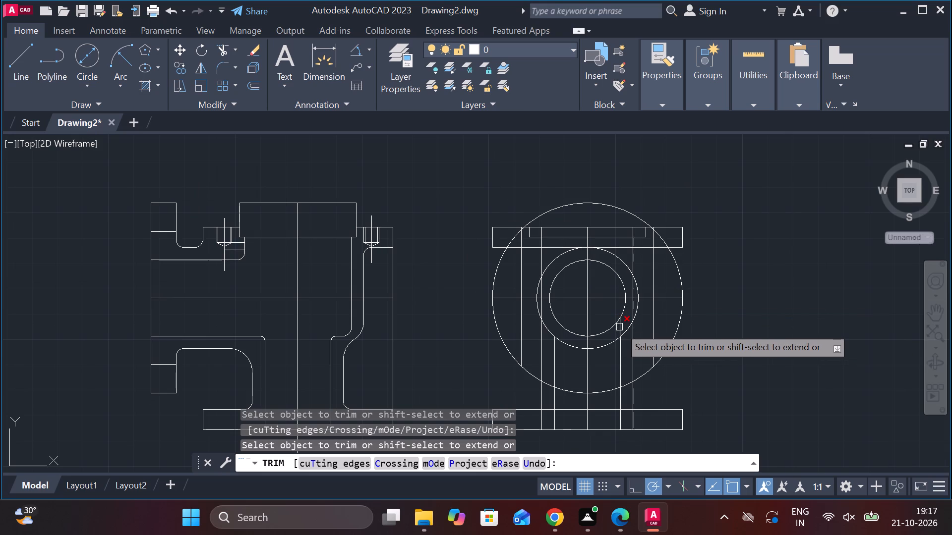
left_click(619, 327)
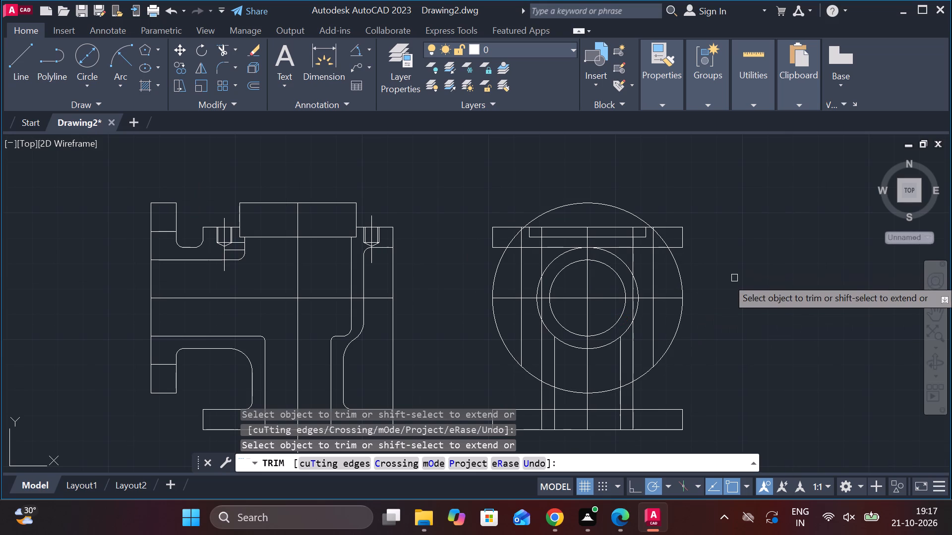
key("Escape")
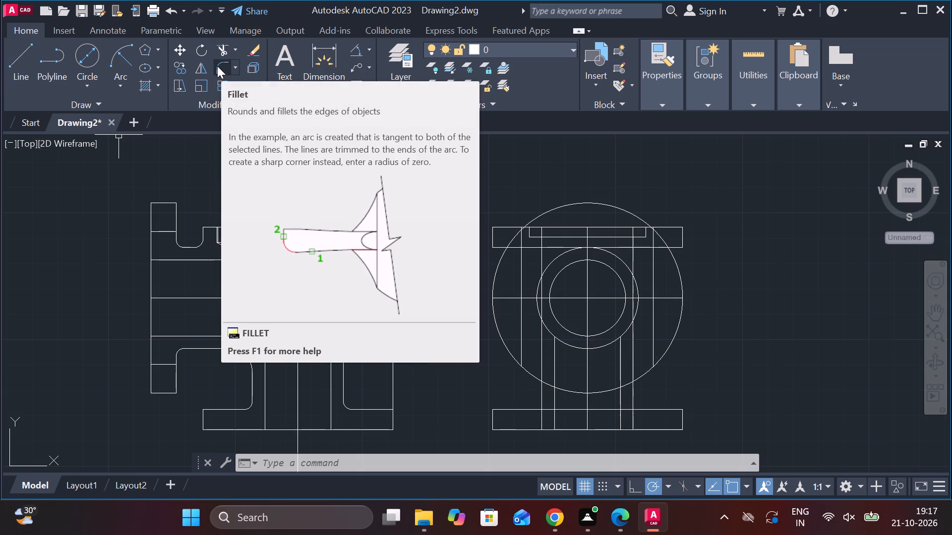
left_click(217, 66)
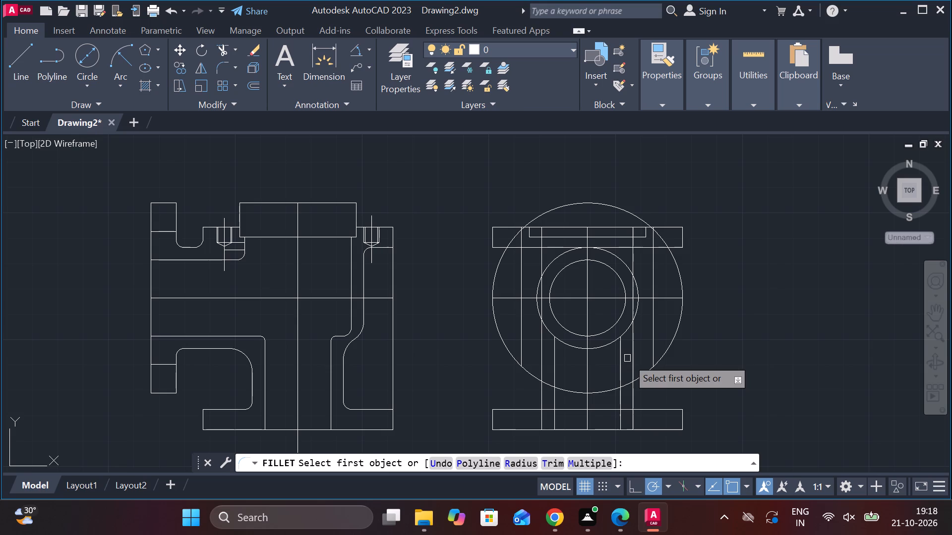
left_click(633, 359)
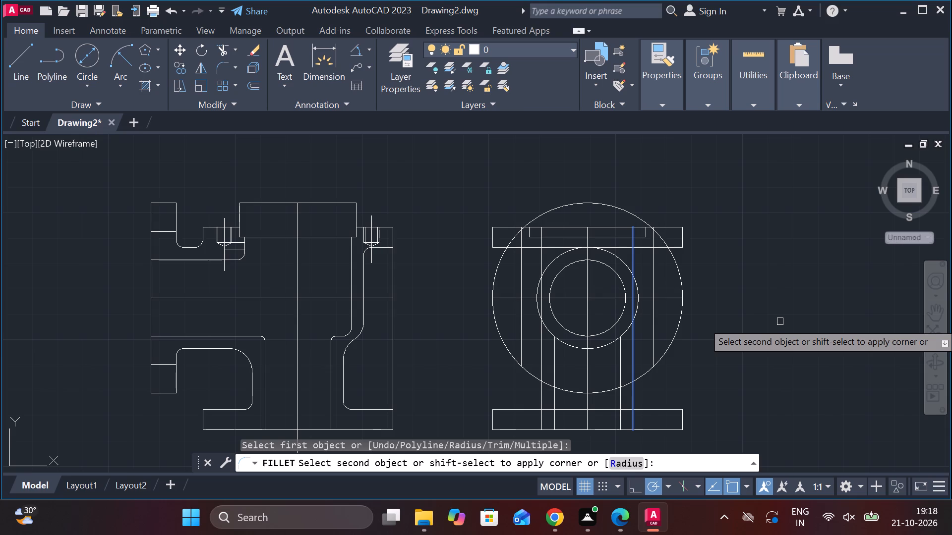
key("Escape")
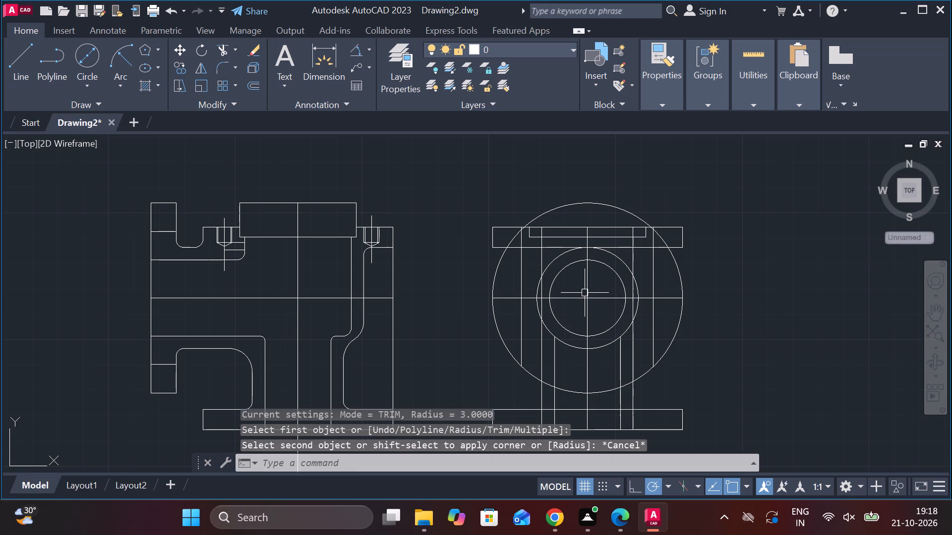
Copy the second view's horizontal centreline 20 downward.
left_click(602, 300)
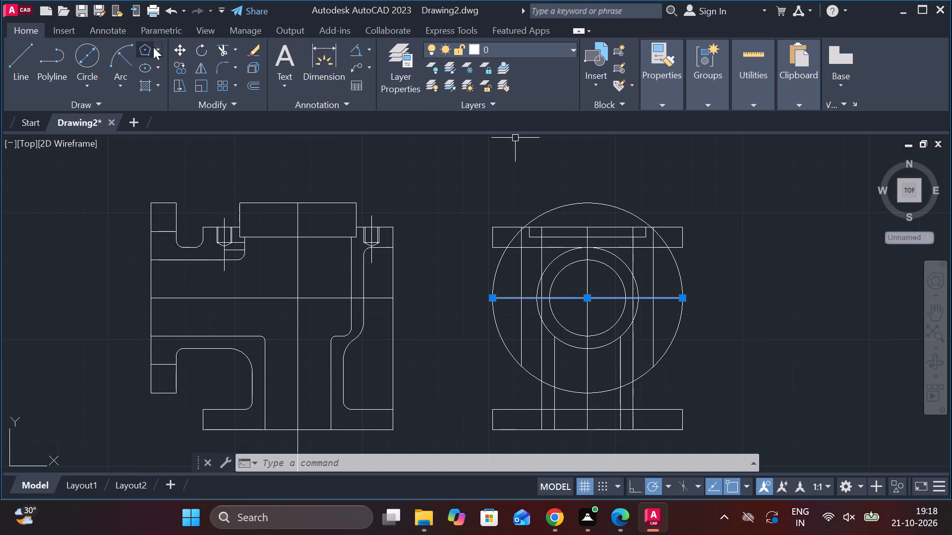
left_click(175, 67)
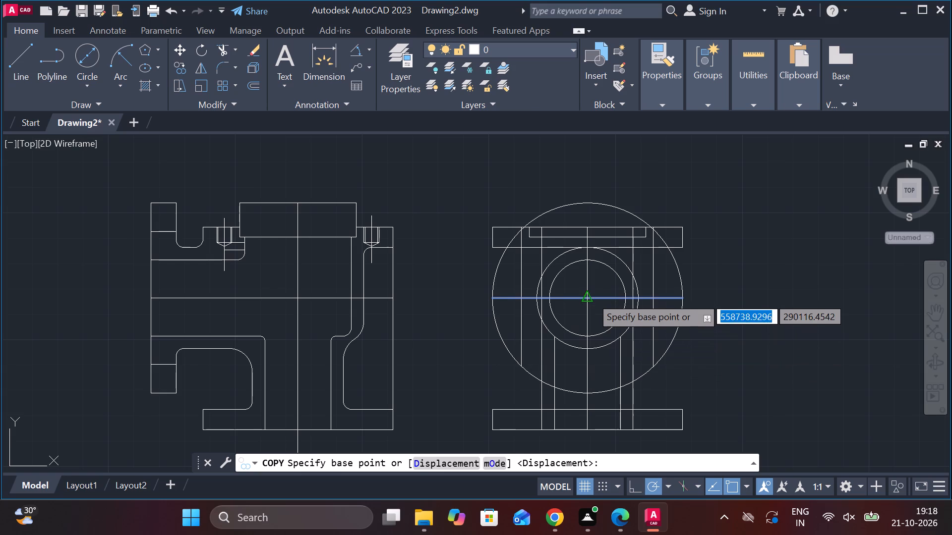
left_click(591, 297)
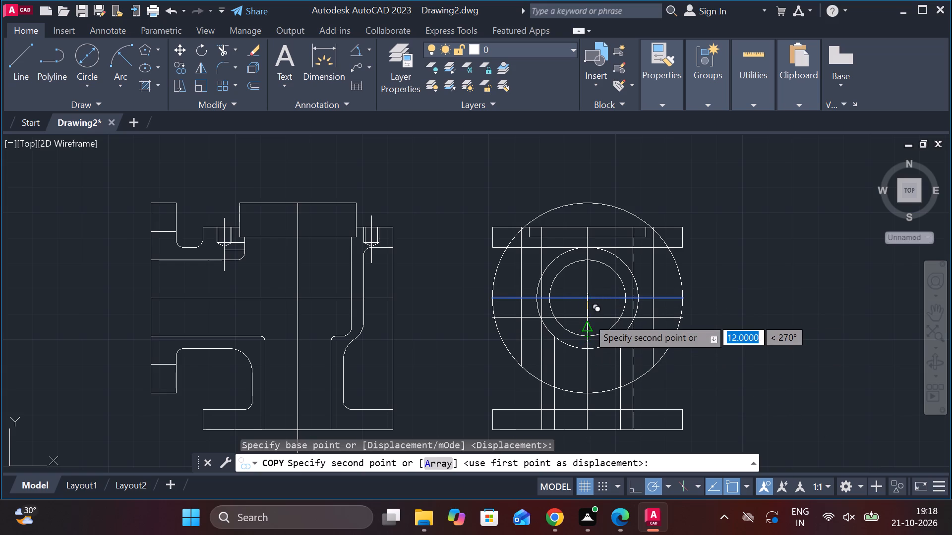
type("20")
key("Return")
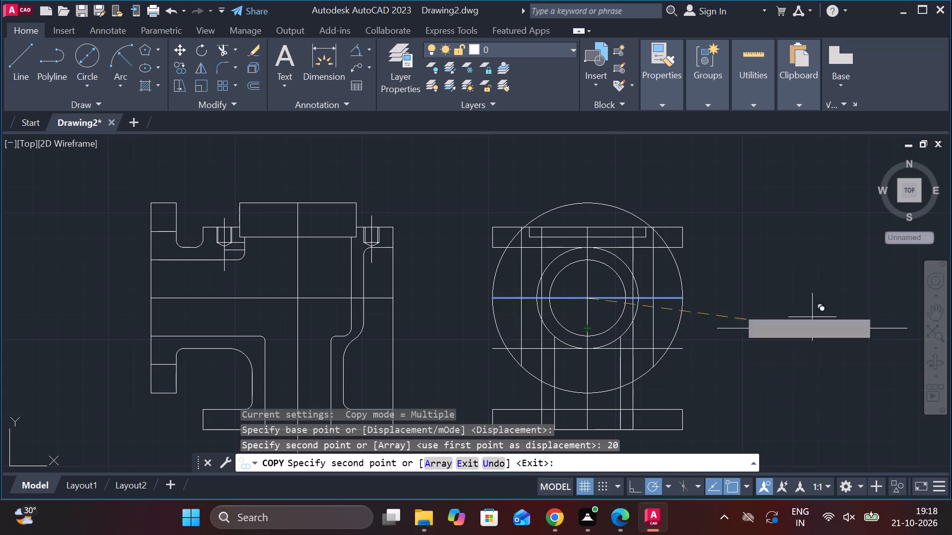
key("Escape")
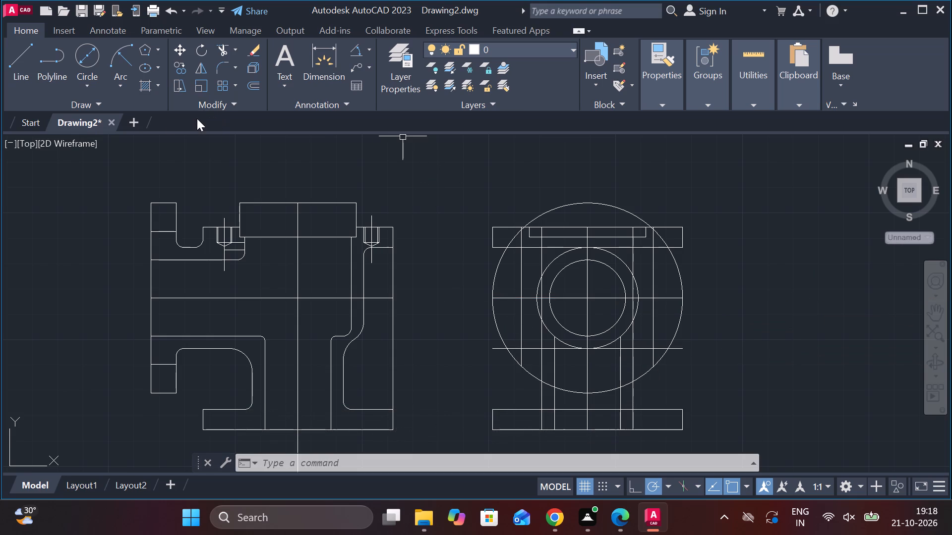
Set the fillet radius to 9.
left_click(225, 67)
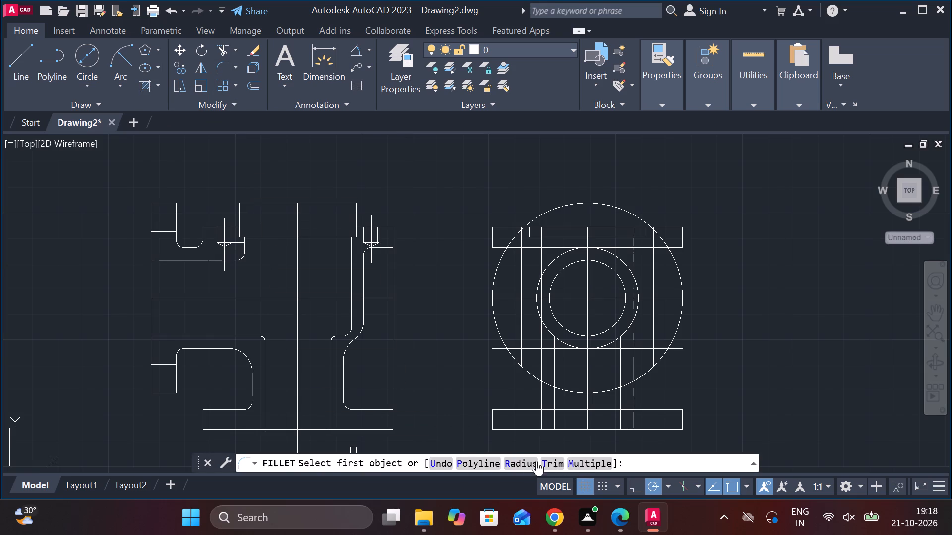
left_click(509, 458)
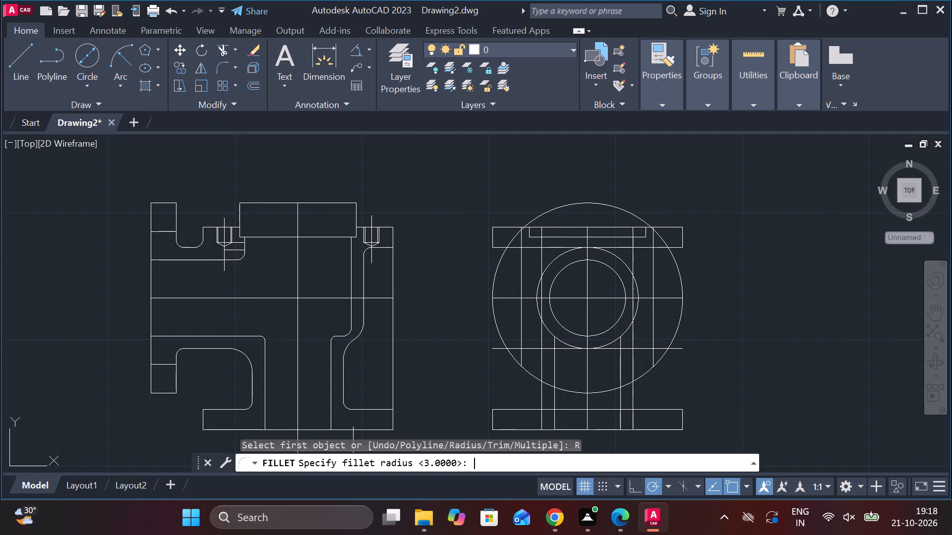
key("9")
key("Return")
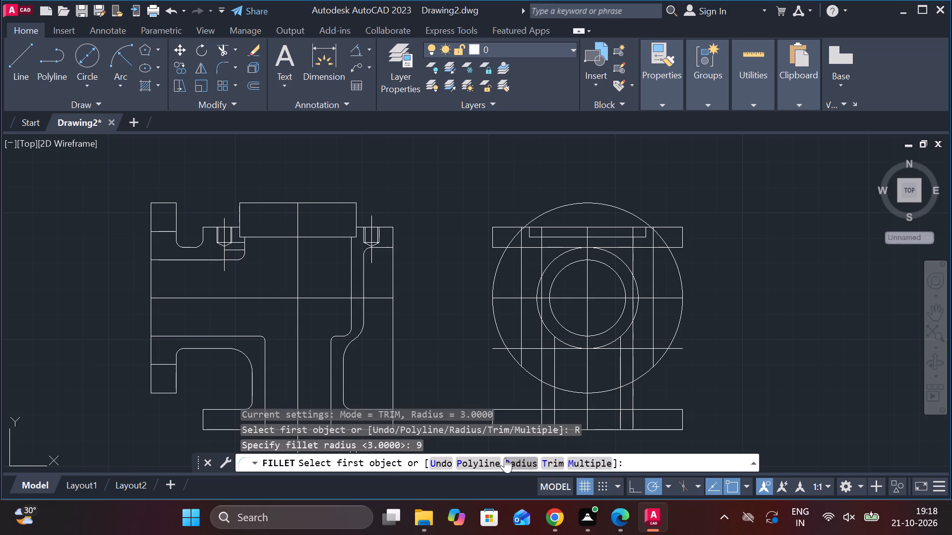
left_click(639, 350)
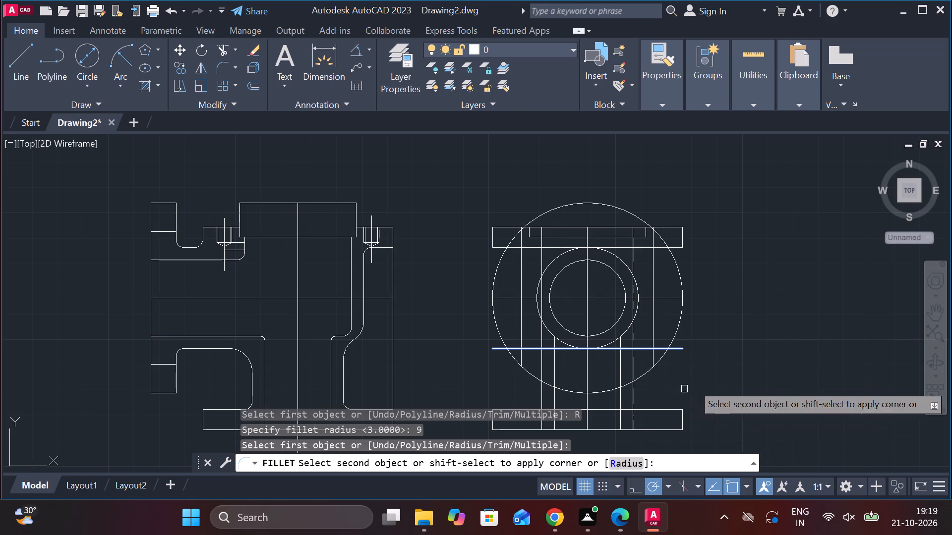
key("Escape")
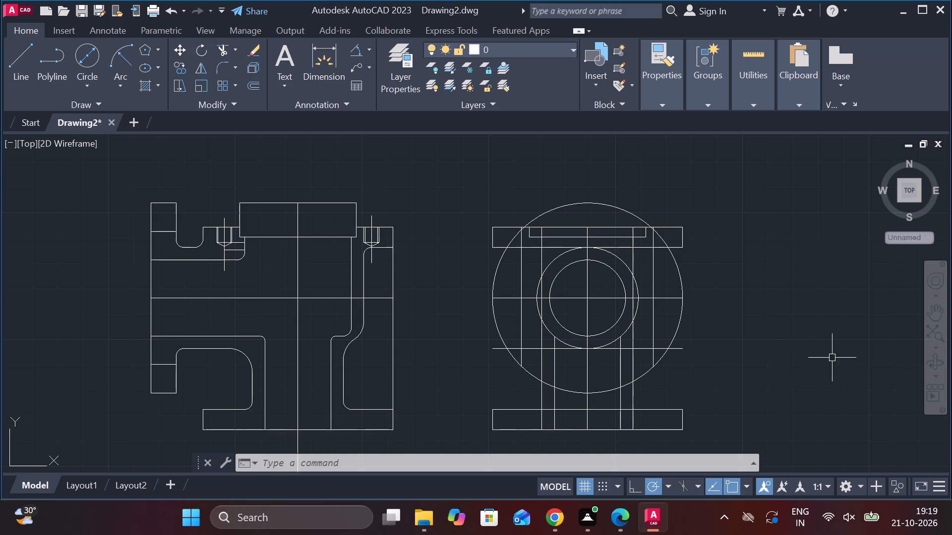
Copy the second view's horizontal centreline 15 downward.
left_click(587, 301)
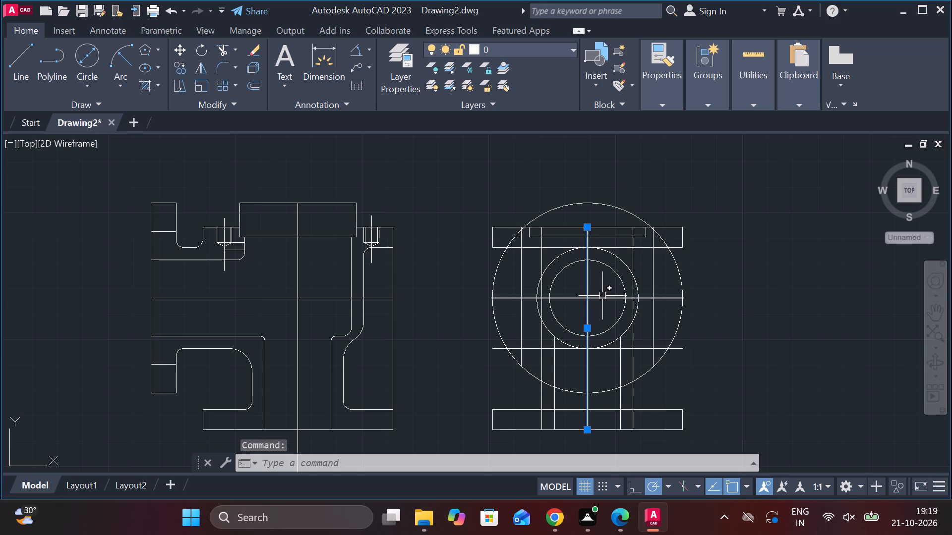
key("Escape")
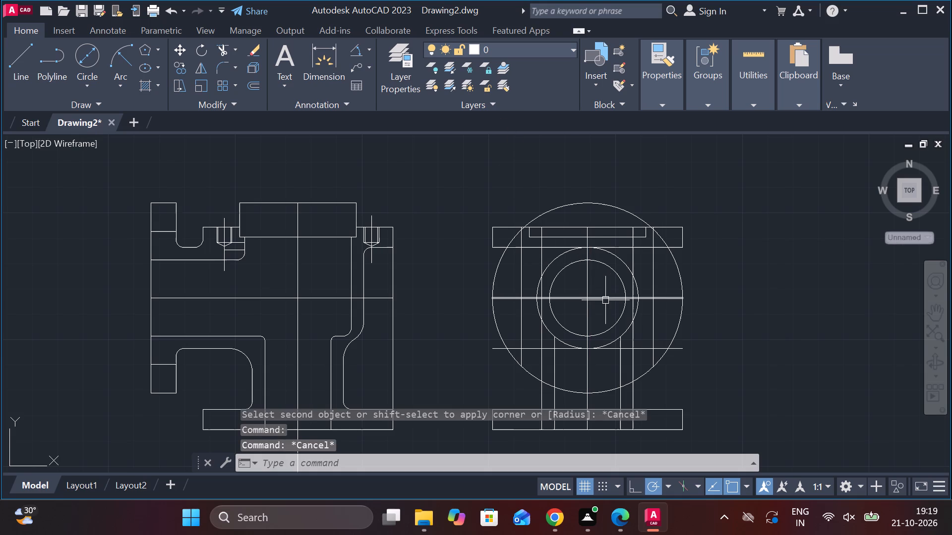
left_click(605, 300)
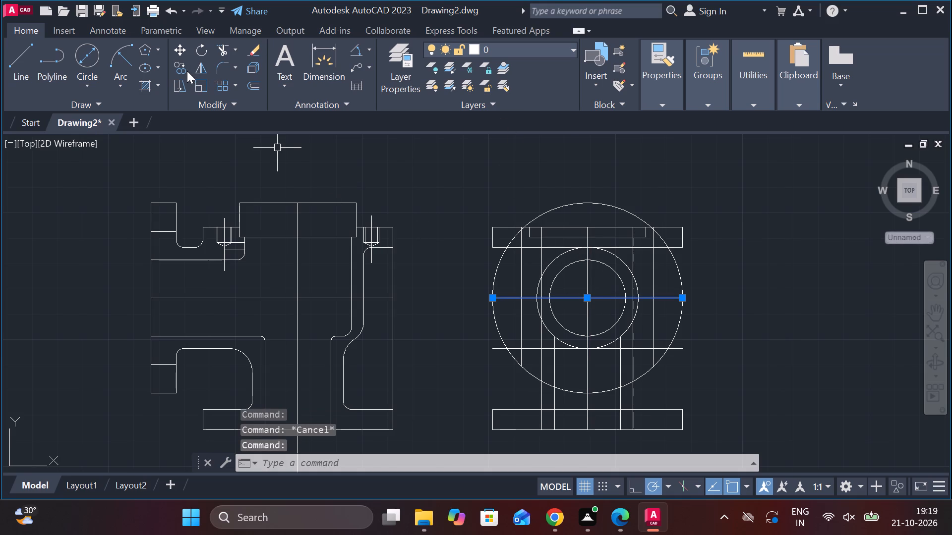
left_click(187, 71)
left_click(585, 300)
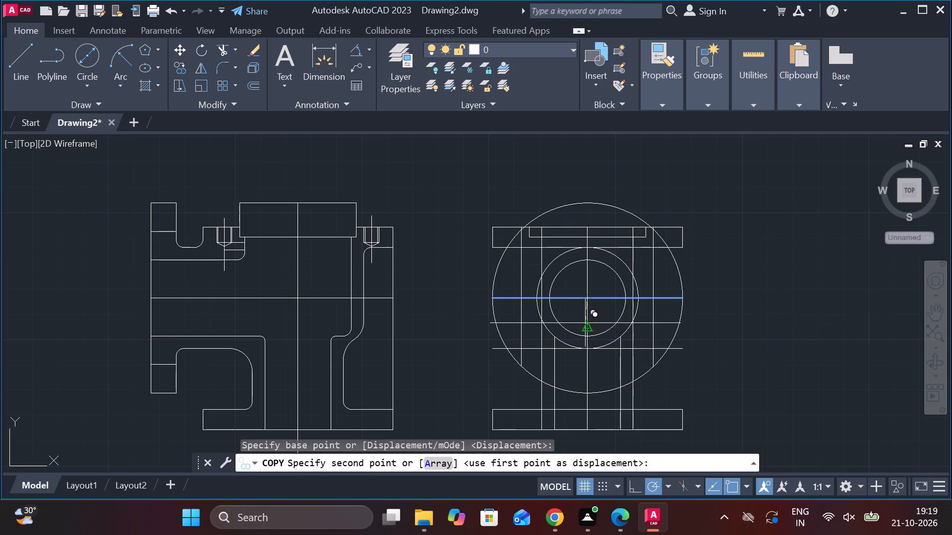
type("15")
key("Return")
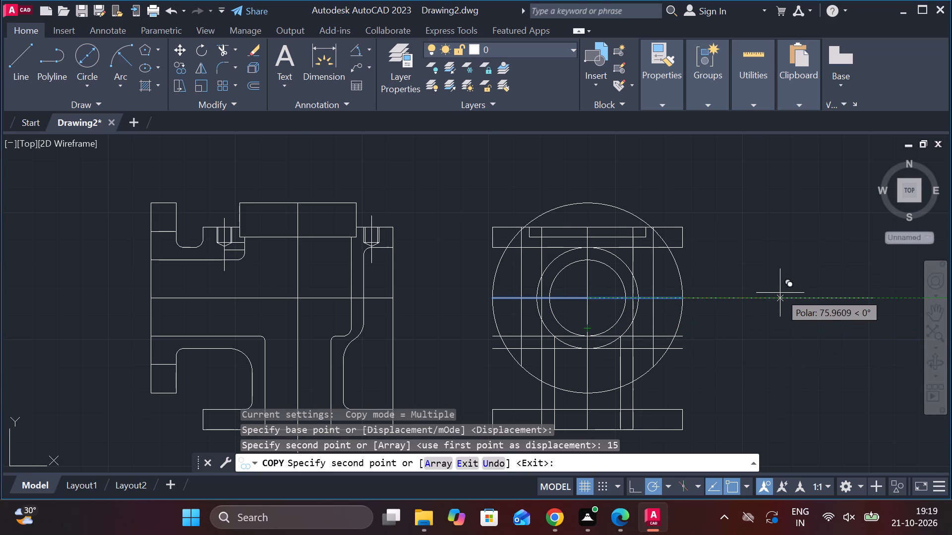
key("Escape")
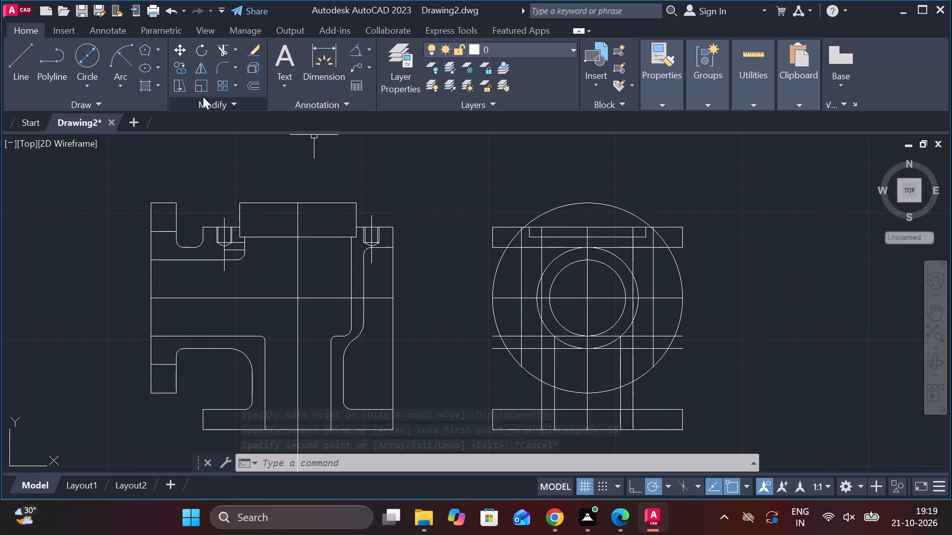
Fillet the right line offset 18 from the centreline with the horizontal line 20 below centre, using radius 9.
left_click(223, 72)
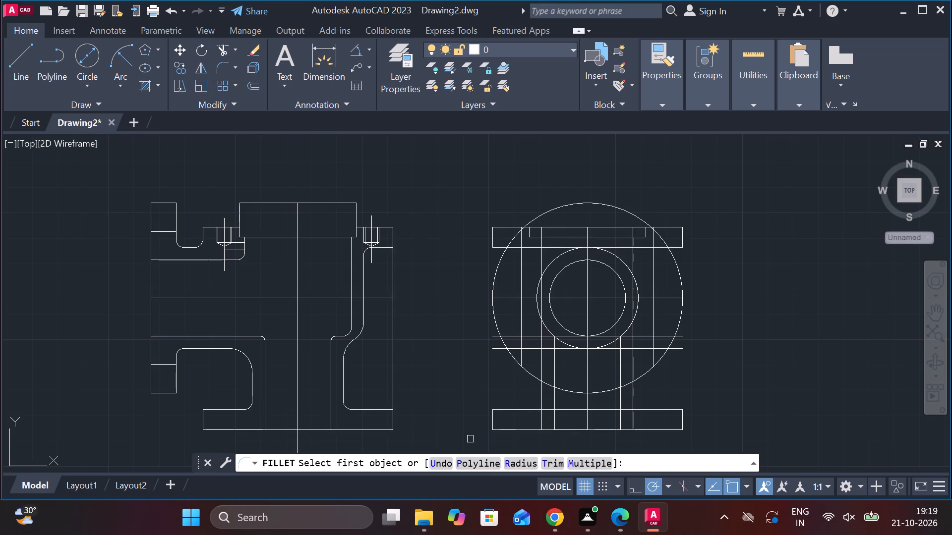
left_click(634, 362)
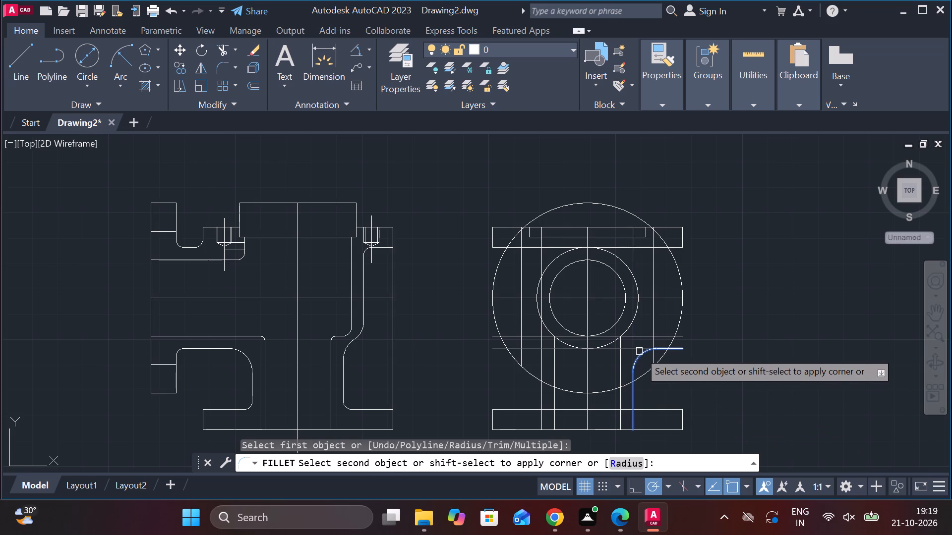
left_click(639, 351)
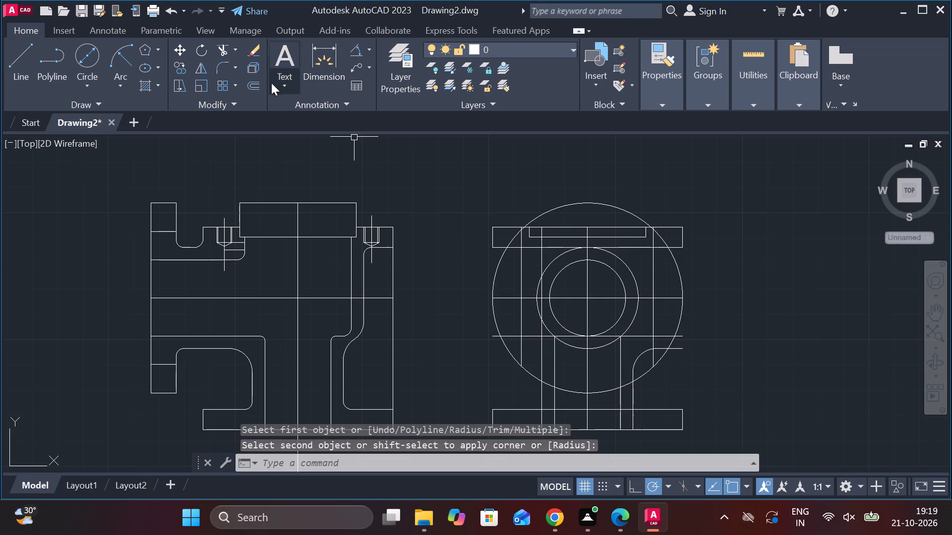
Fillet the right neck's new arc with the vertical line just outside it, using radius 9.
left_click(226, 64)
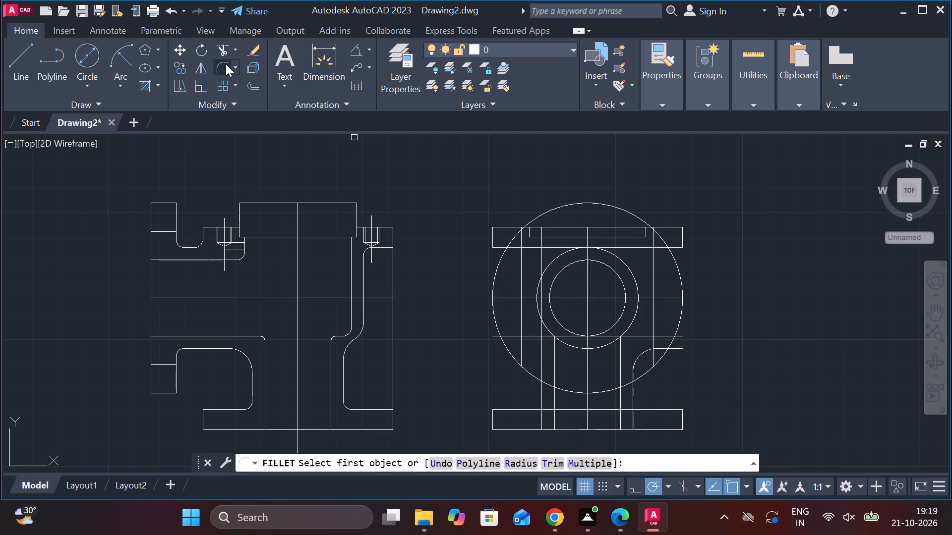
left_click(646, 350)
left_click(655, 344)
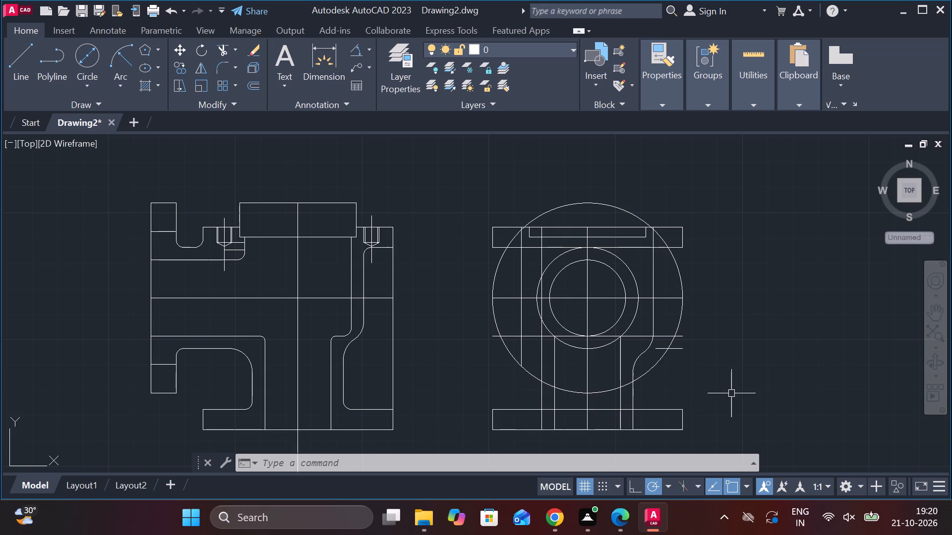
key("Escape")
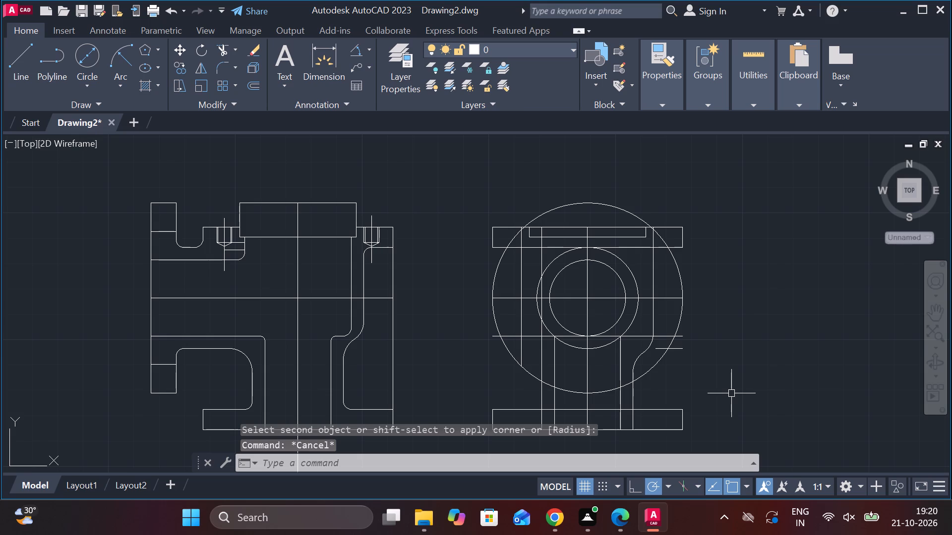
Extend the short horizontal line 20 below centre leftward across the neck to the large circle's left side.
type("EX")
key("Return")
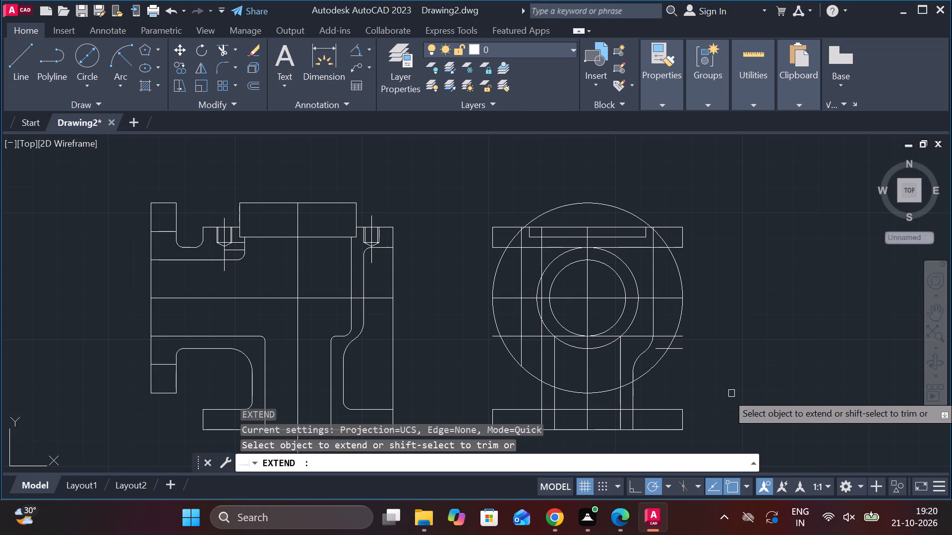
left_click(681, 352)
left_click(657, 349)
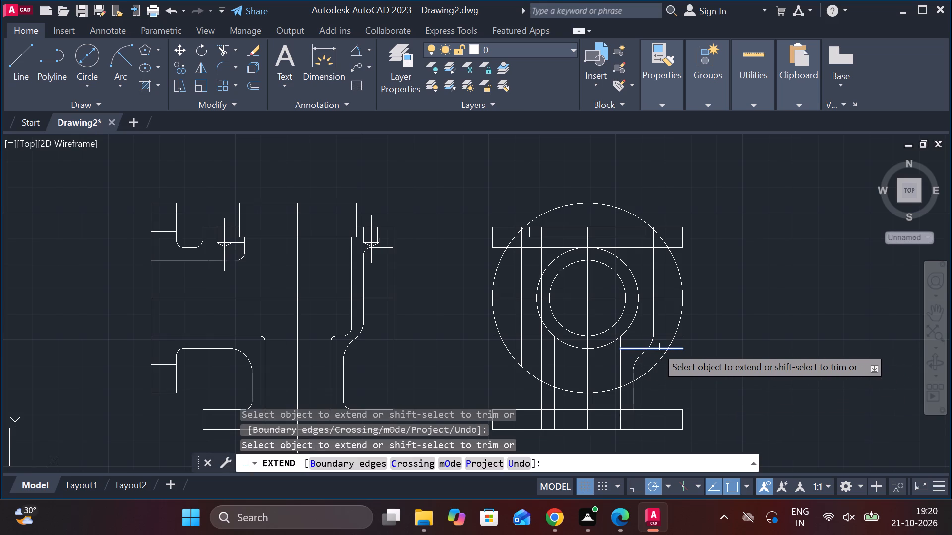
left_click(656, 347)
double_click(635, 347)
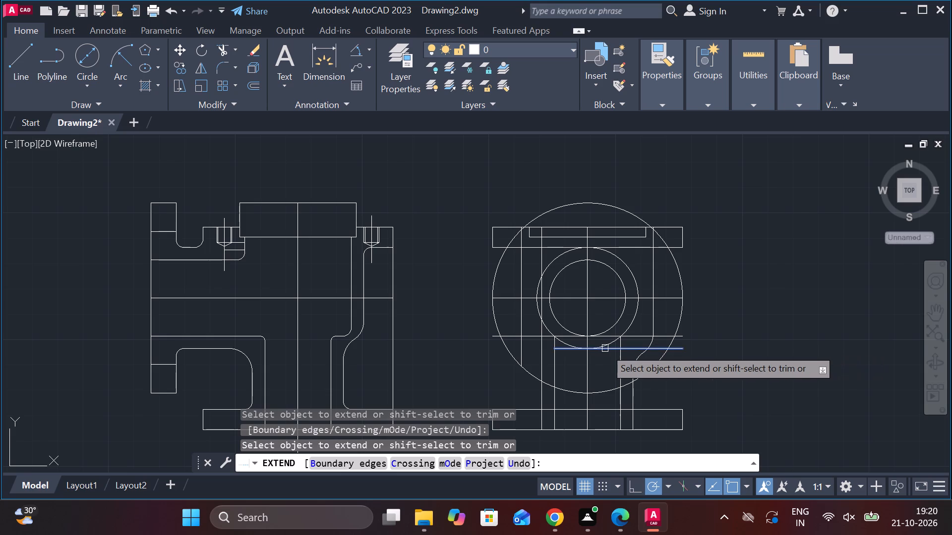
left_click(605, 348)
left_click(560, 349)
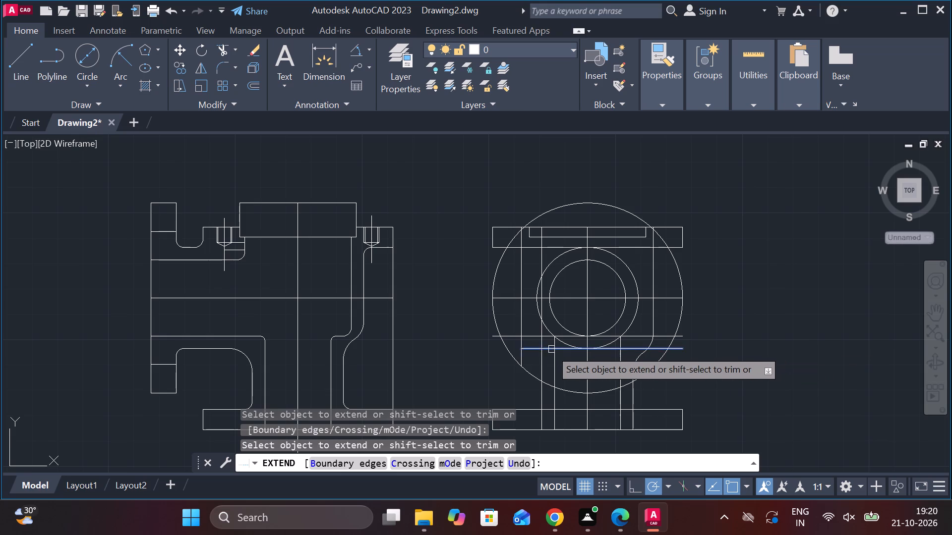
left_click(540, 349)
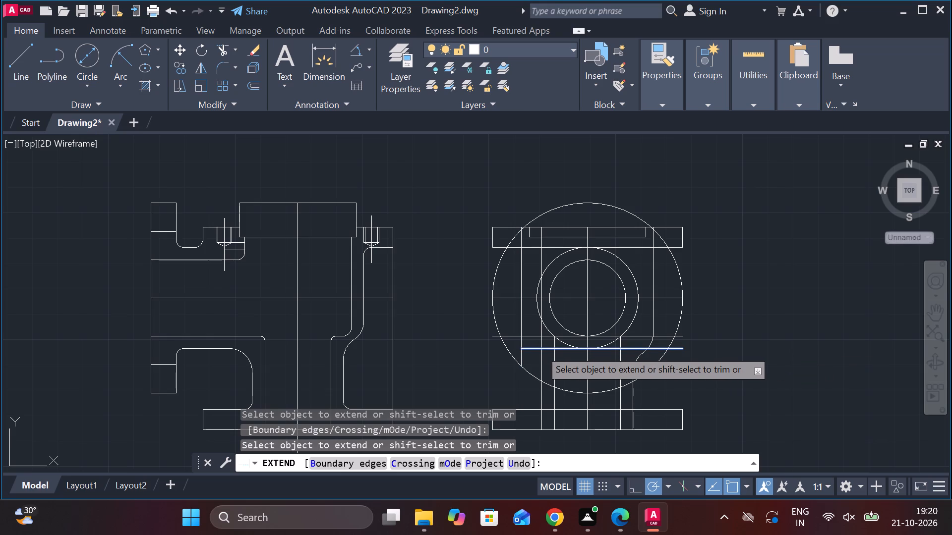
left_click(526, 349)
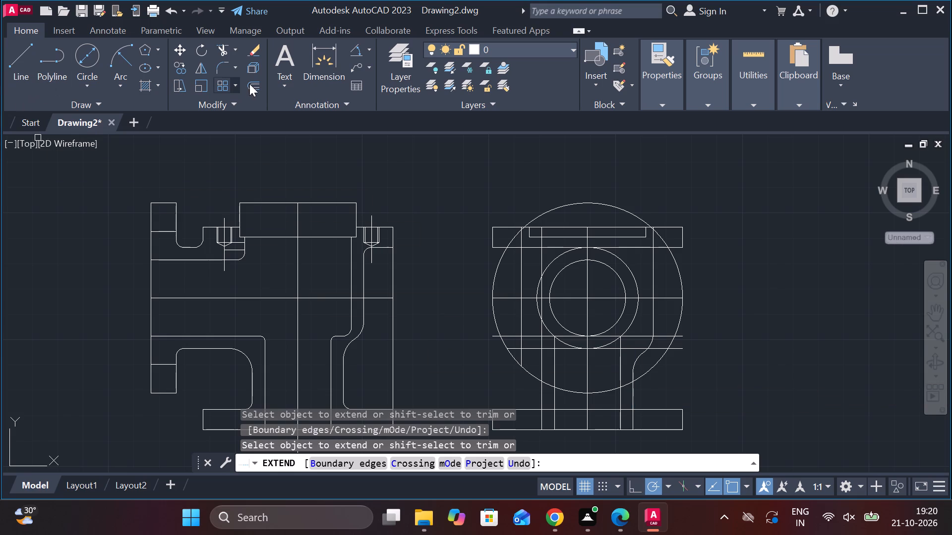
Fillet the left neck's inner vertical line with the extended horizontal line 20 below centre, using radius 9.
left_click(225, 73)
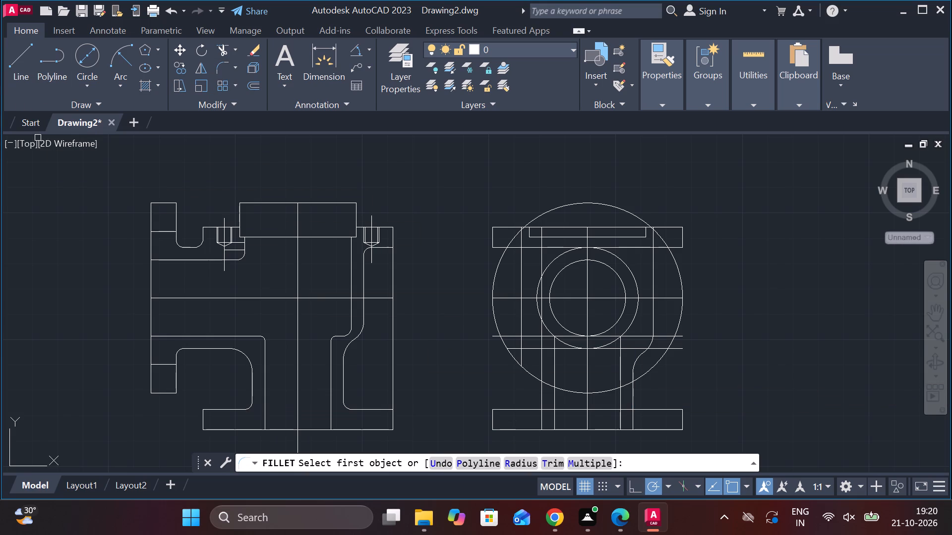
left_click(543, 372)
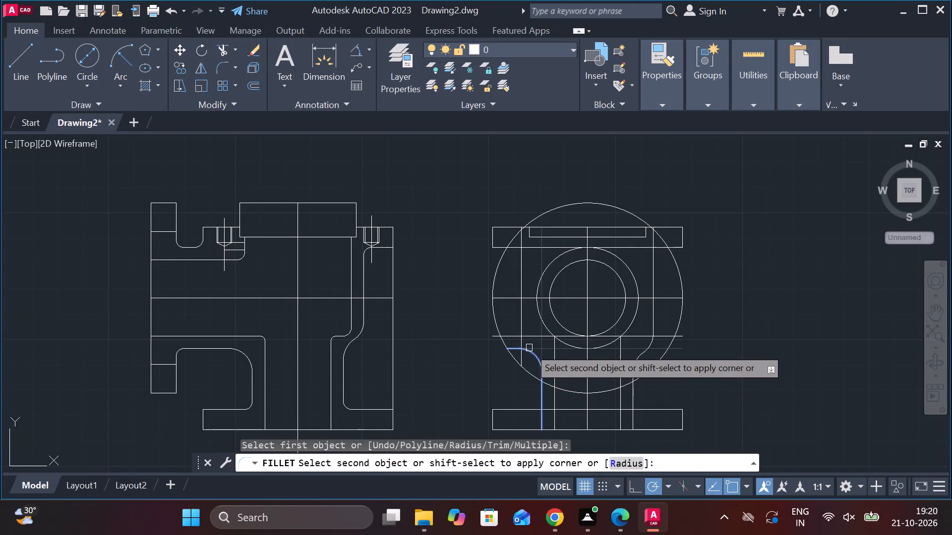
left_click(529, 348)
Fillet the left neck's new arc with the vertical line just outside it, using radius 9.
left_click(215, 66)
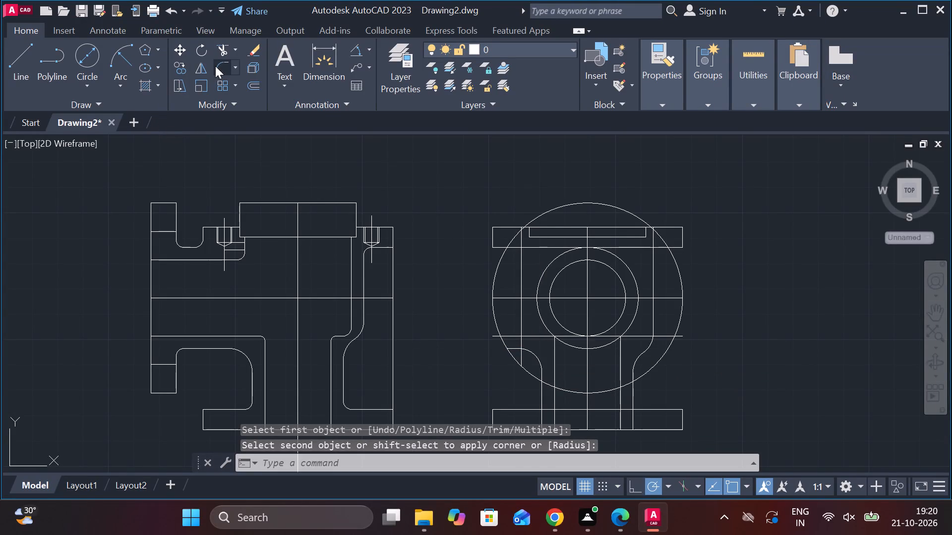
left_click(532, 347)
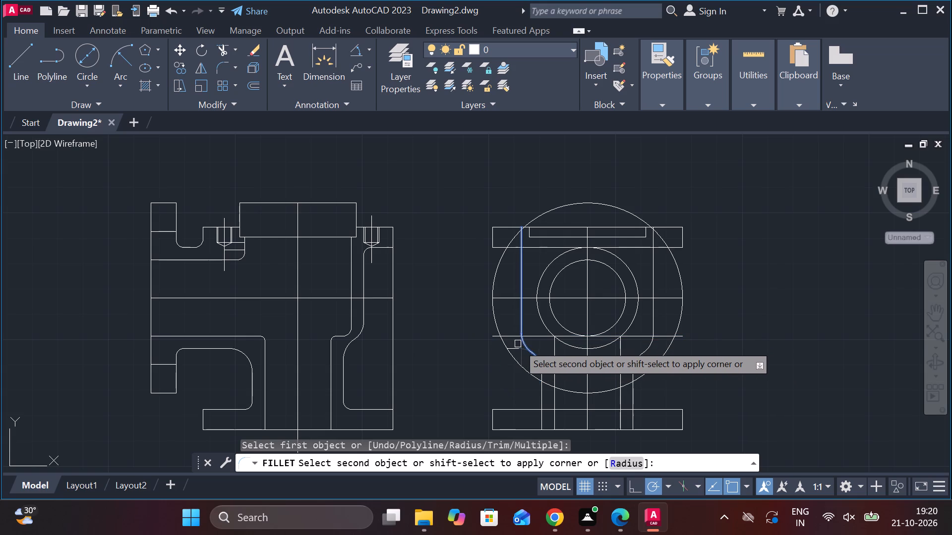
left_click(518, 344)
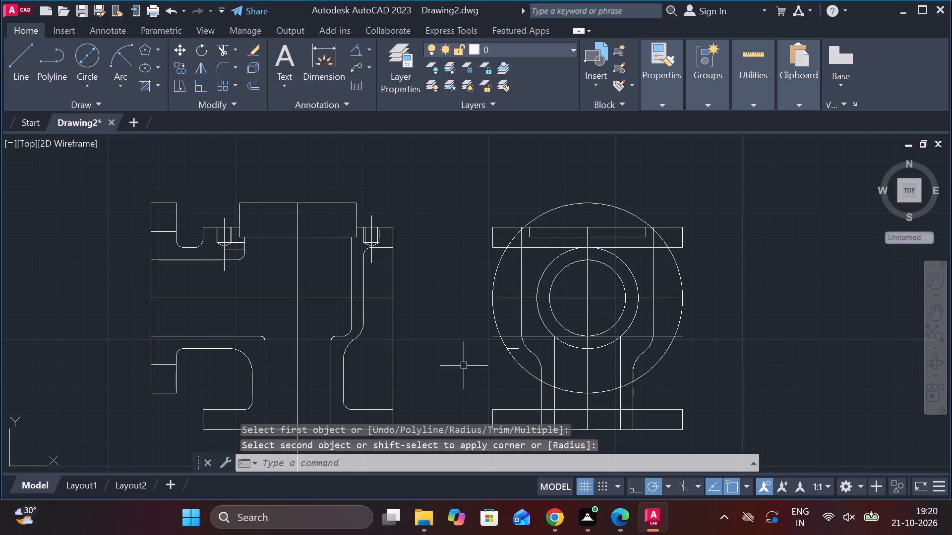
key("Escape")
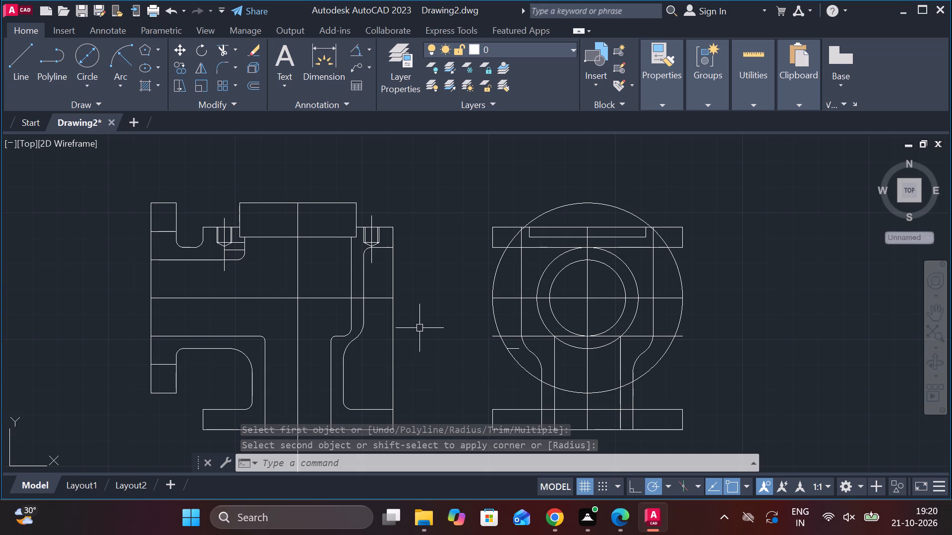
Trim away the leftover horizontal stub beside the left neck fillet and the left outer vertical line inside the top flange.
left_click(224, 49)
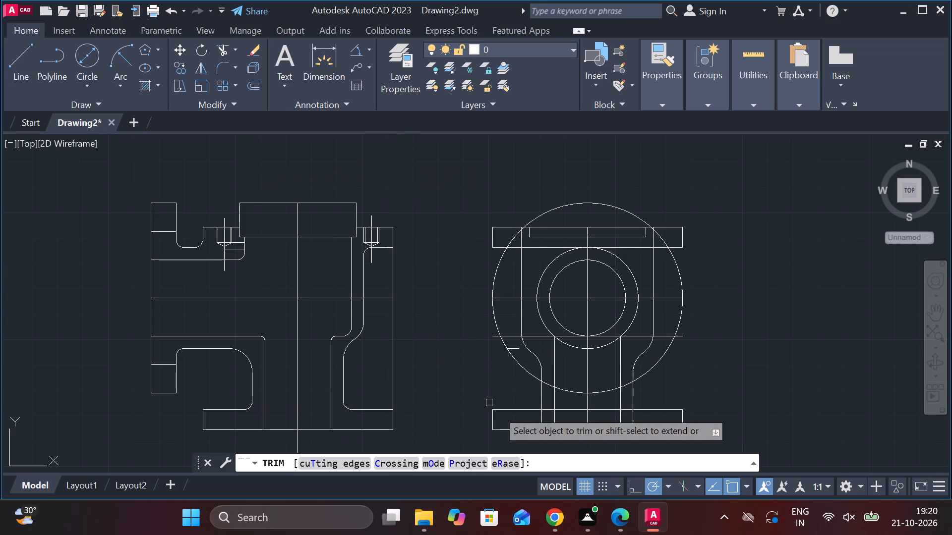
left_click(517, 352)
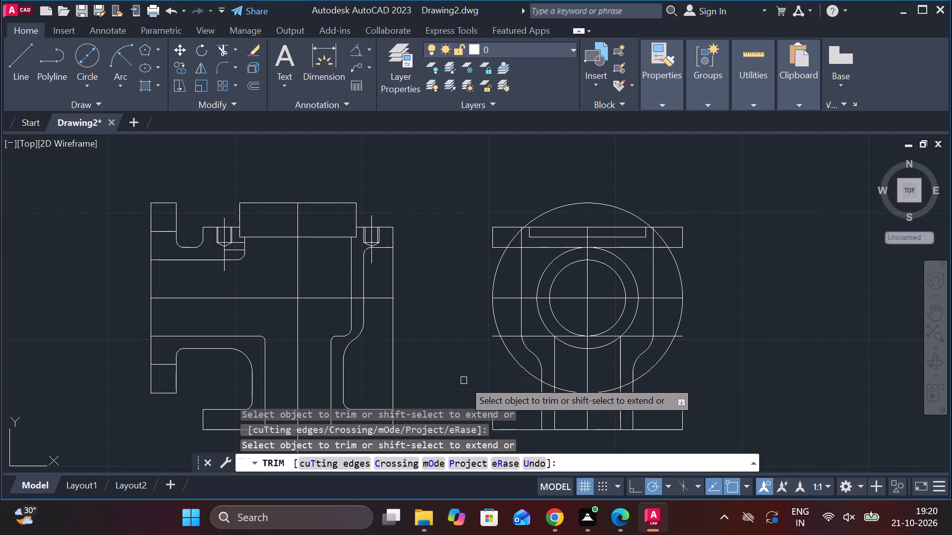
left_click(522, 242)
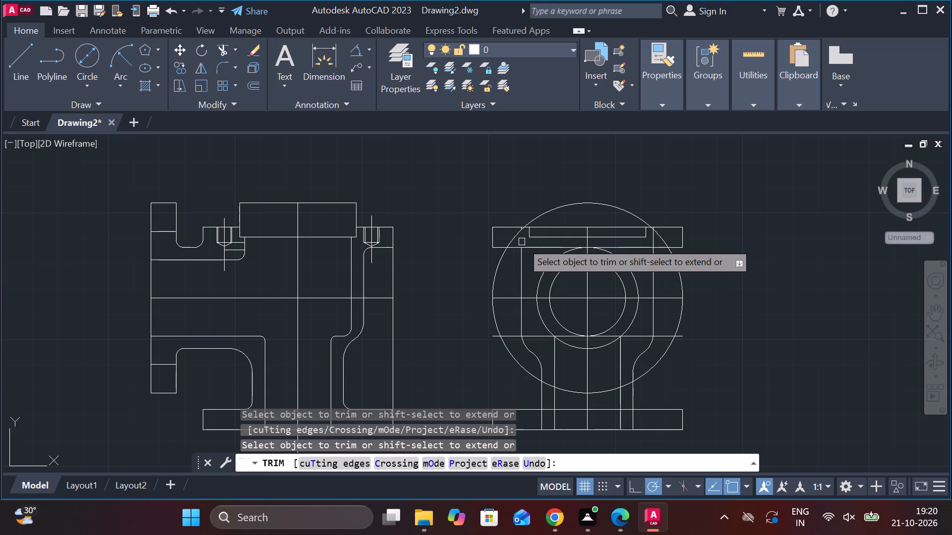
scroll(522, 242, "up", 5)
scroll(572, 231, "down", 3)
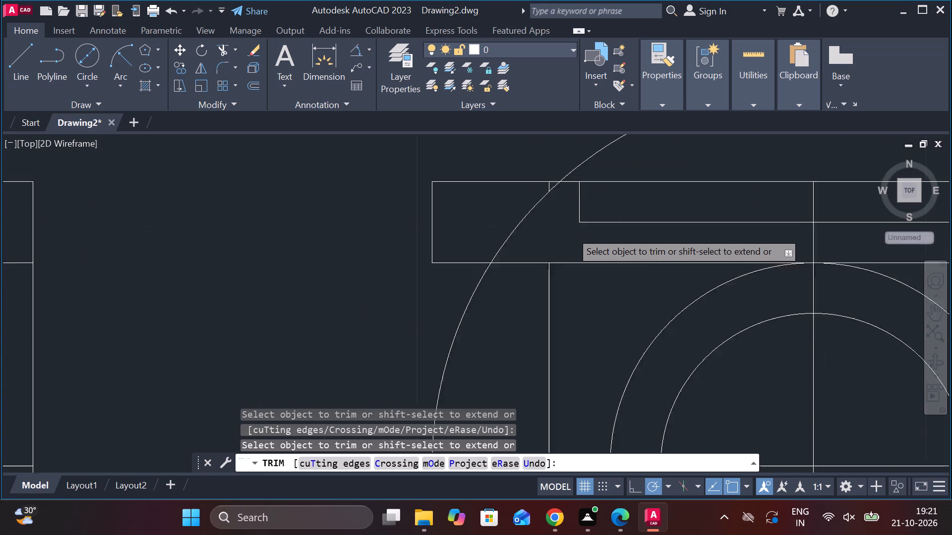
scroll(565, 189, "up", 2)
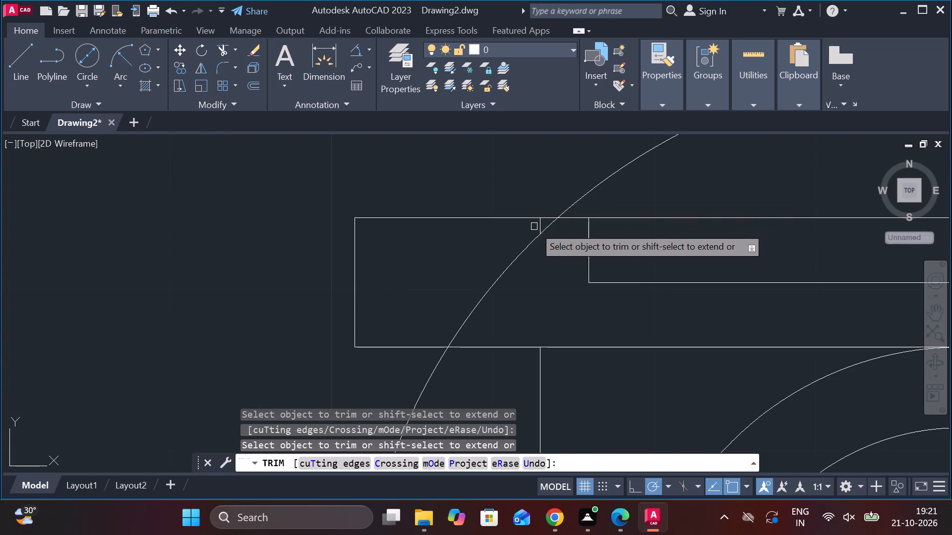
left_click(537, 226)
scroll(636, 295, "down", 3)
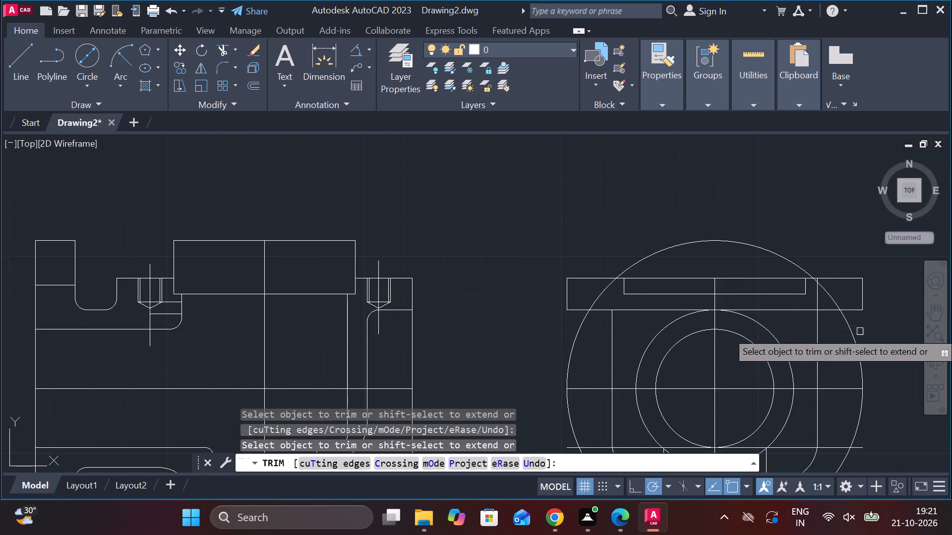
Trim away both pieces of the right outer vertical line inside the second view's top flange.
scroll(842, 316, "up", 3)
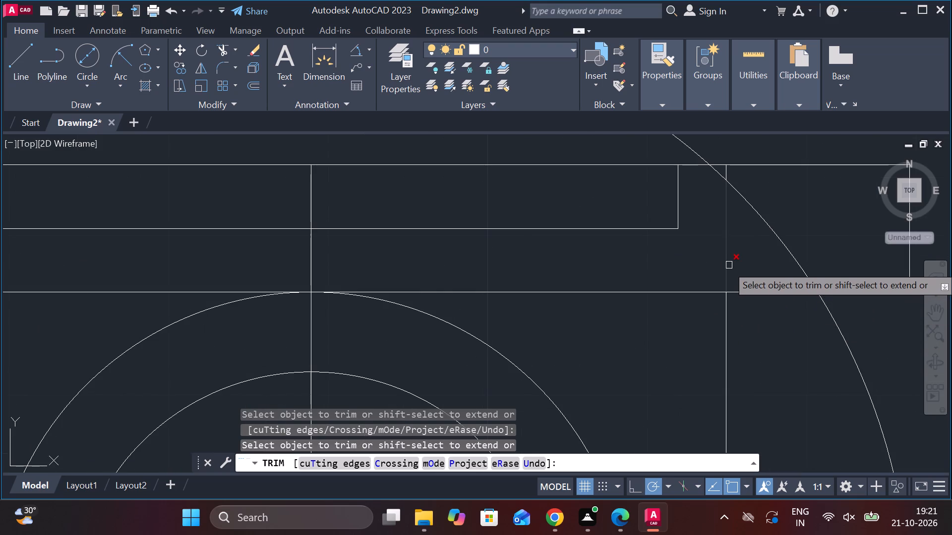
left_click(729, 265)
scroll(755, 191, "up", 2)
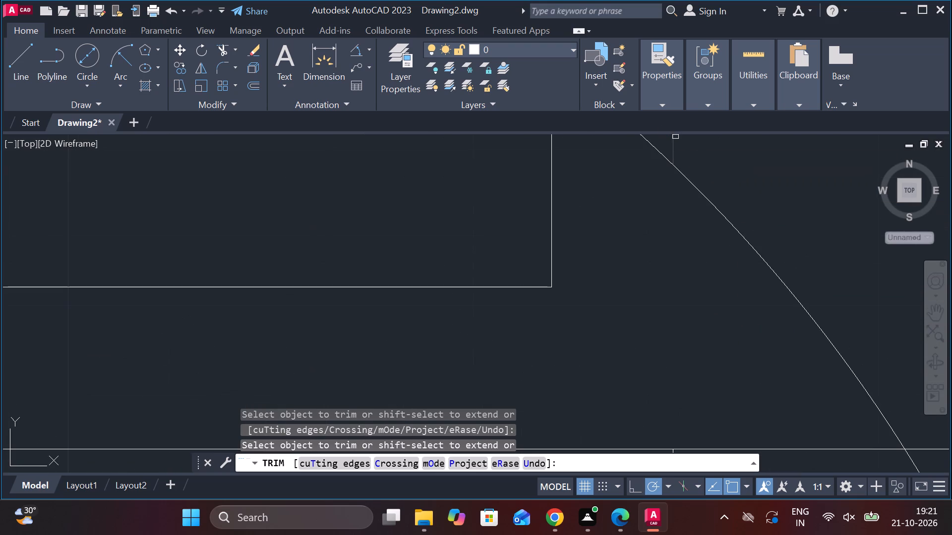
left_click(675, 147)
scroll(698, 213, "down", 1)
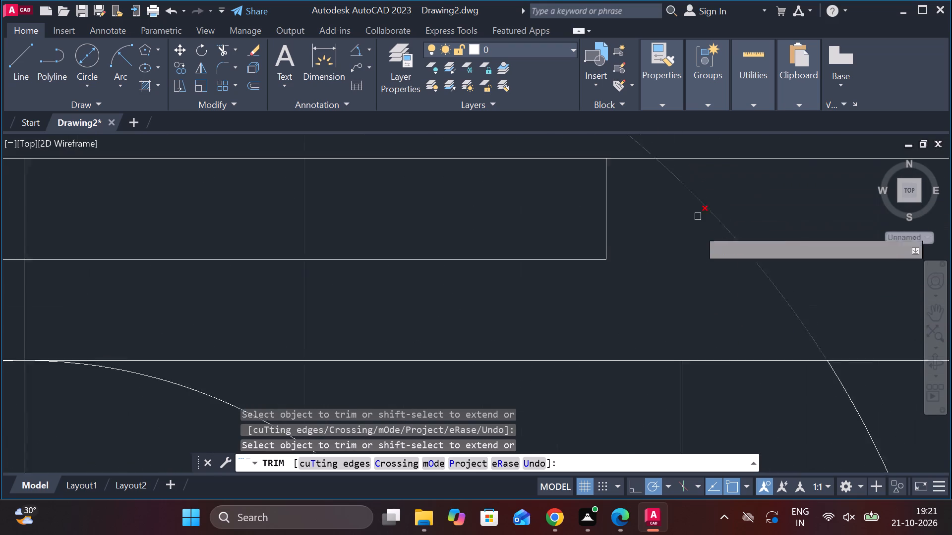
scroll(698, 234, "down", 2)
scroll(734, 327, "down", 4)
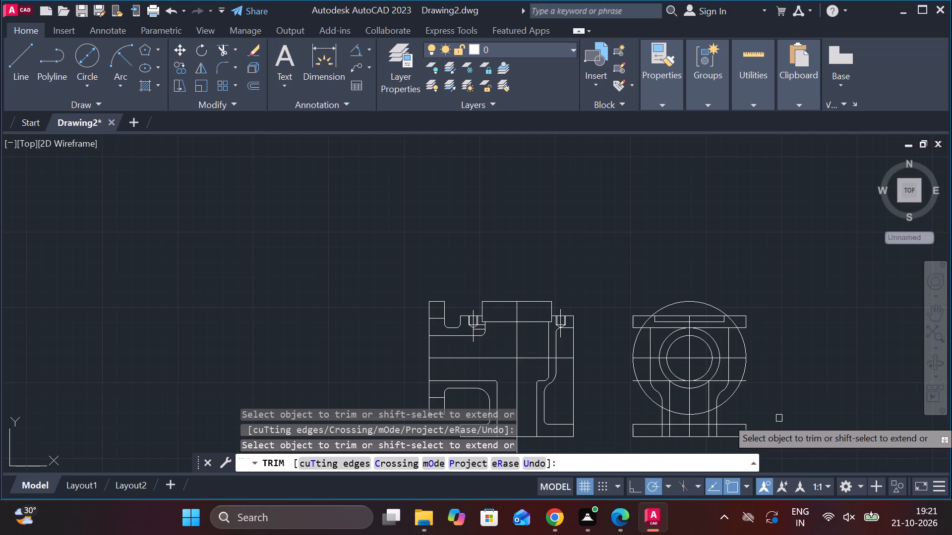
key("Escape")
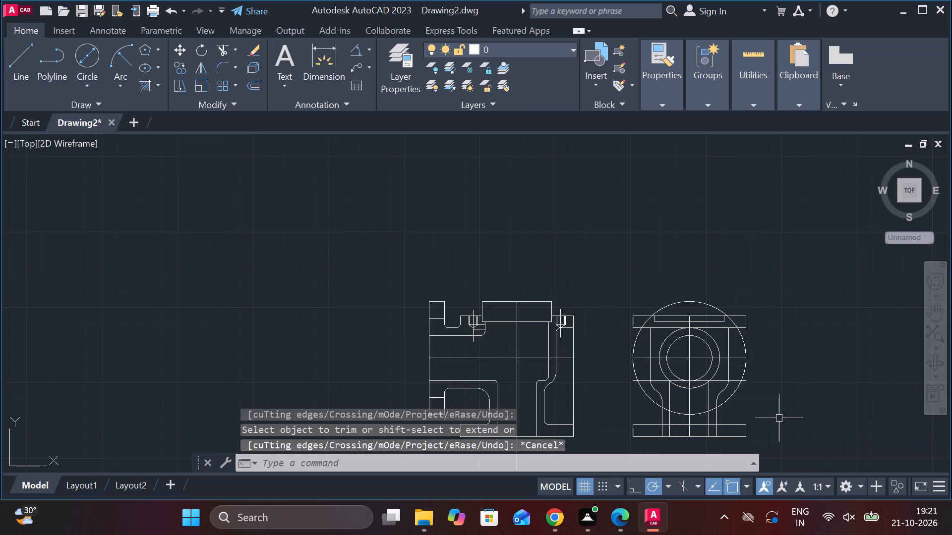
Delete the horizontal construction line 15 below the second view's centreline.
left_click(733, 382)
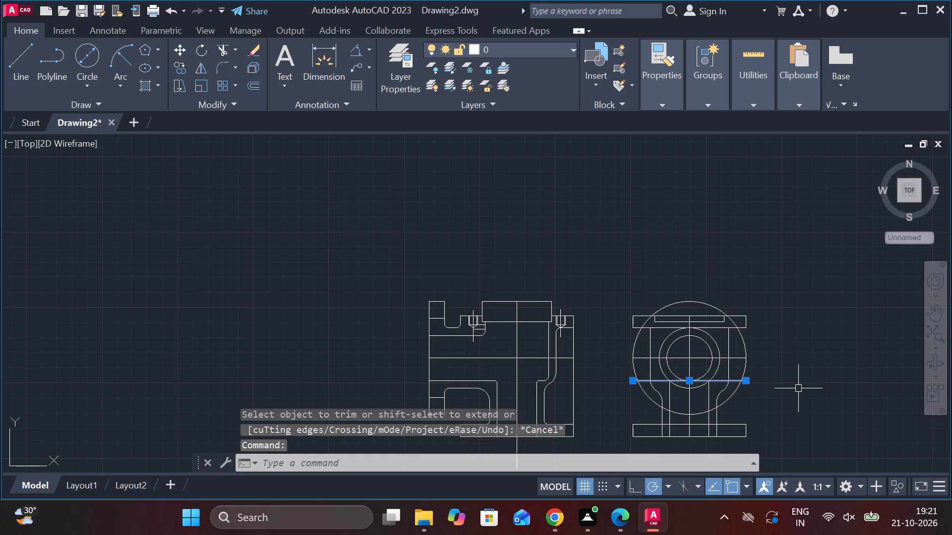
key("Delete")
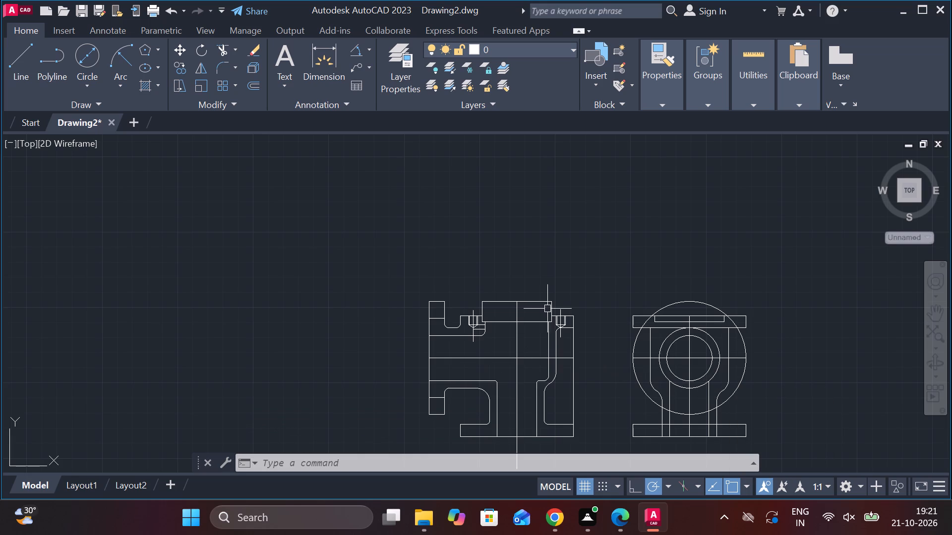
Draw a horizontal projection line about 85 long from the section view's right drilled hole tip to the second view's vertical centreline.
scroll(552, 330, "up", 4)
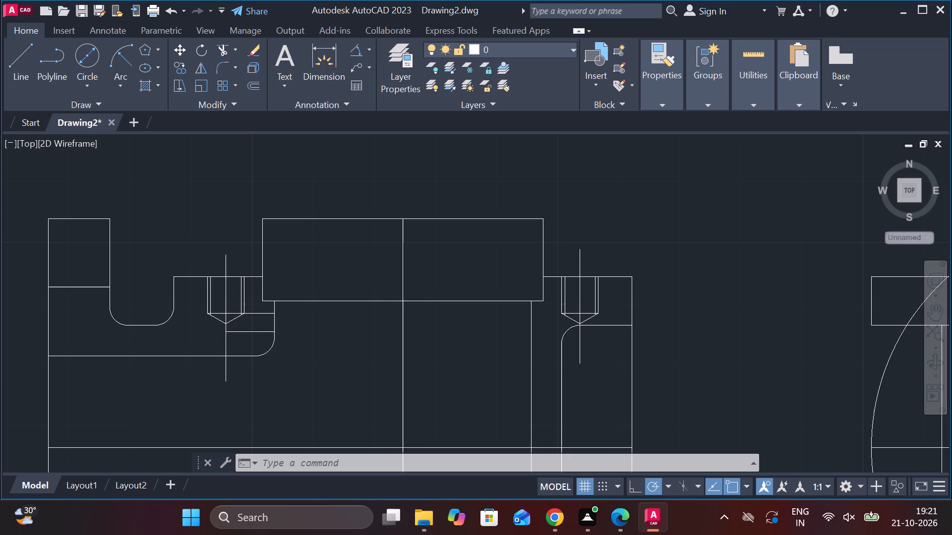
left_click(16, 64)
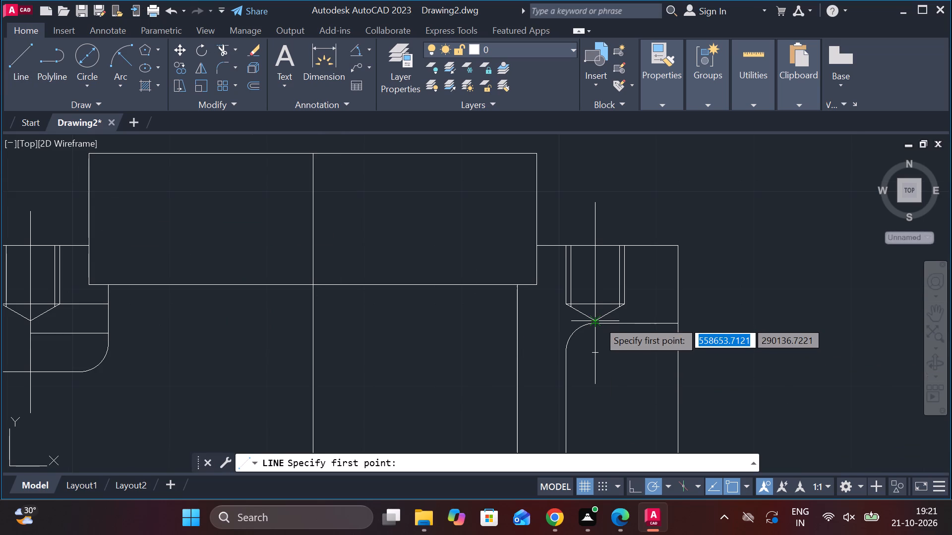
scroll(607, 322, "up", 3)
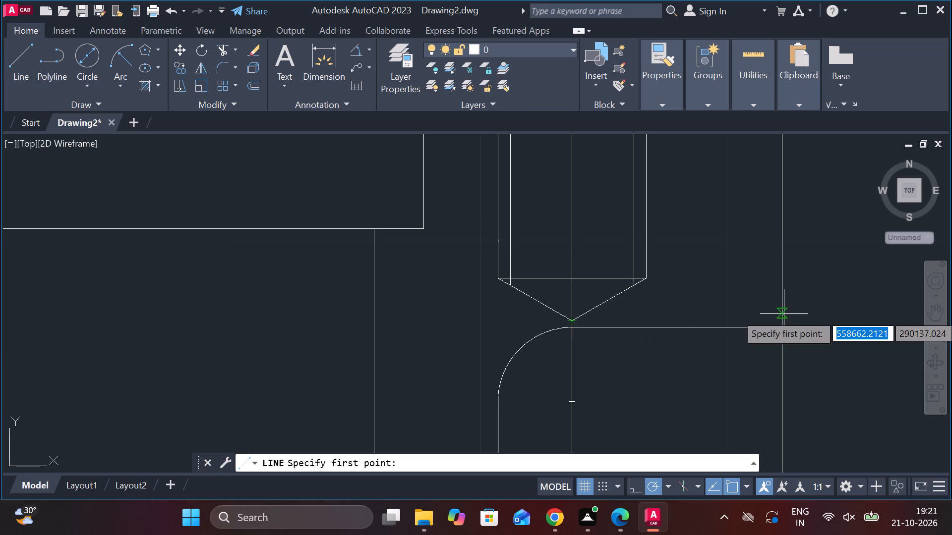
scroll(845, 315, "down", 5)
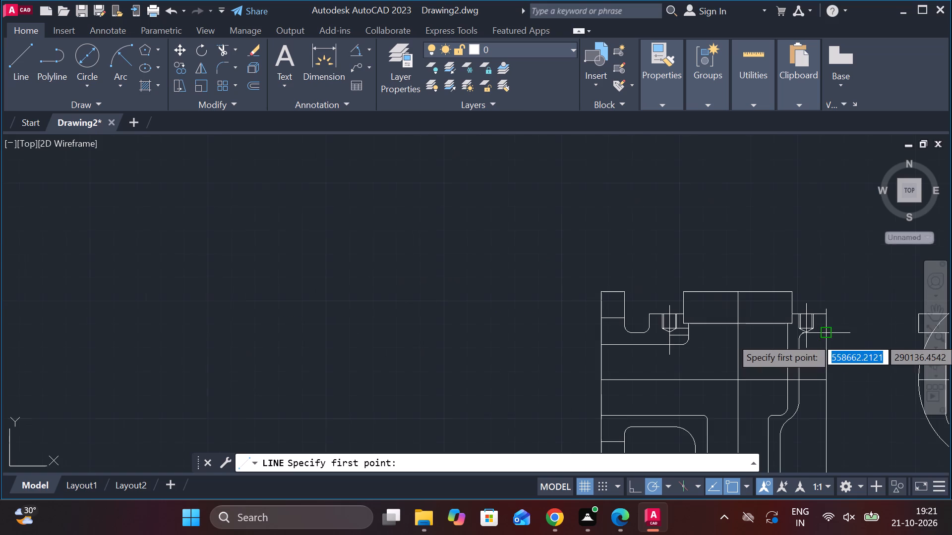
scroll(605, 383, "down", 3)
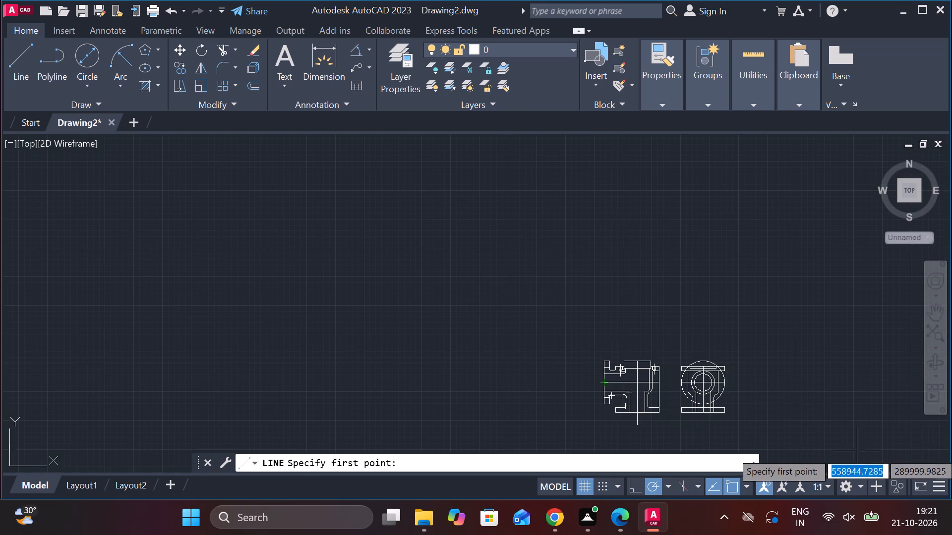
scroll(654, 409, "up", 5)
scroll(654, 409, "down", 3)
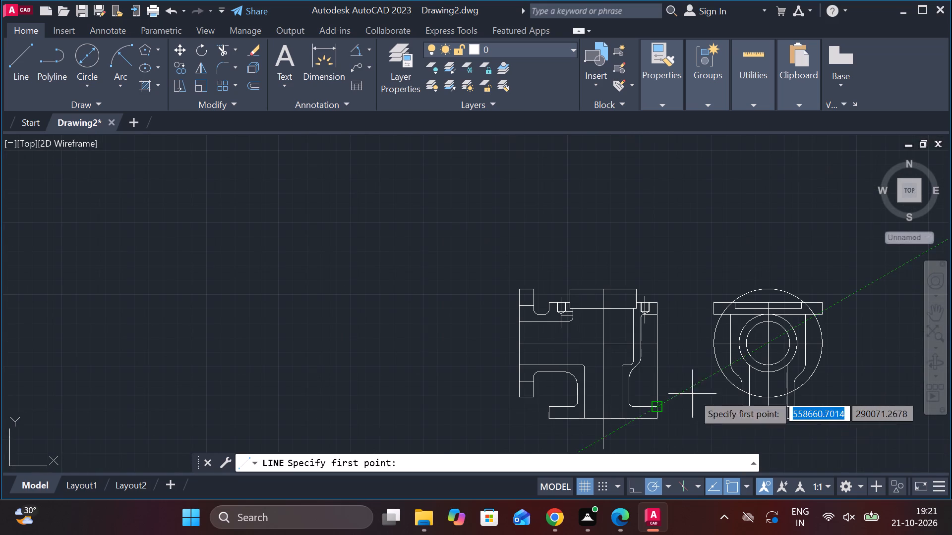
scroll(706, 376, "up", 2)
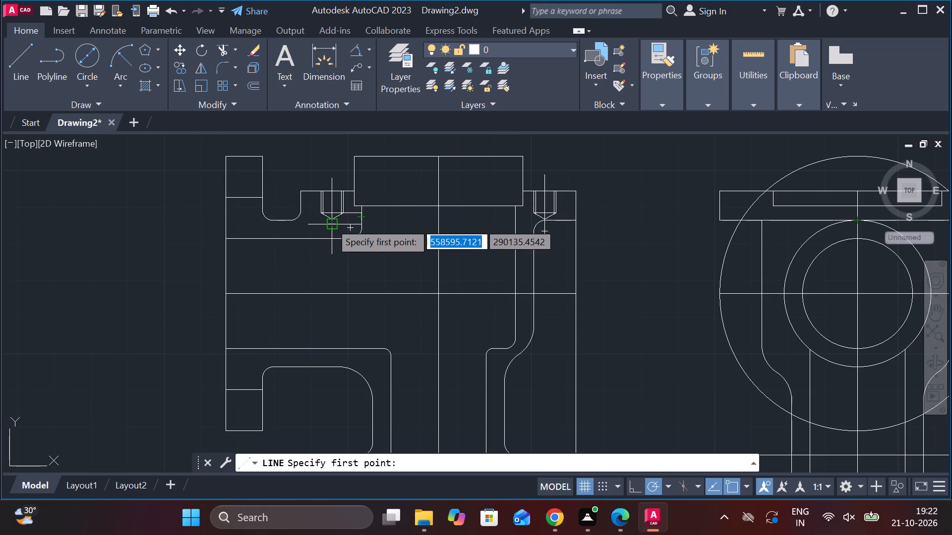
scroll(333, 220, "up", 3)
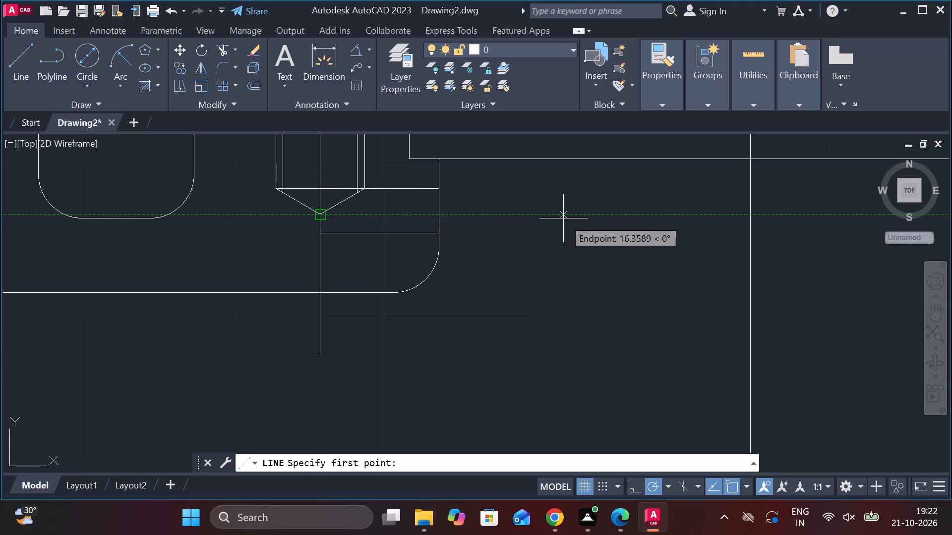
scroll(563, 218, "down", 1)
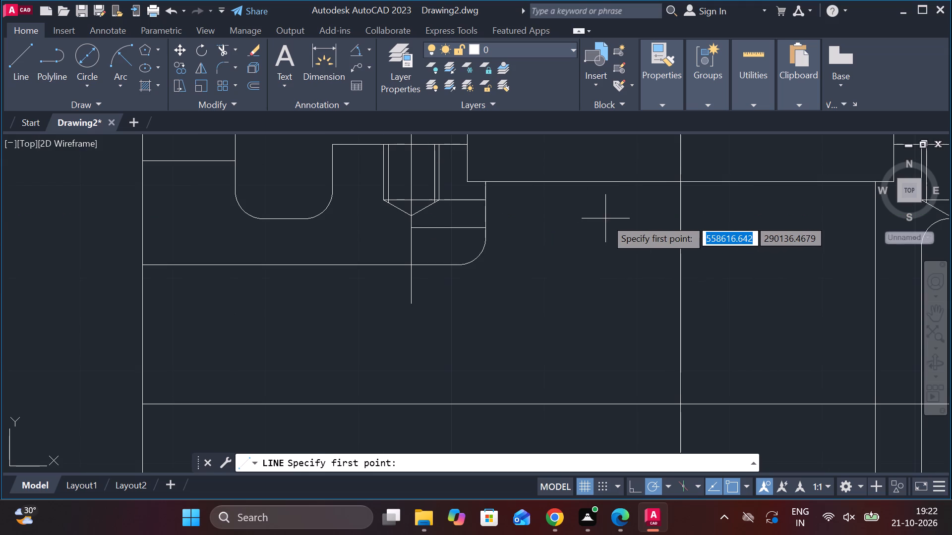
scroll(605, 218, "down", 2)
scroll(781, 229, "up", 3)
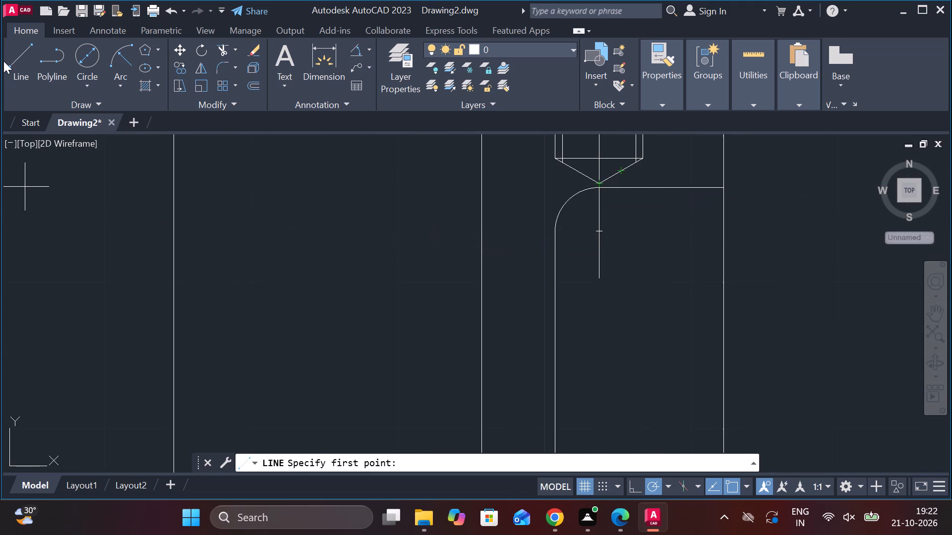
left_click(23, 66)
scroll(610, 186, "up", 2)
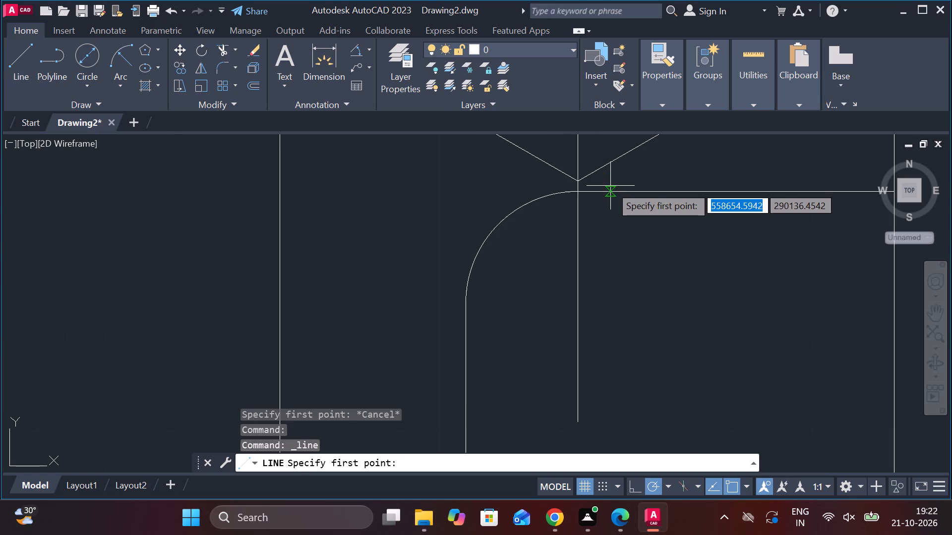
left_click(577, 181)
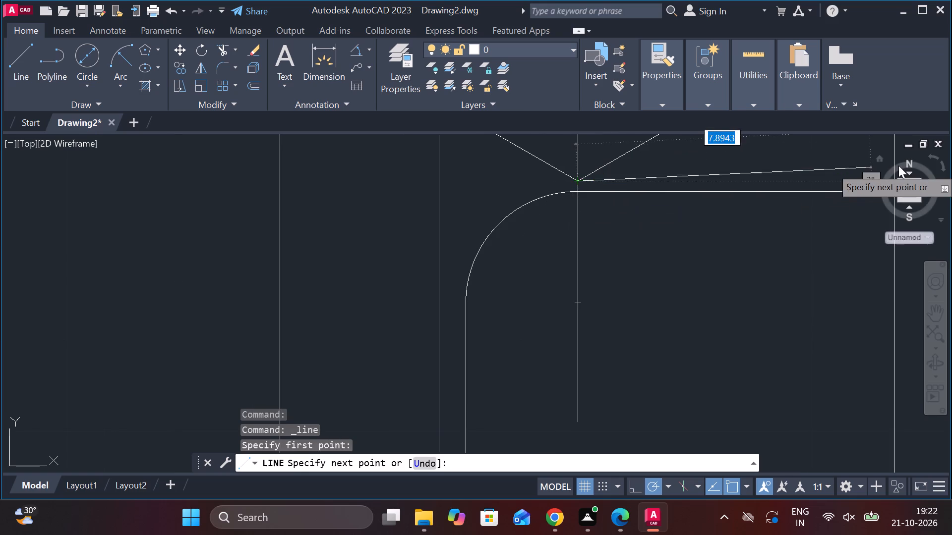
scroll(899, 165, "down", 3)
scroll(725, 291, "down", 4)
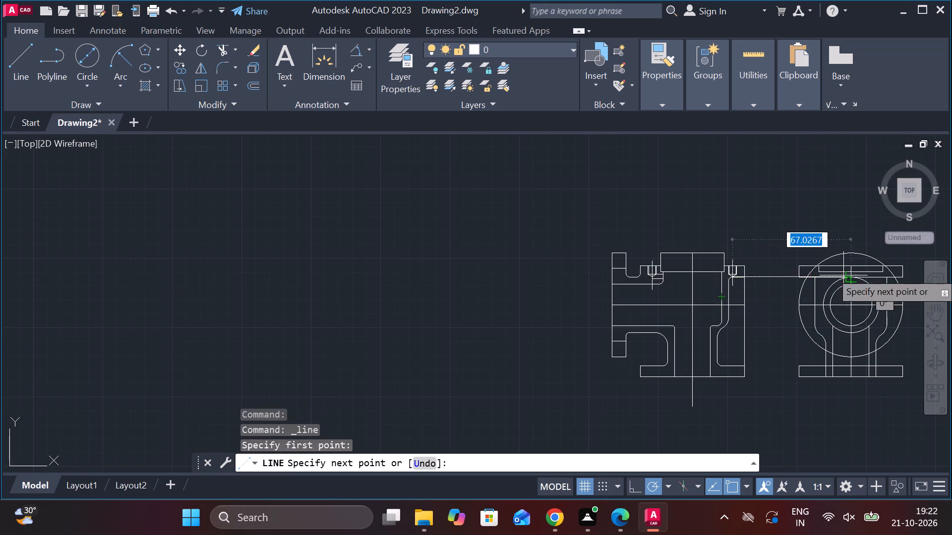
scroll(946, 254, "down", 1)
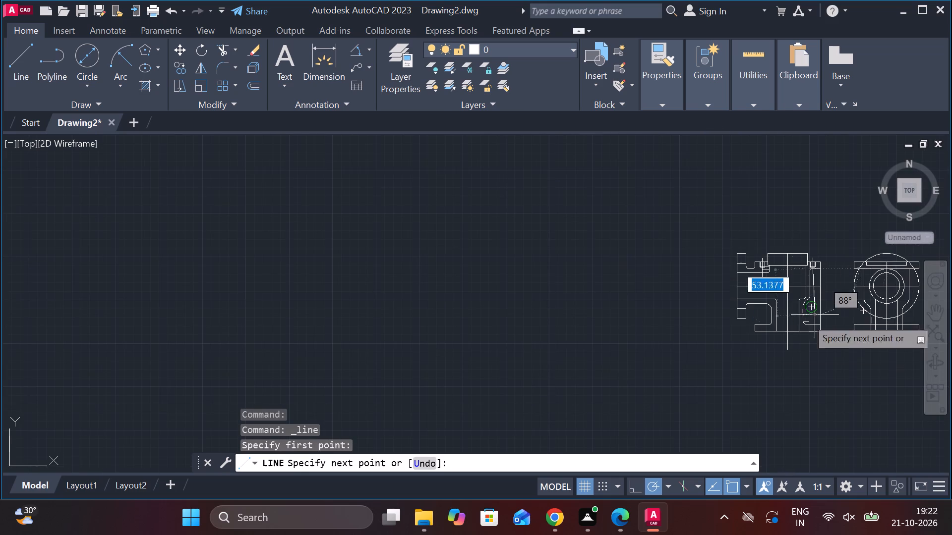
scroll(332, 290, "down", 3)
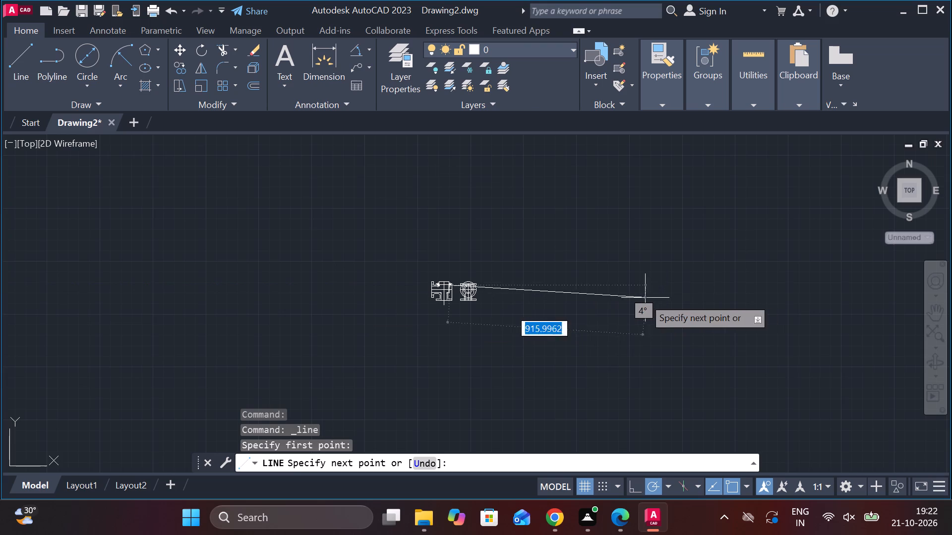
scroll(644, 285, "up", 1)
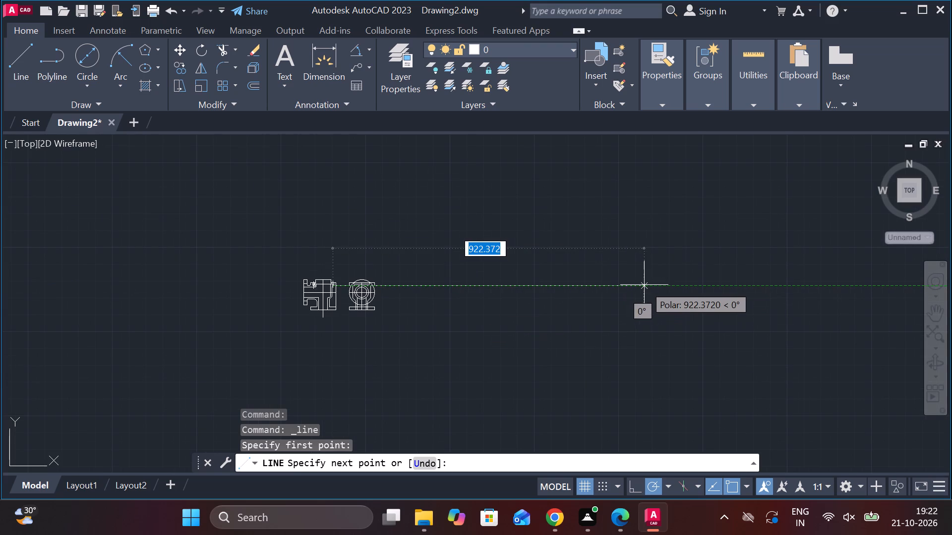
scroll(424, 287, "up", 3)
scroll(424, 287, "down", 3)
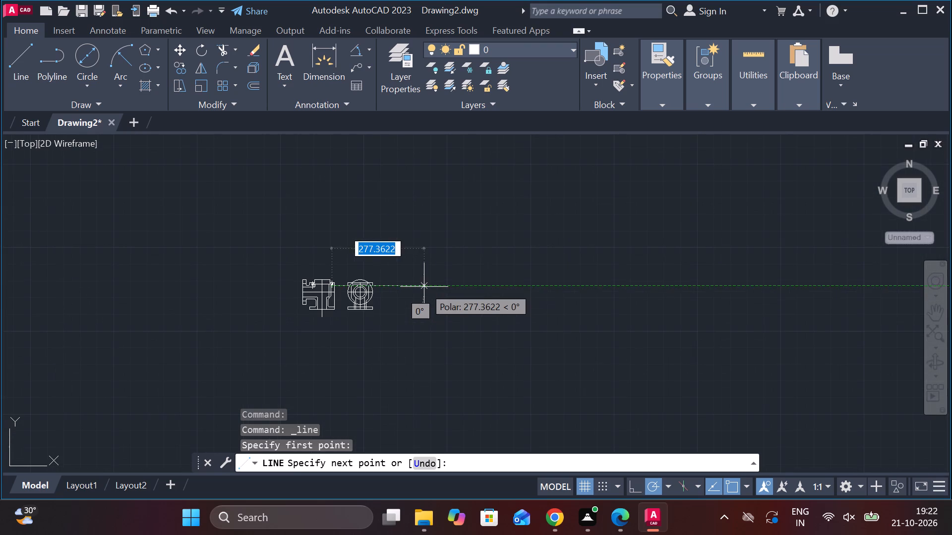
scroll(340, 283, "up", 4)
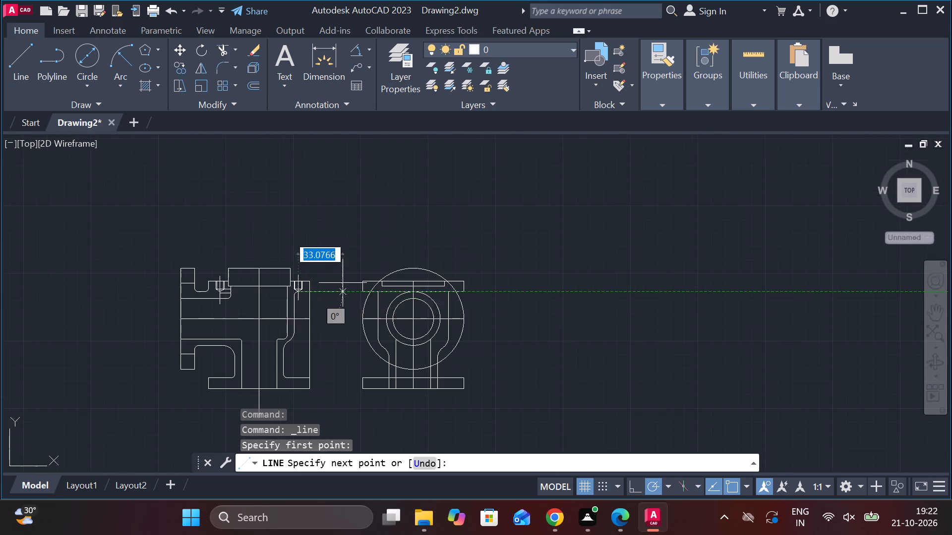
scroll(343, 283, "up", 1)
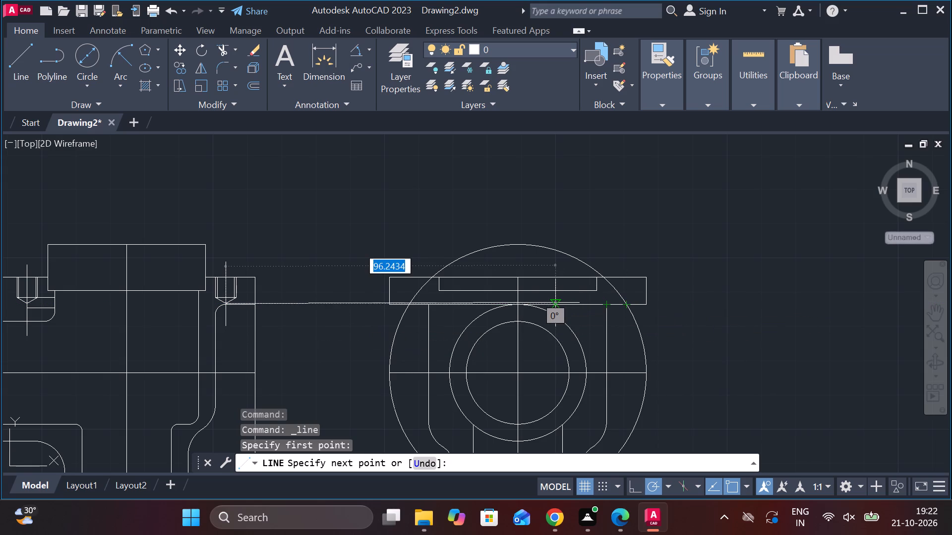
left_click(517, 302)
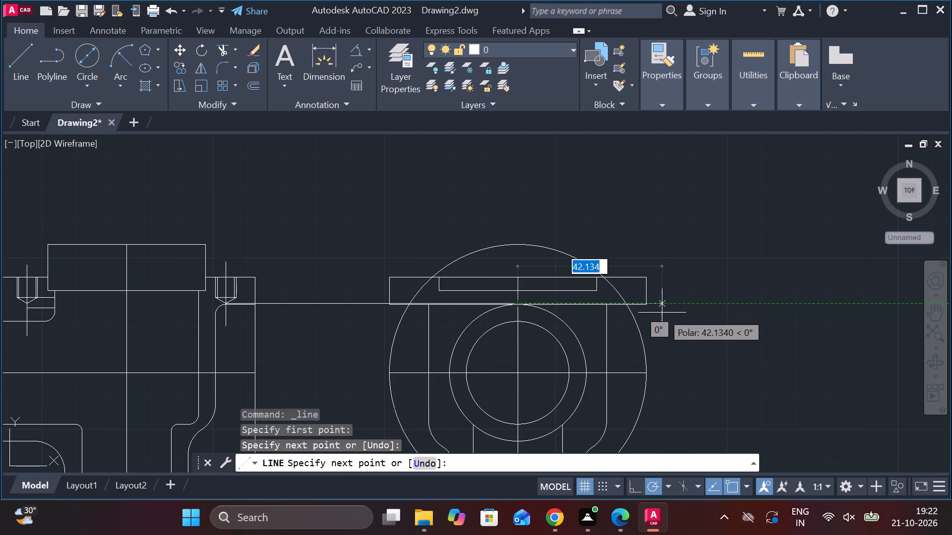
key("Escape")
Copy the section view's complete right drilled hole, including its centreline, horizontally about 85 onto the second view's vertical centreline in the top flange.
scroll(494, 314, "up", 2)
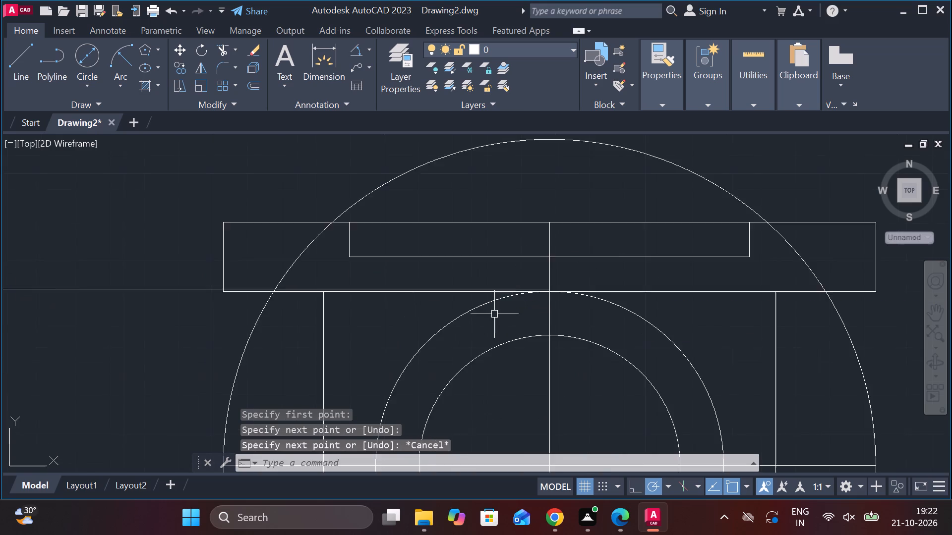
scroll(494, 314, "up", 2)
scroll(583, 284, "down", 2)
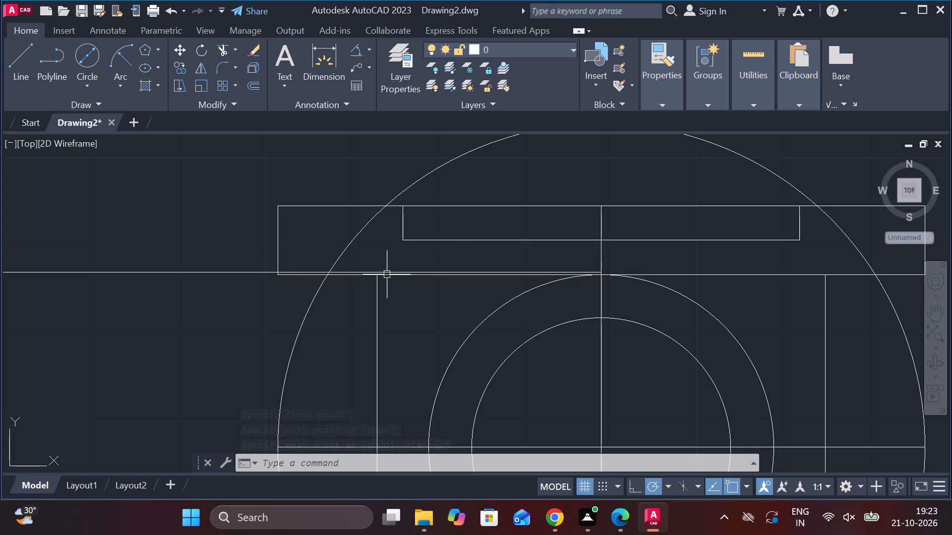
scroll(261, 280, "down", 2)
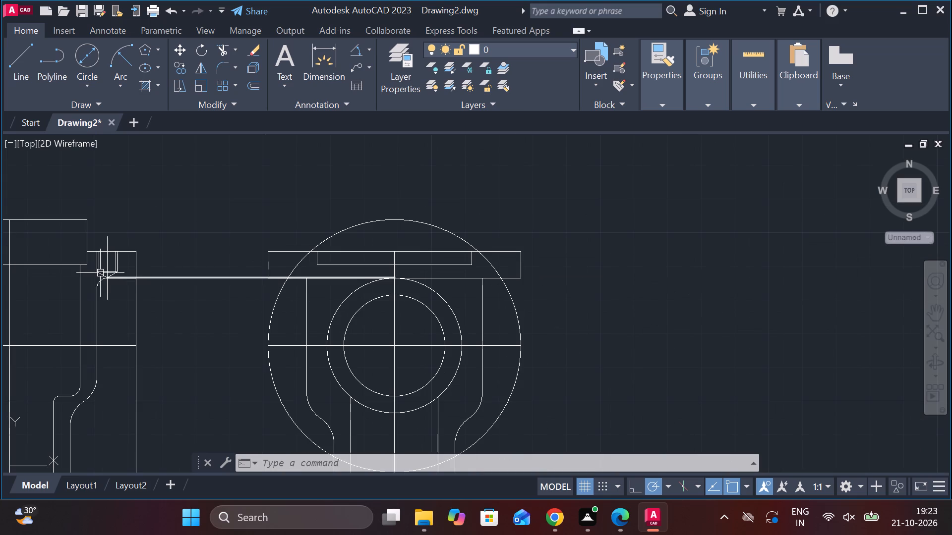
scroll(93, 269, "up", 3)
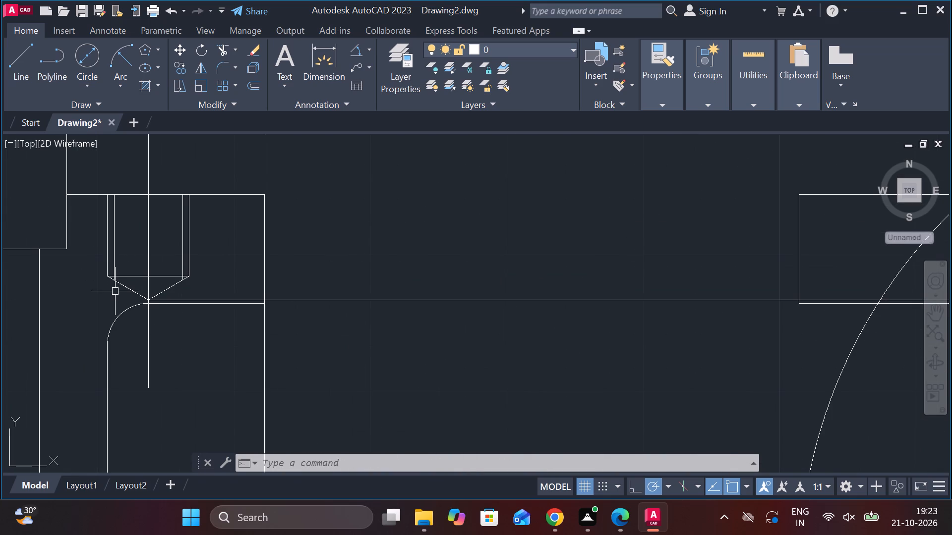
left_click(105, 250)
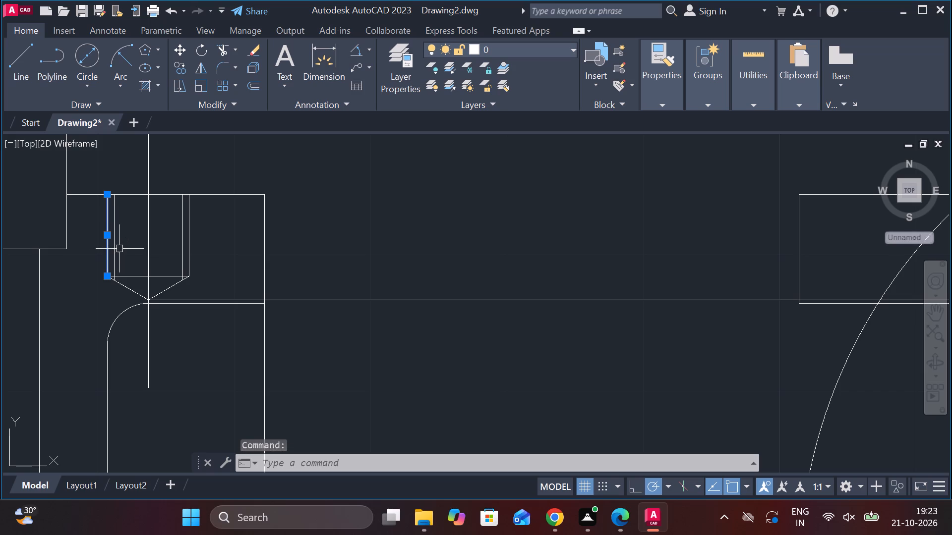
left_click(114, 249)
left_click(181, 246)
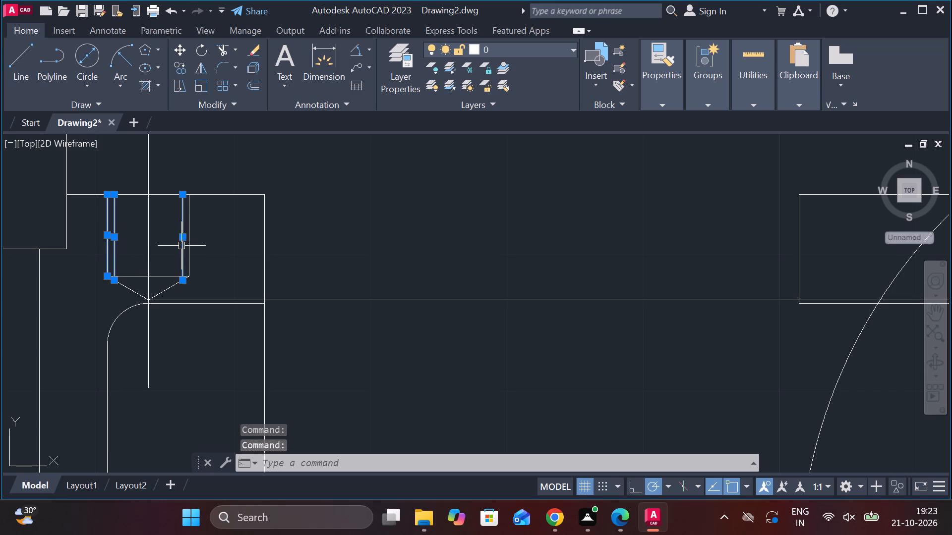
left_click(188, 245)
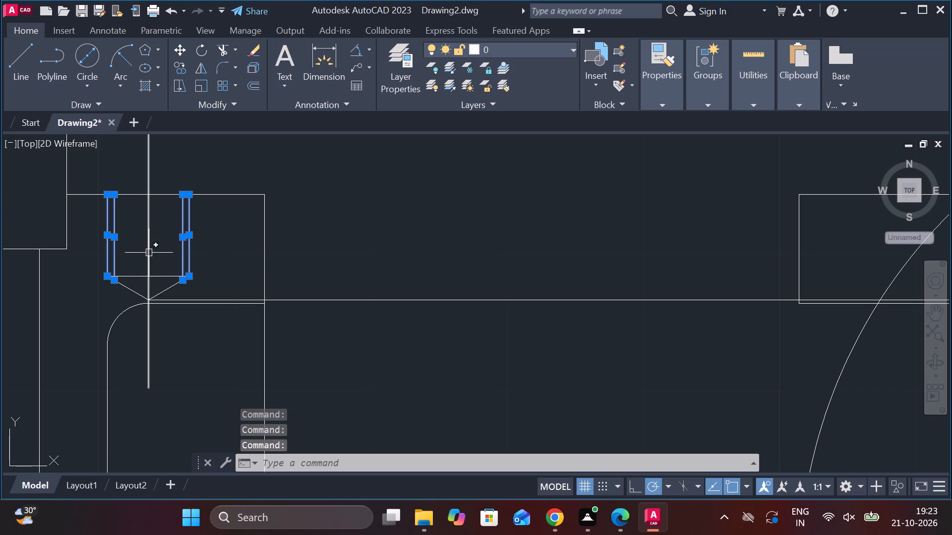
left_click(150, 253)
left_click(159, 280)
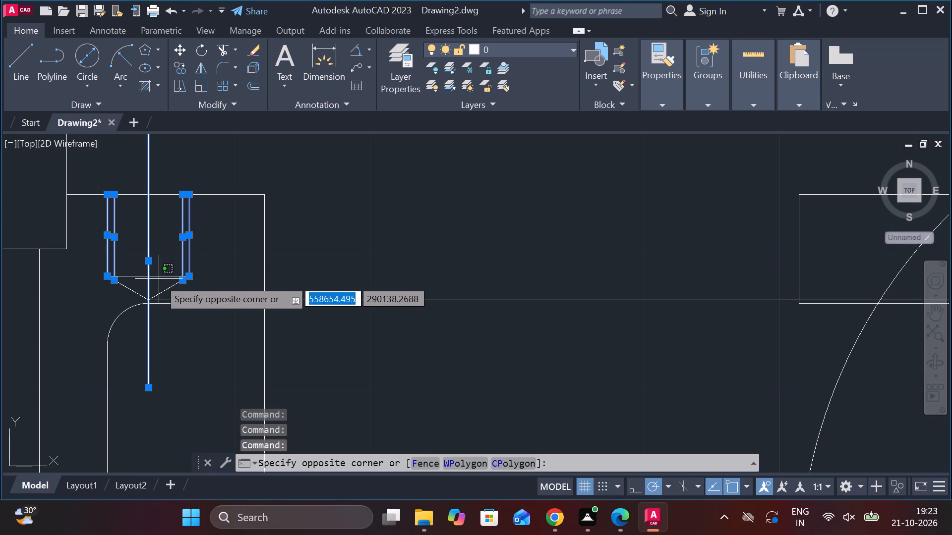
left_click(159, 273)
left_click(159, 276)
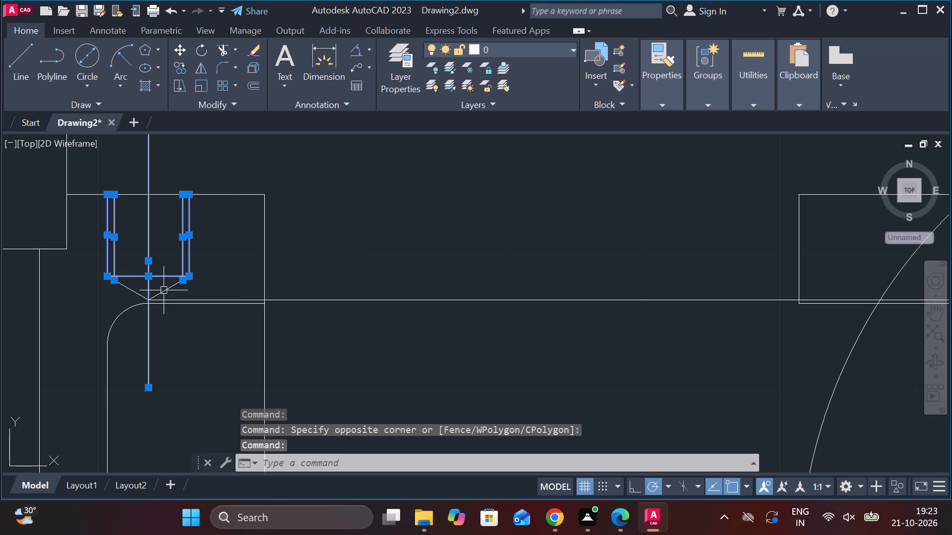
left_click(165, 293)
left_click(136, 294)
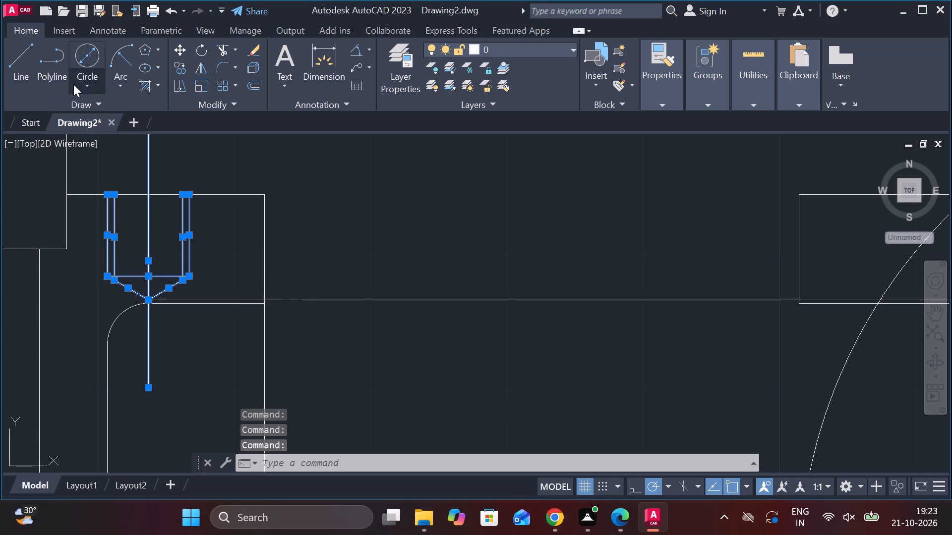
left_click(176, 65)
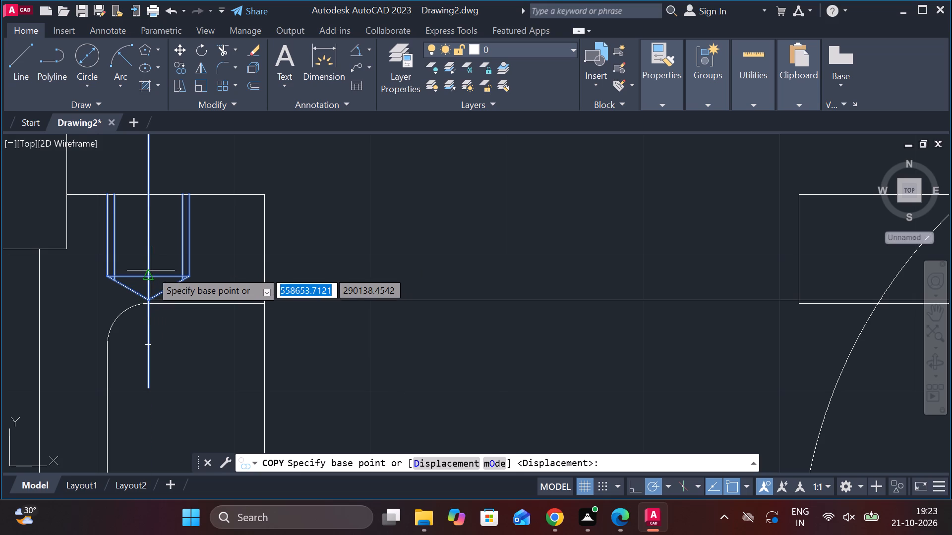
left_click(151, 273)
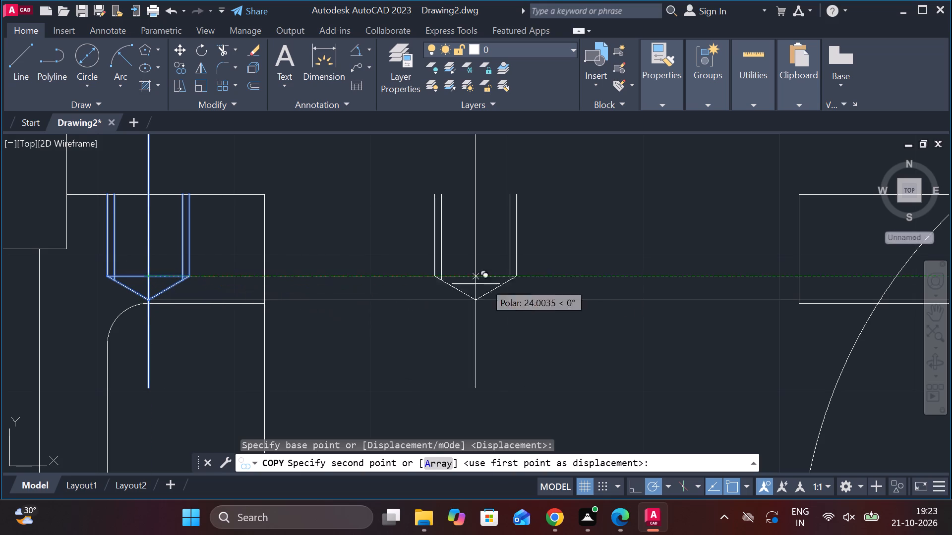
scroll(751, 271, "down", 2)
scroll(647, 359, "down", 3)
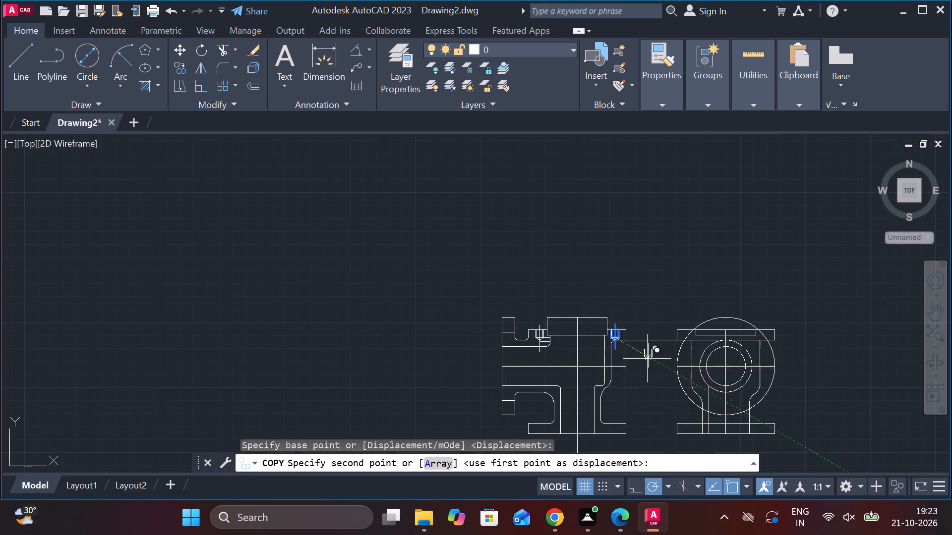
scroll(810, 338, "up", 3)
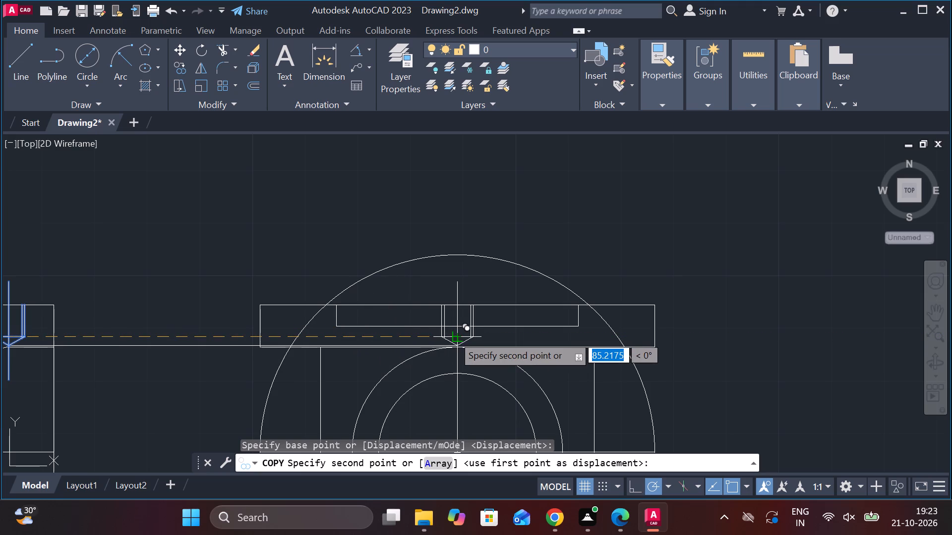
left_click(453, 335)
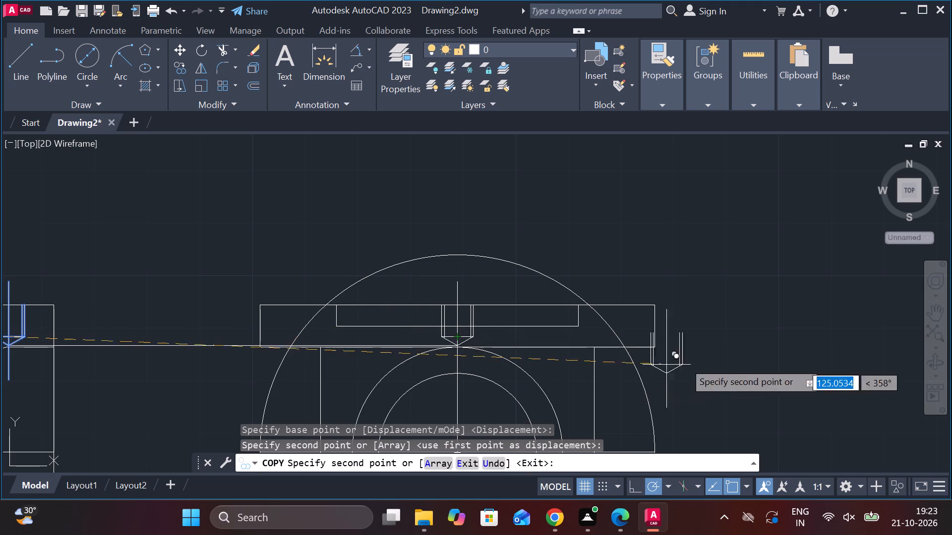
Trim the second view's flange hole base line between the inner and outer thread lines on both sides.
key("Escape")
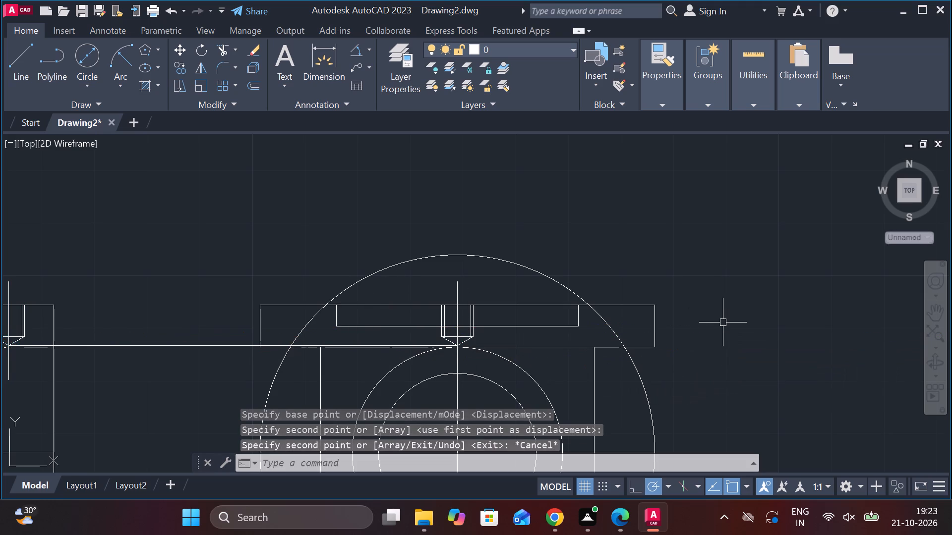
scroll(382, 333, "up", 4)
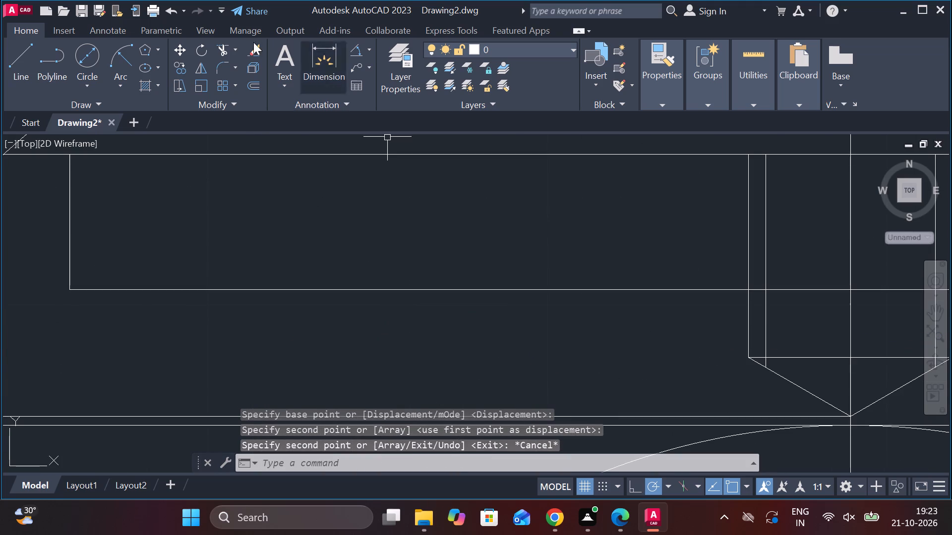
left_click(221, 49)
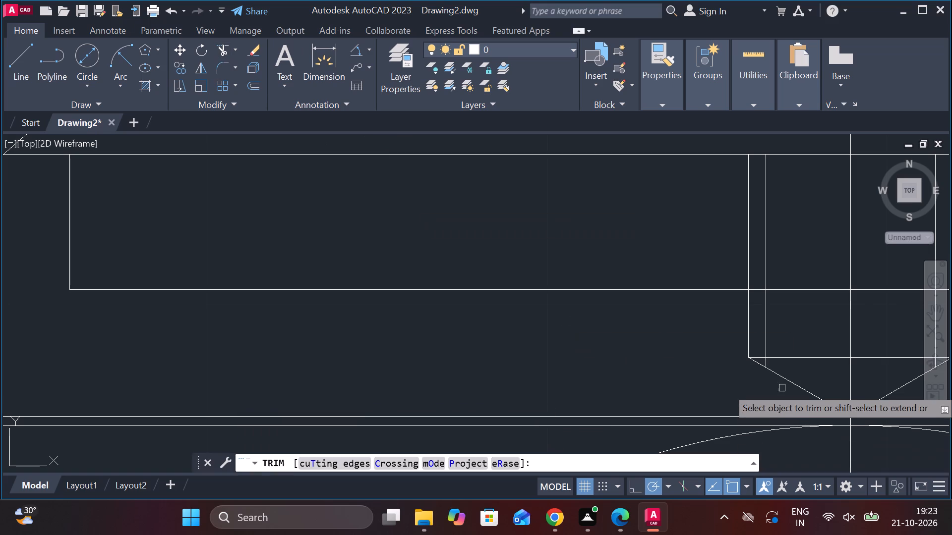
left_click(757, 356)
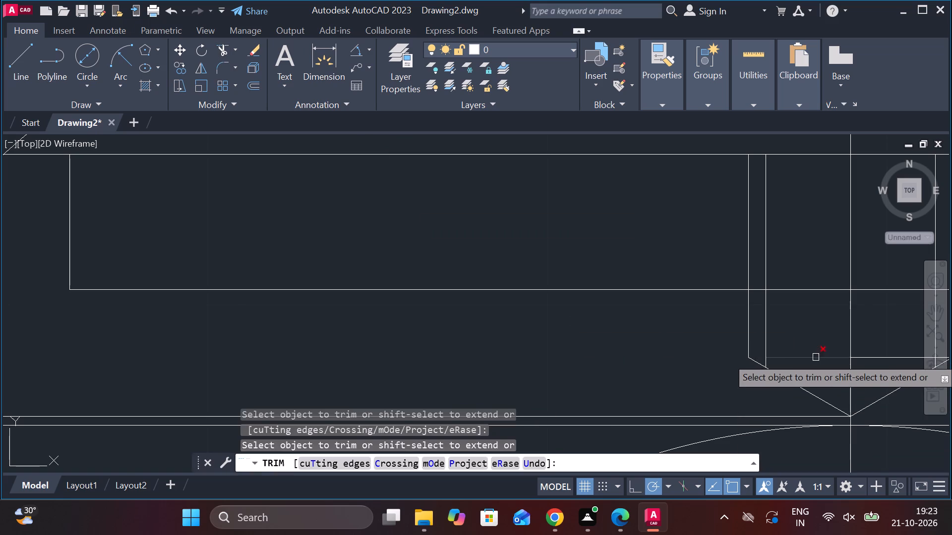
scroll(816, 357, "down", 3)
scroll(868, 361, "up", 4)
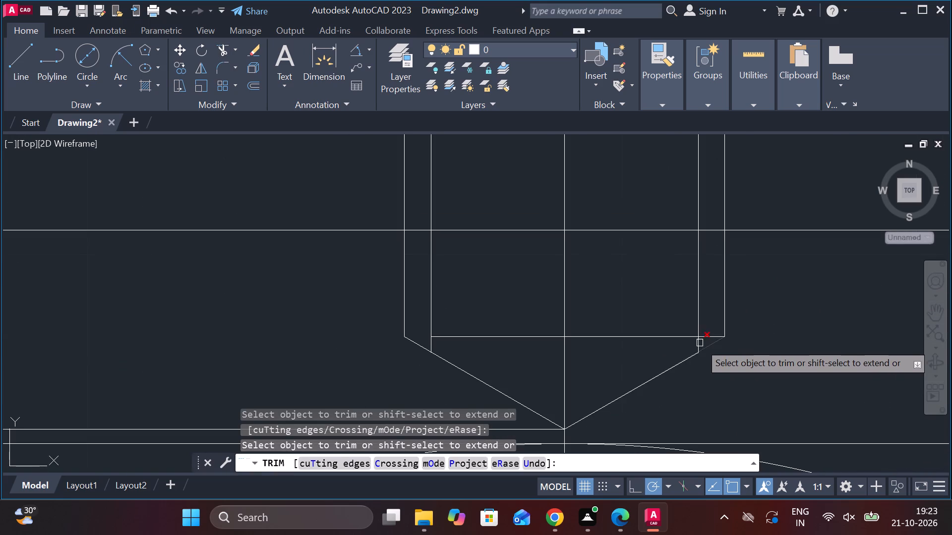
left_click(706, 336)
scroll(377, 367, "down", 4)
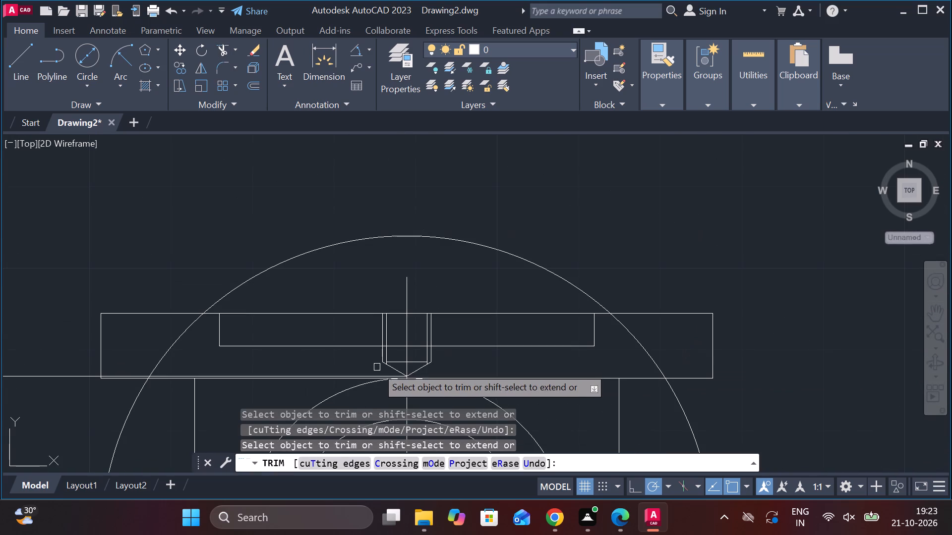
Trim the section view's right drilled hole base line between the inner and outer thread lines on both sides.
scroll(219, 362, "down", 2)
scroll(10, 359, "up", 4)
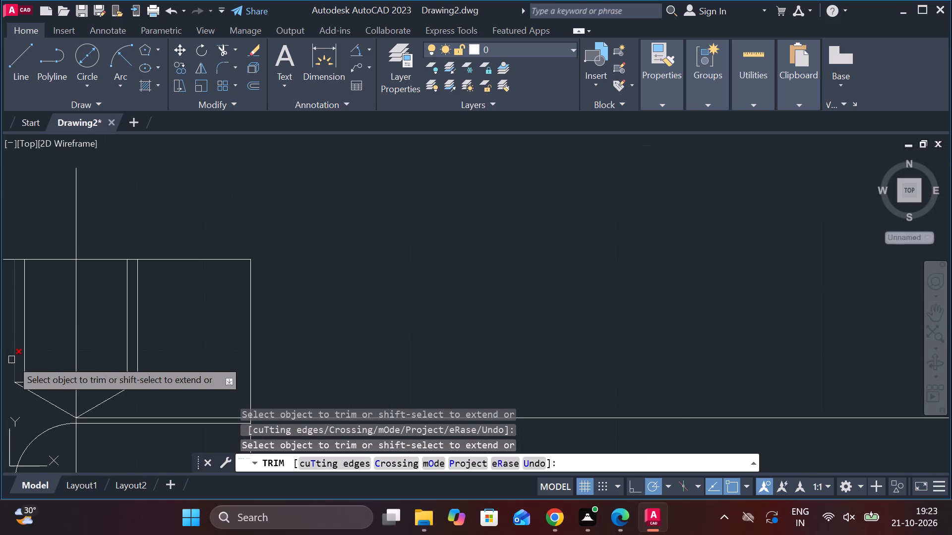
scroll(17, 371, "up", 3)
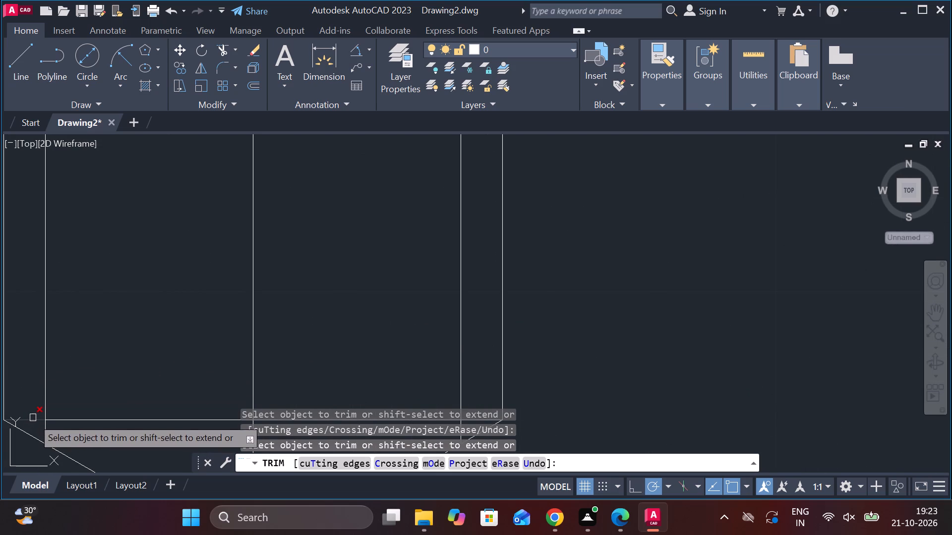
left_click(32, 418)
scroll(118, 392, "down", 3)
scroll(216, 412, "up", 4)
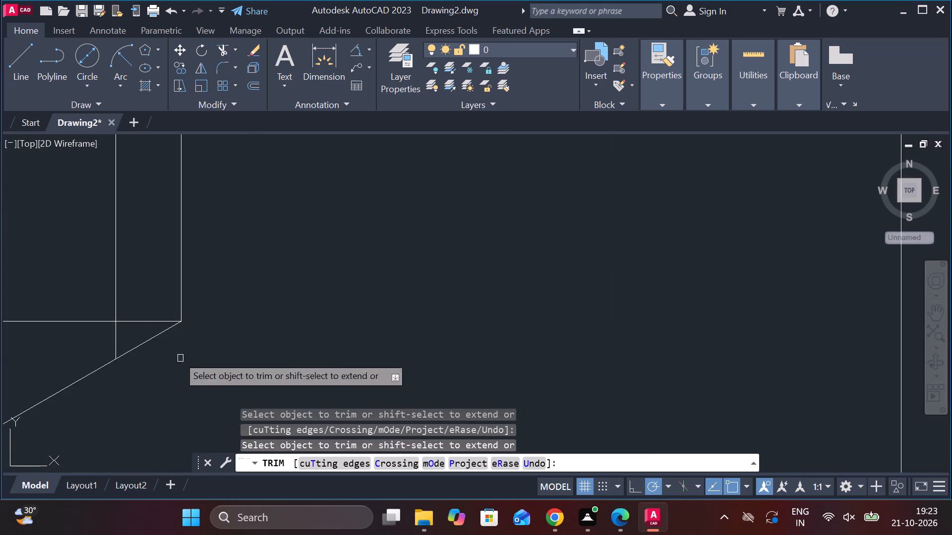
left_click(140, 320)
scroll(160, 330, "down", 6)
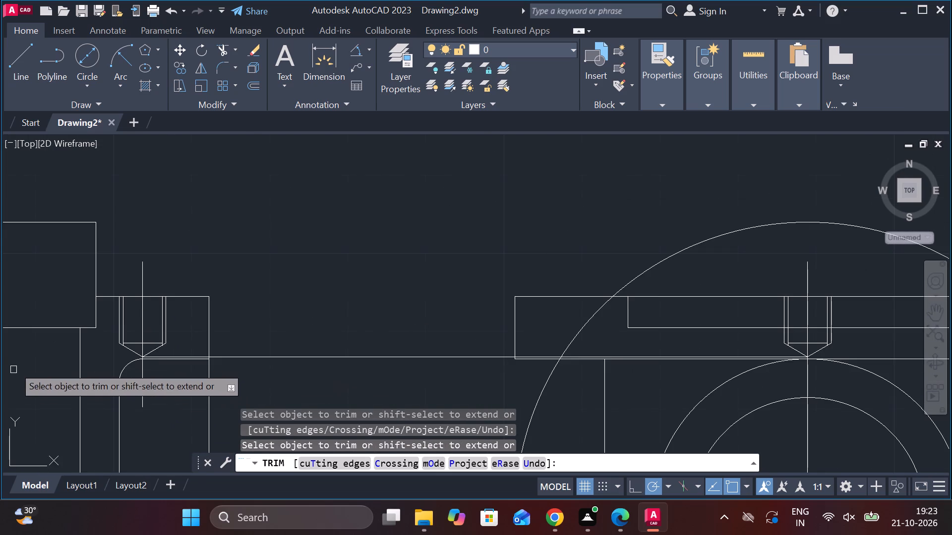
Trim the section view's left drilled hole base line between the inner and outer thread lines on both sides.
scroll(24, 350, "down", 4)
scroll(431, 423, "down", 1)
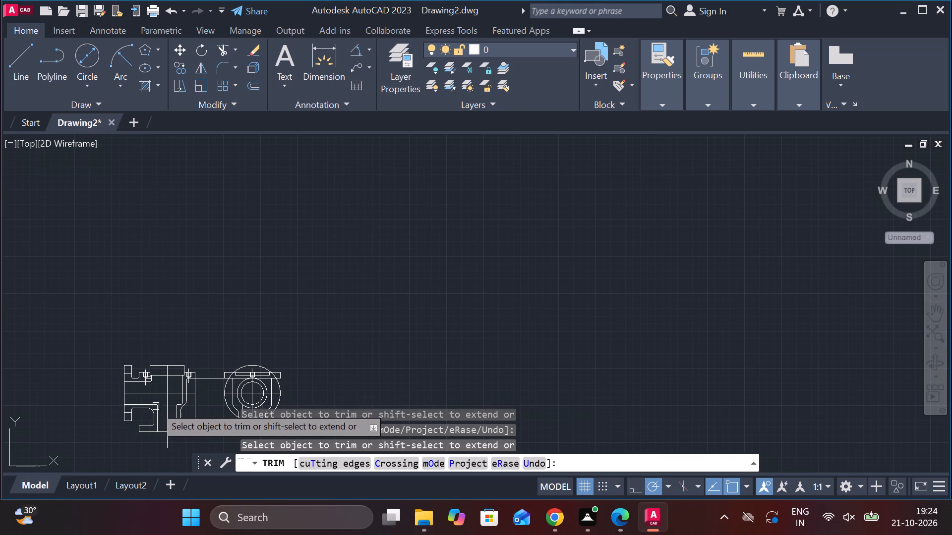
scroll(144, 389, "up", 5)
scroll(146, 298, "up", 4)
scroll(155, 292, "down", 1)
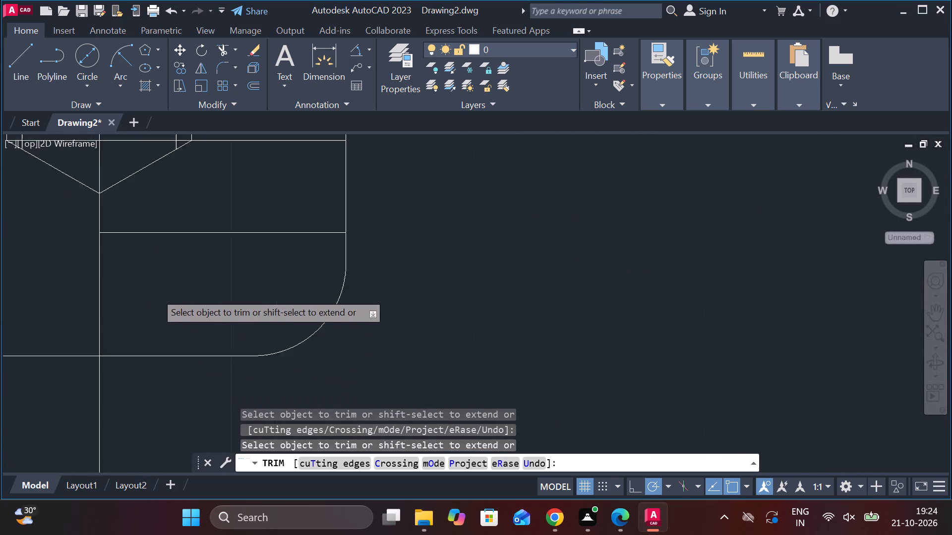
scroll(155, 292, "down", 2)
scroll(159, 211, "up", 4)
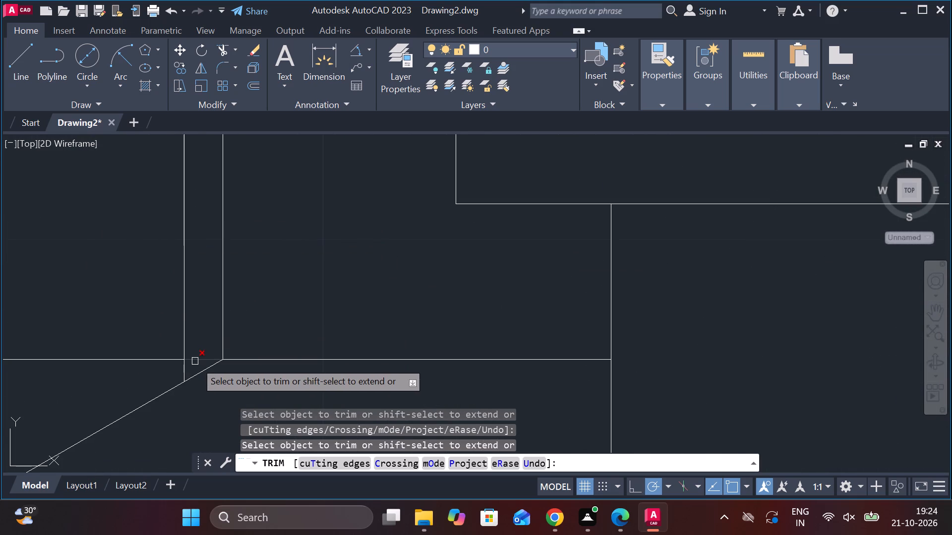
left_click(195, 361)
scroll(143, 367, "down", 4)
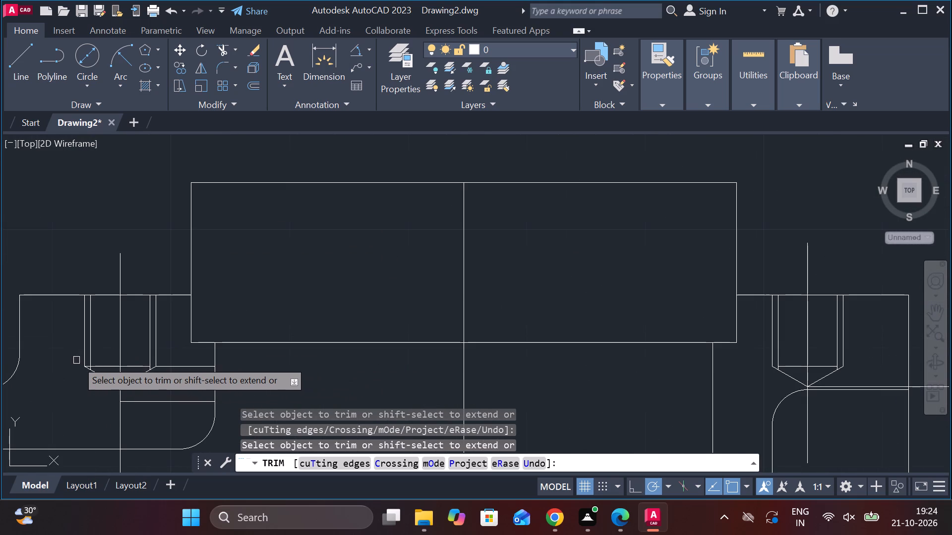
scroll(76, 360, "up", 4)
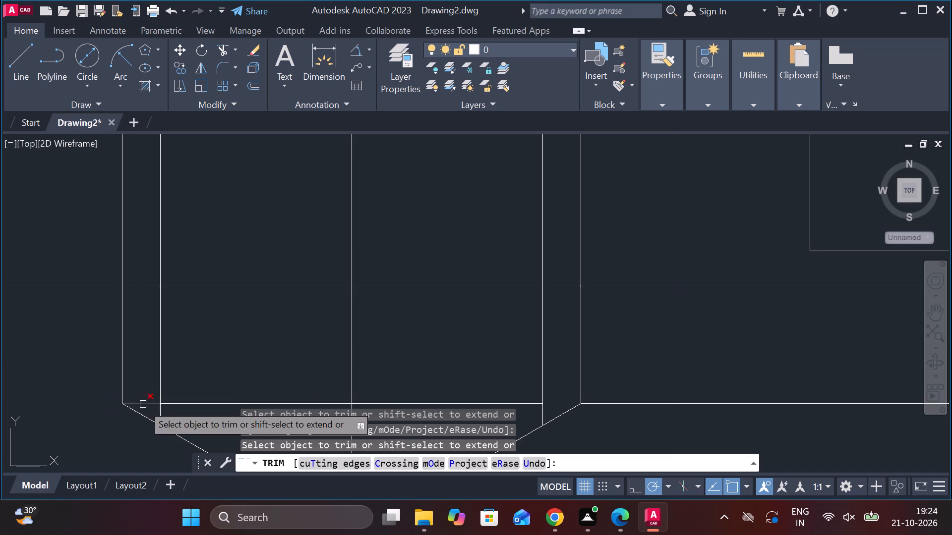
left_click(143, 404)
Delete the horizontal projection line running from the section view's right hole tip to the second view's vertical centreline.
scroll(153, 386, "down", 5)
scroll(605, 385, "down", 4)
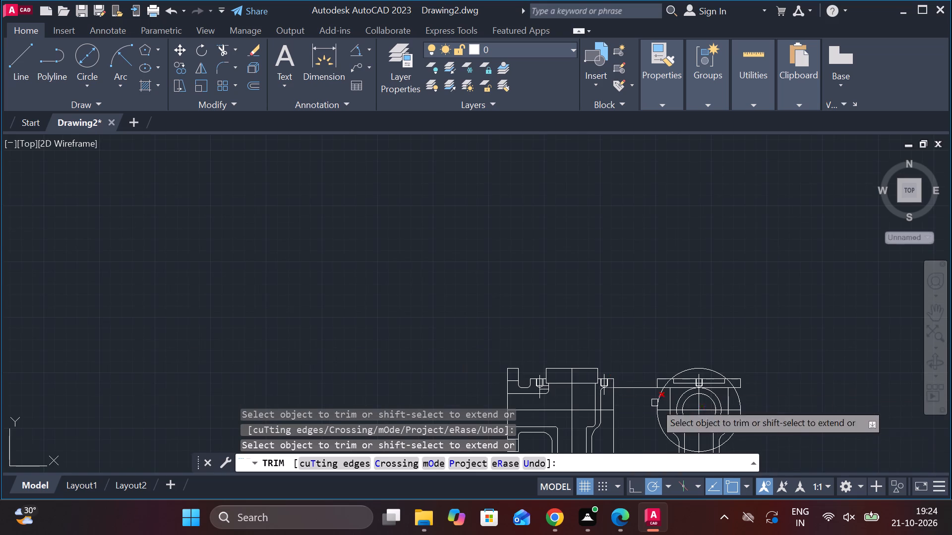
scroll(674, 401, "up", 5)
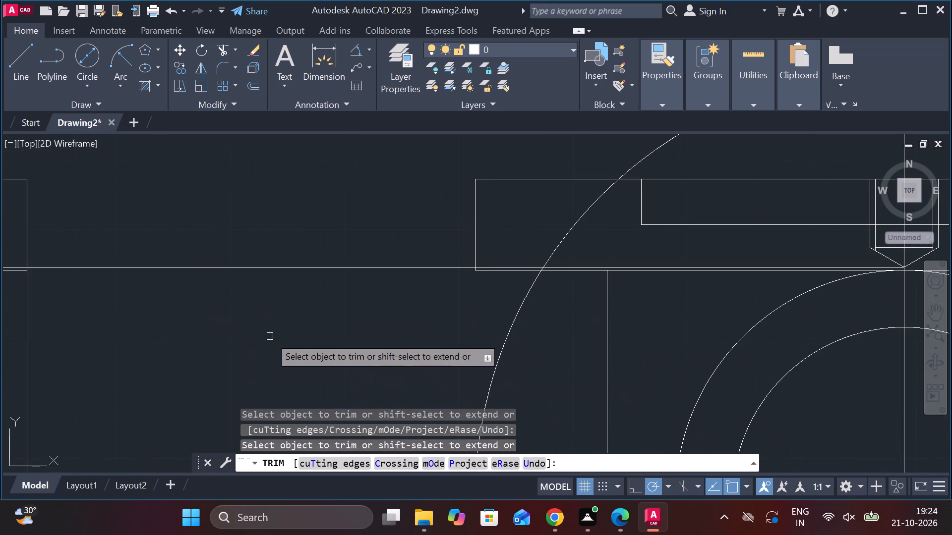
key("Escape")
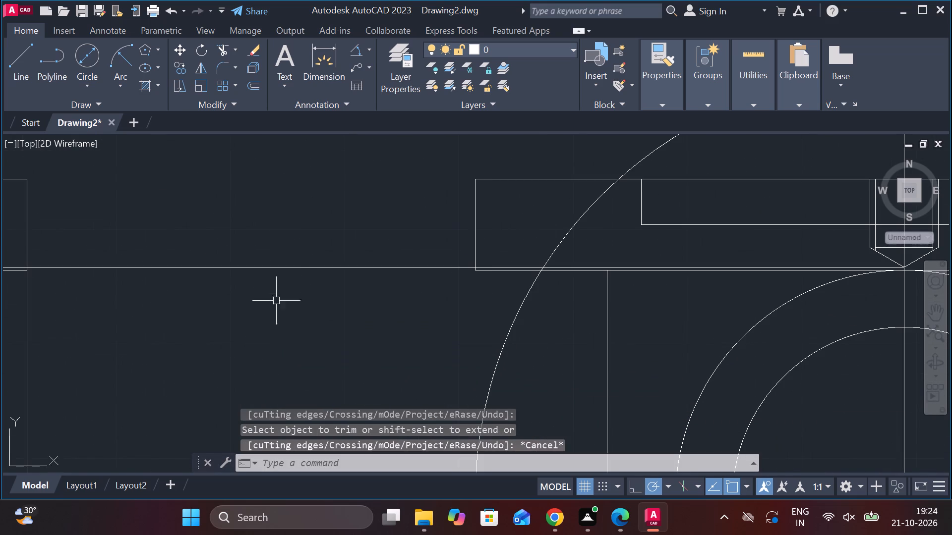
left_click(287, 268)
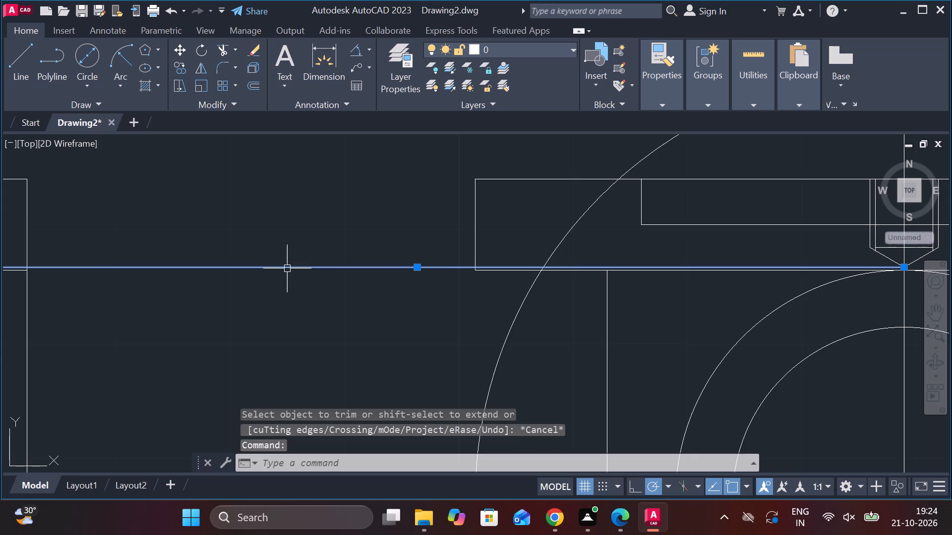
key("Delete")
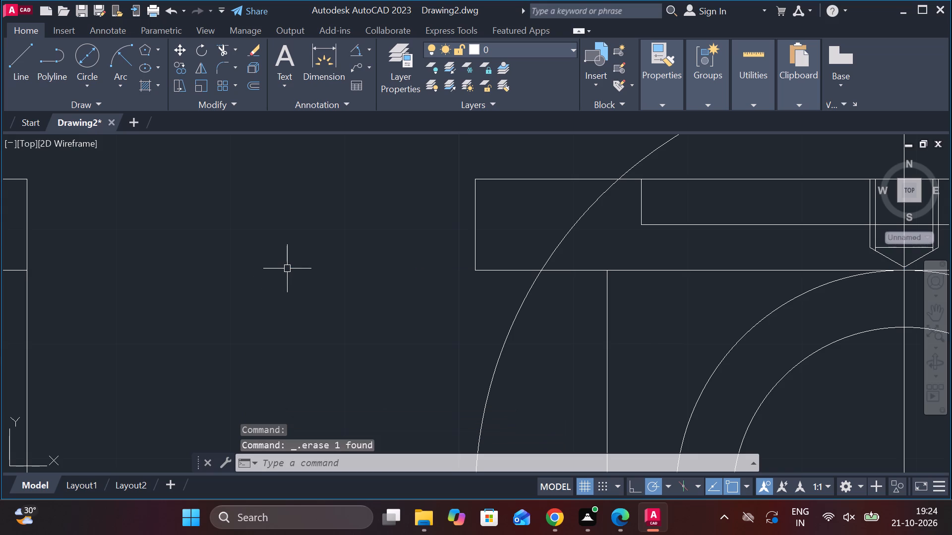
Examine the section view and the second view, checking the flanges, holes and neck for details still to complete.
scroll(317, 348, "down", 3)
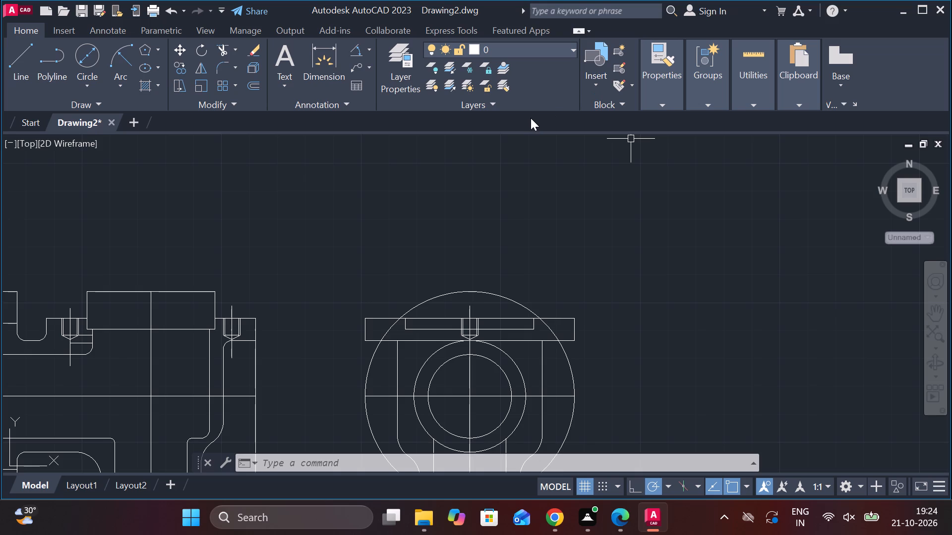
scroll(220, 261, "down", 2)
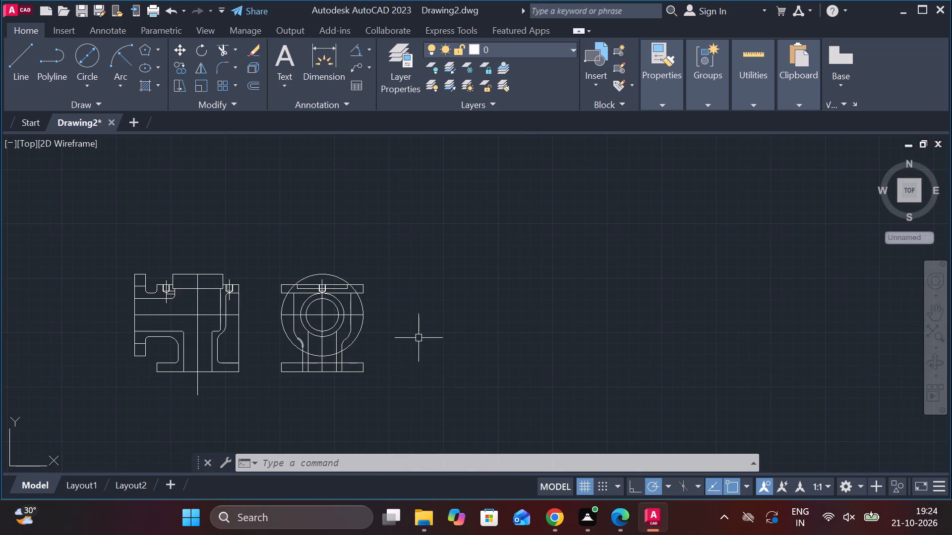
scroll(418, 337, "down", 1)
scroll(141, 280, "down", 1)
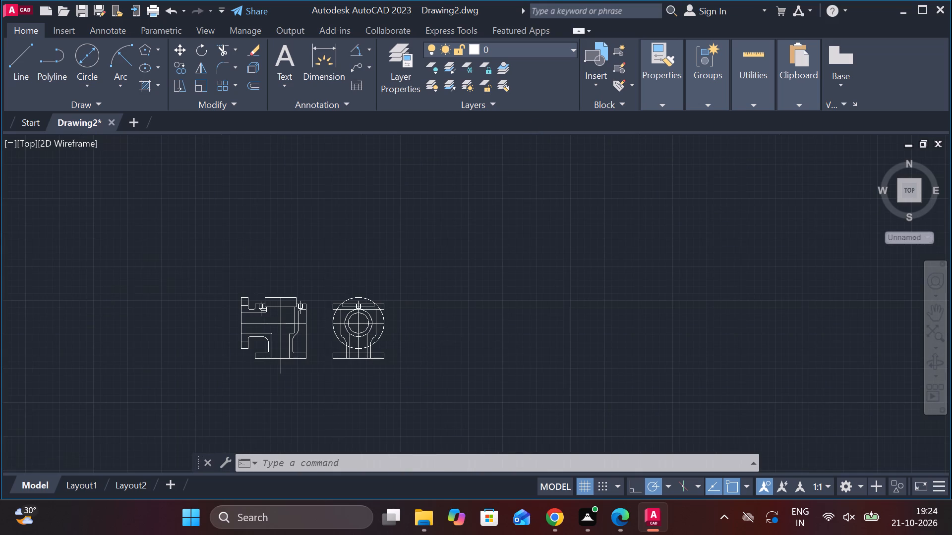
scroll(271, 345, "up", 2)
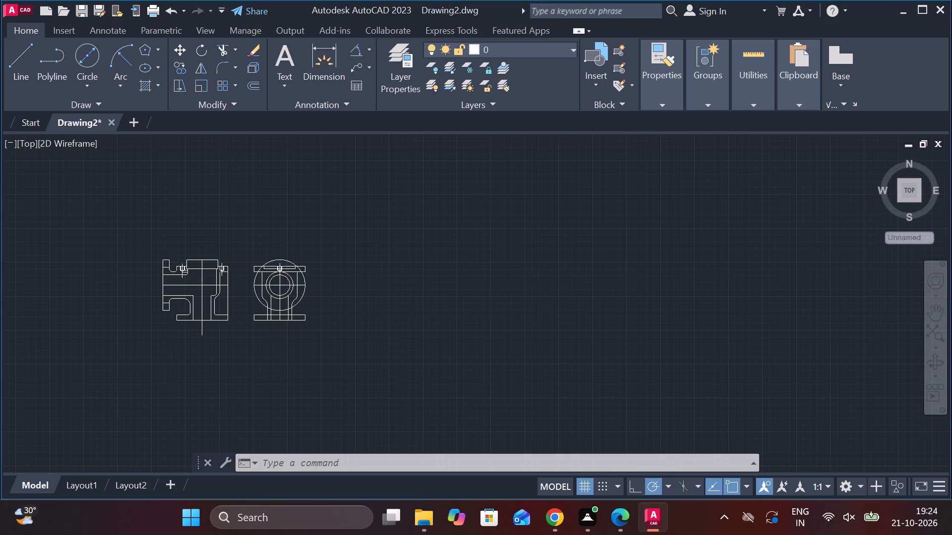
scroll(72, 241, "up", 2)
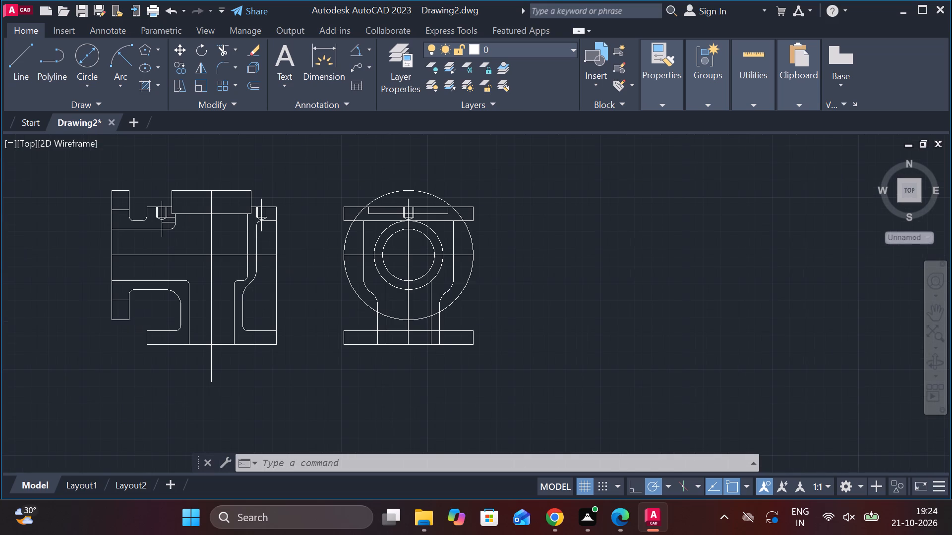
scroll(72, 241, "down", 2)
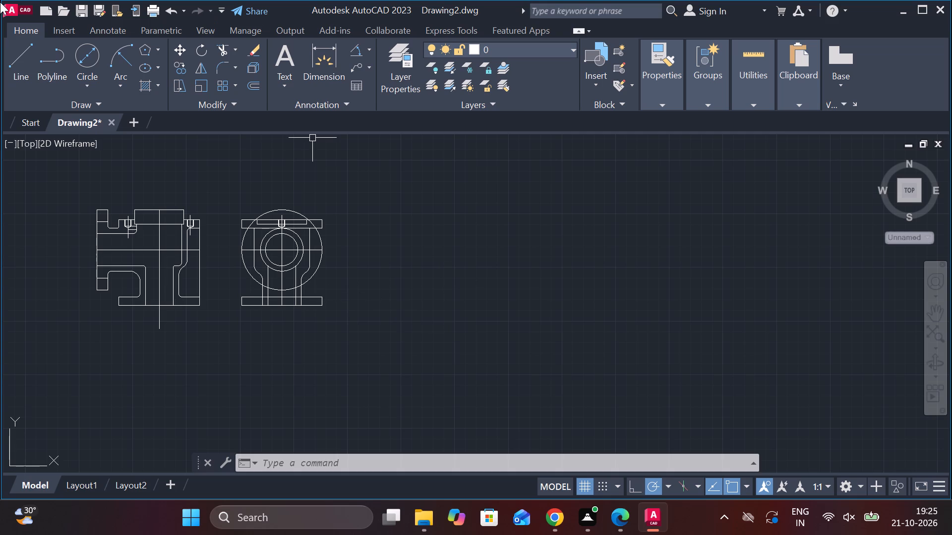
left_click(26, 63)
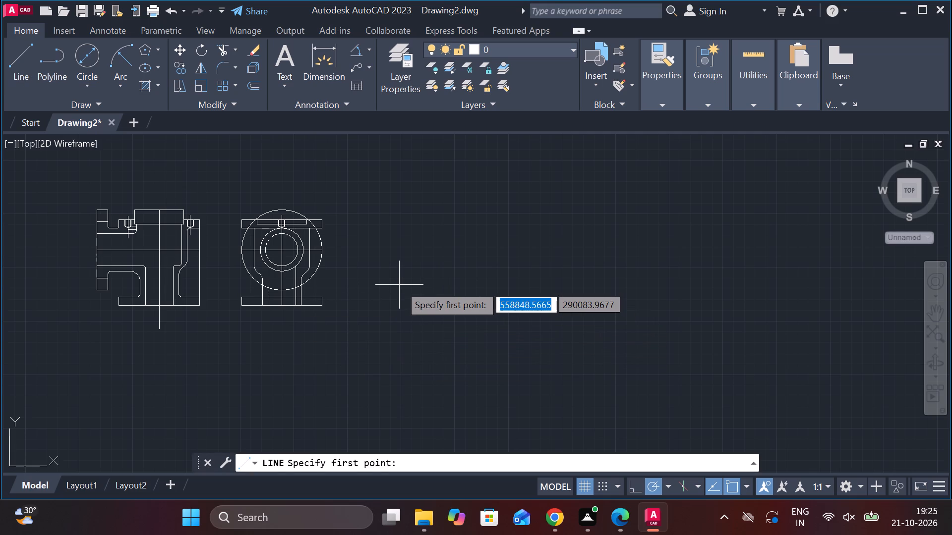
key("Escape")
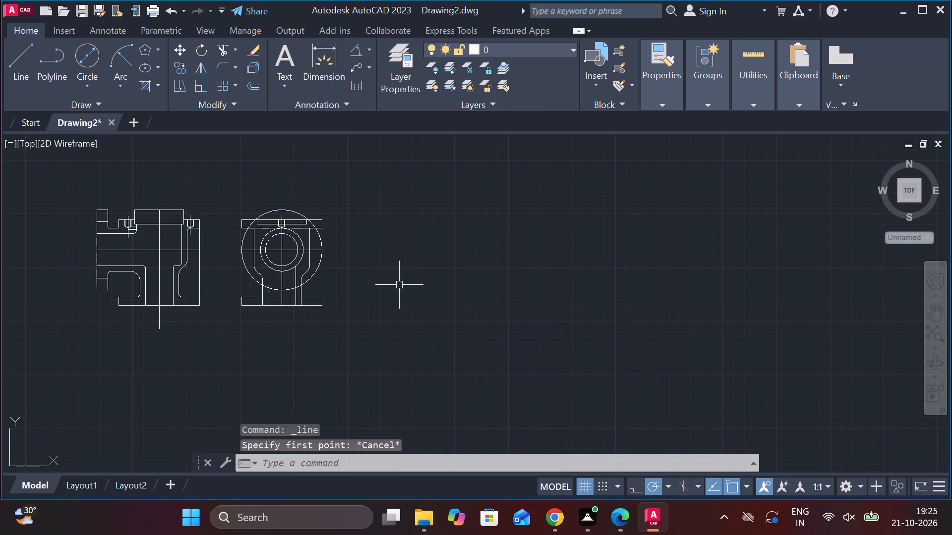
scroll(293, 233, "up", 2)
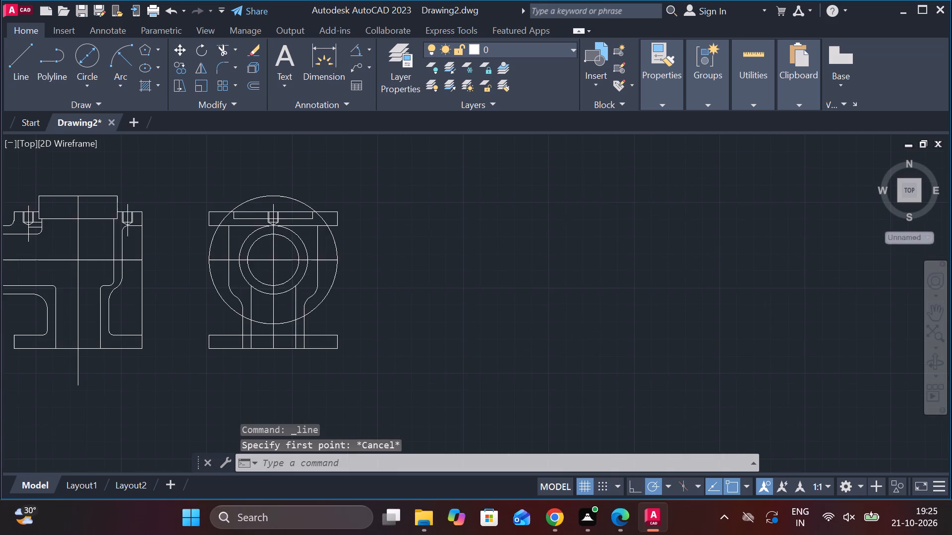
scroll(293, 233, "up", 1)
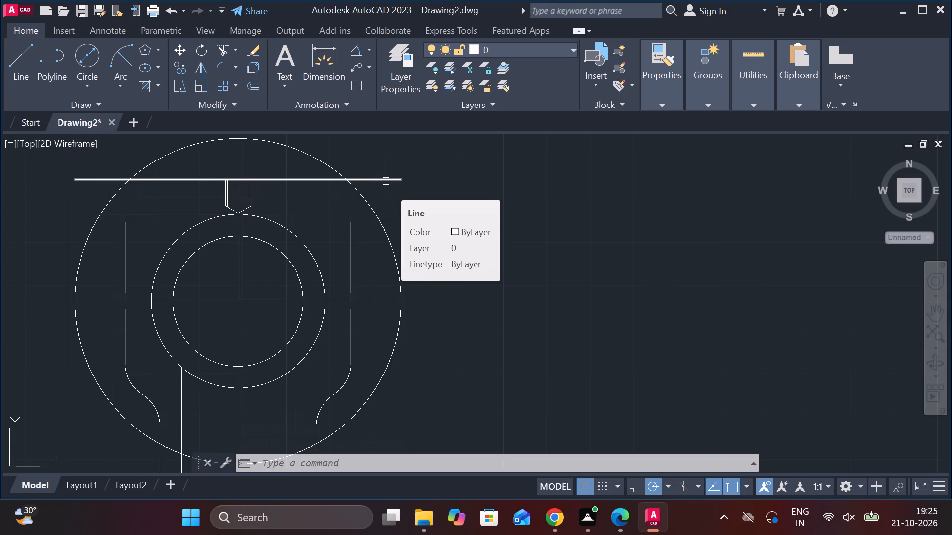
scroll(386, 181, "down", 1)
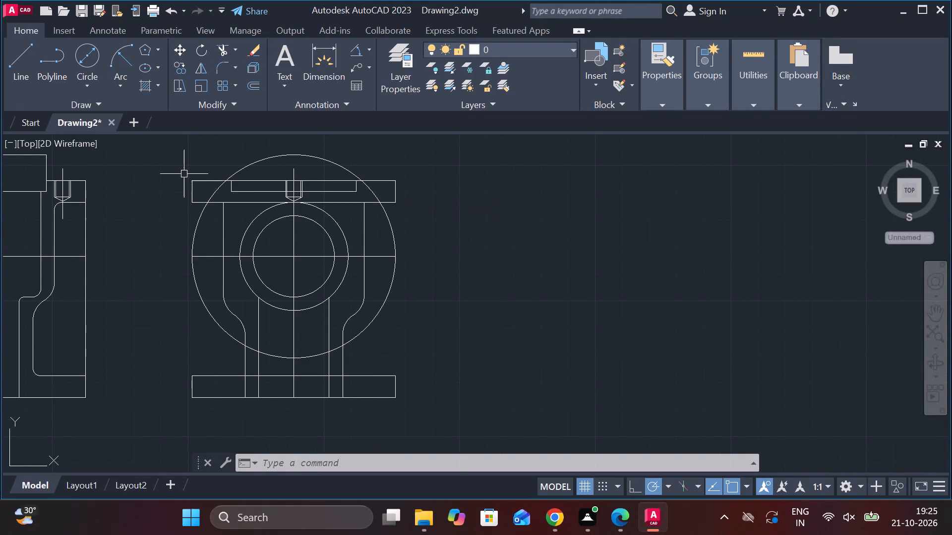
scroll(183, 174, "down", 2)
scroll(40, 160, "up", 3)
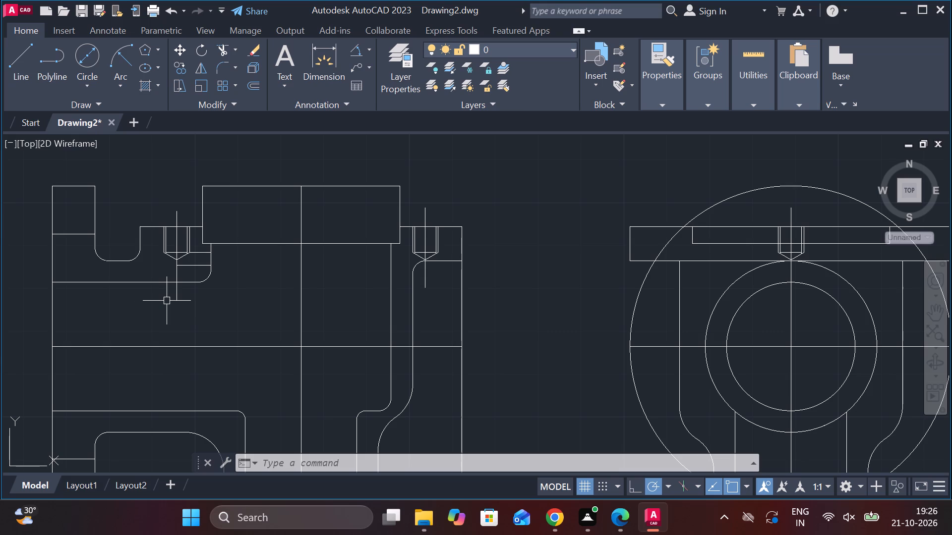
scroll(562, 307, "down", 2)
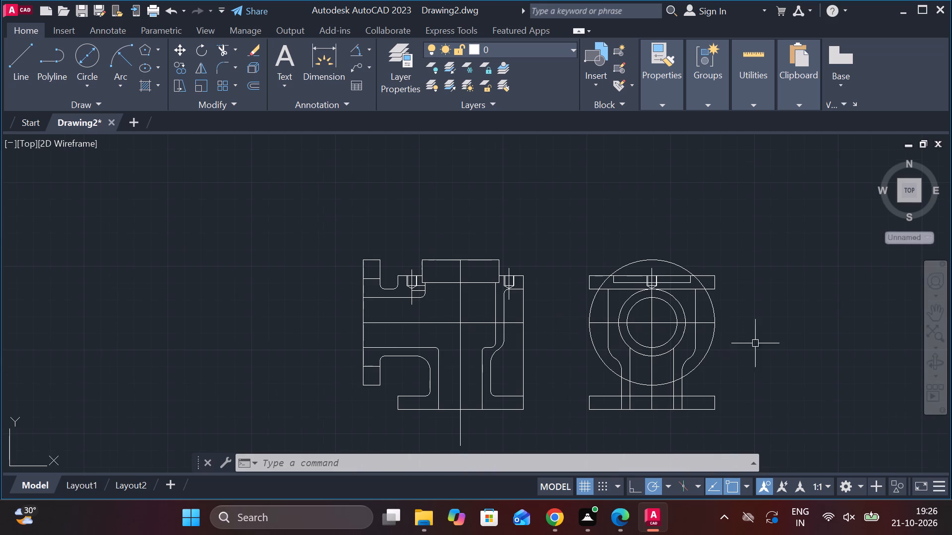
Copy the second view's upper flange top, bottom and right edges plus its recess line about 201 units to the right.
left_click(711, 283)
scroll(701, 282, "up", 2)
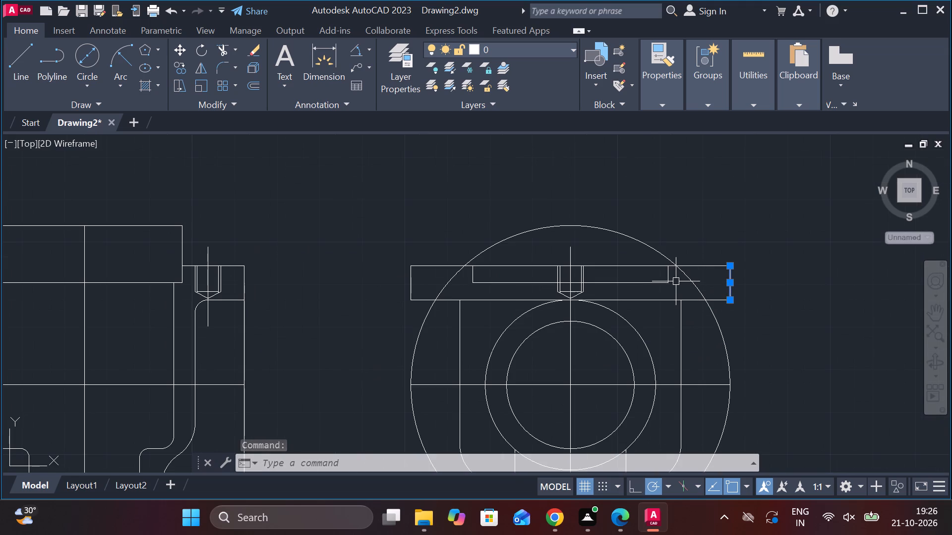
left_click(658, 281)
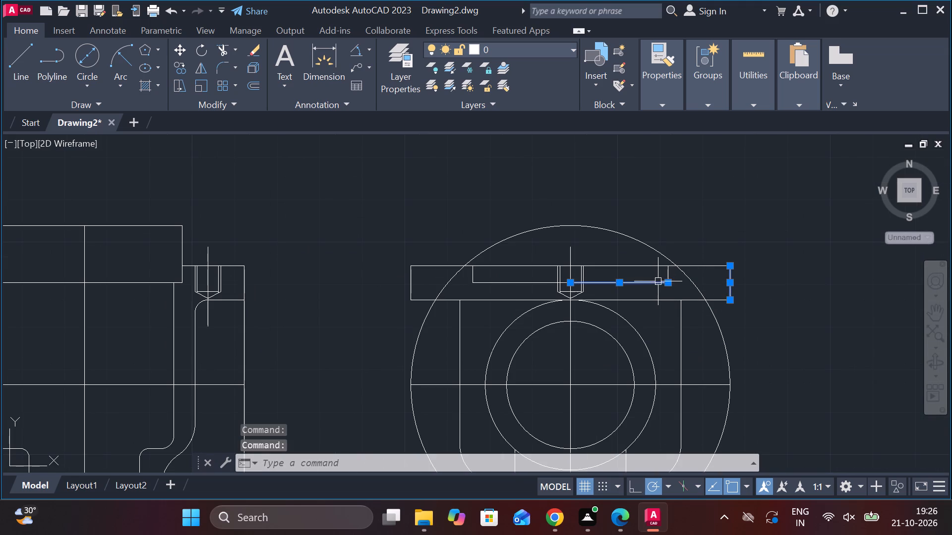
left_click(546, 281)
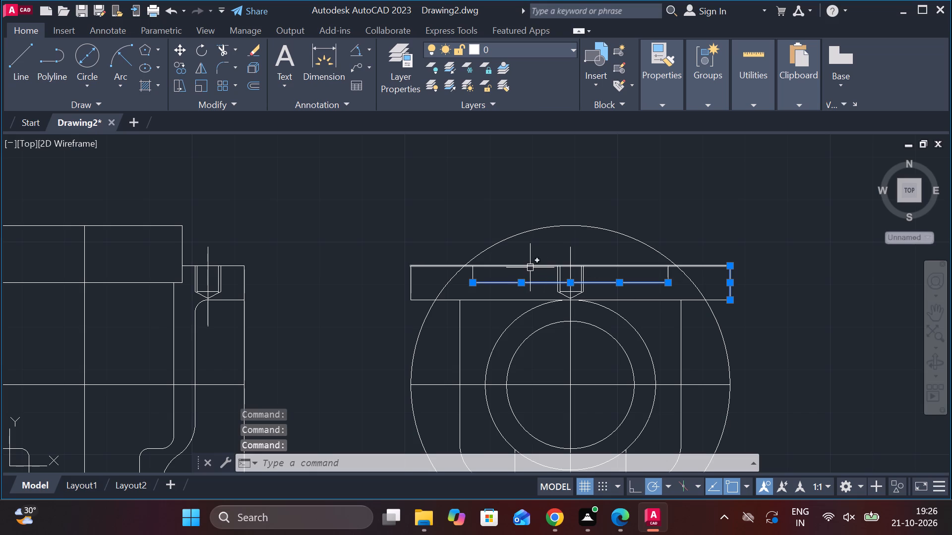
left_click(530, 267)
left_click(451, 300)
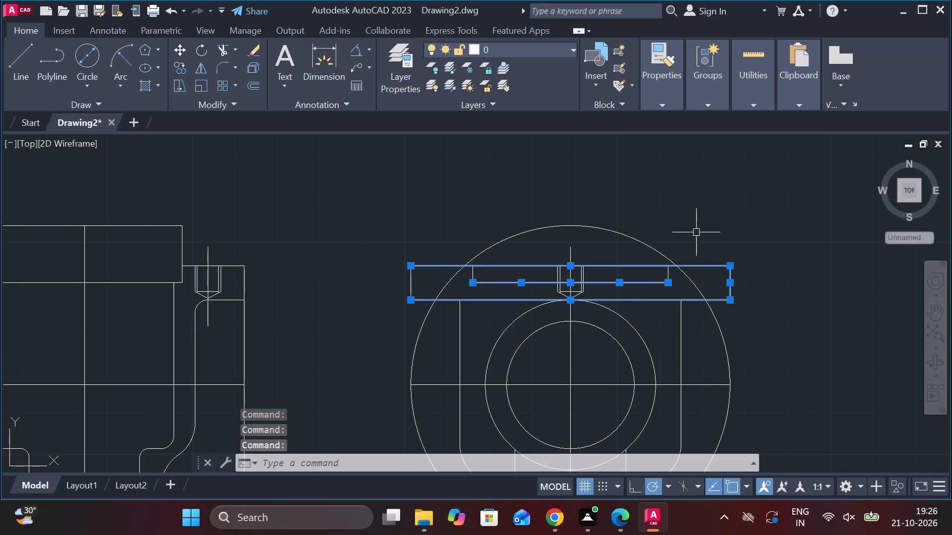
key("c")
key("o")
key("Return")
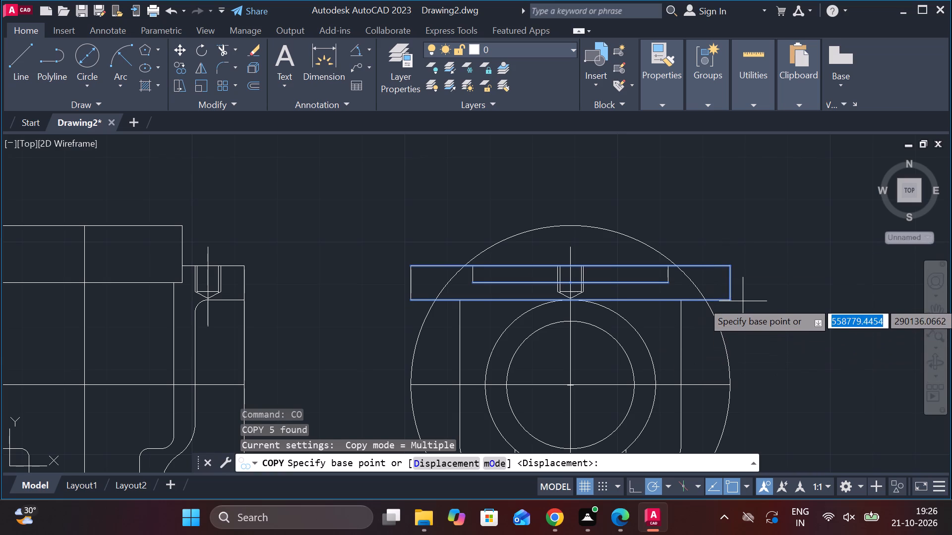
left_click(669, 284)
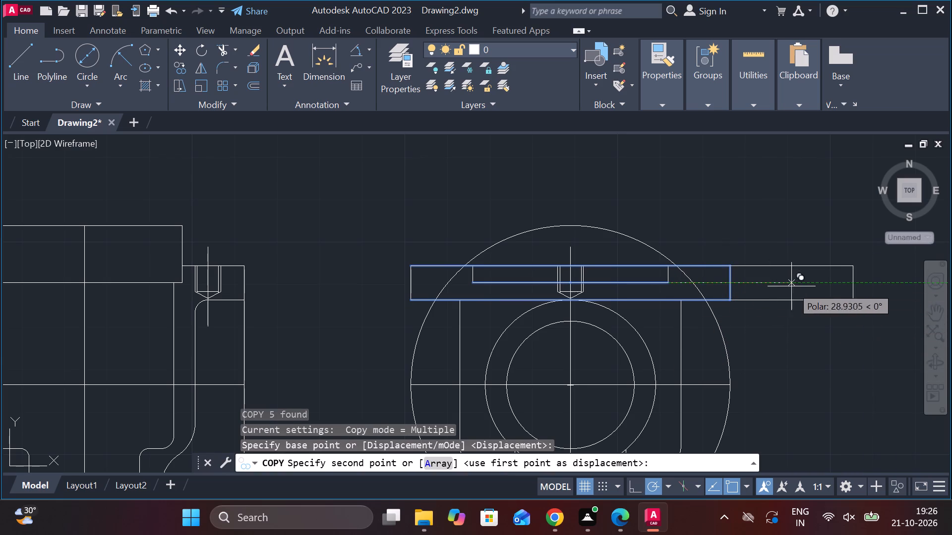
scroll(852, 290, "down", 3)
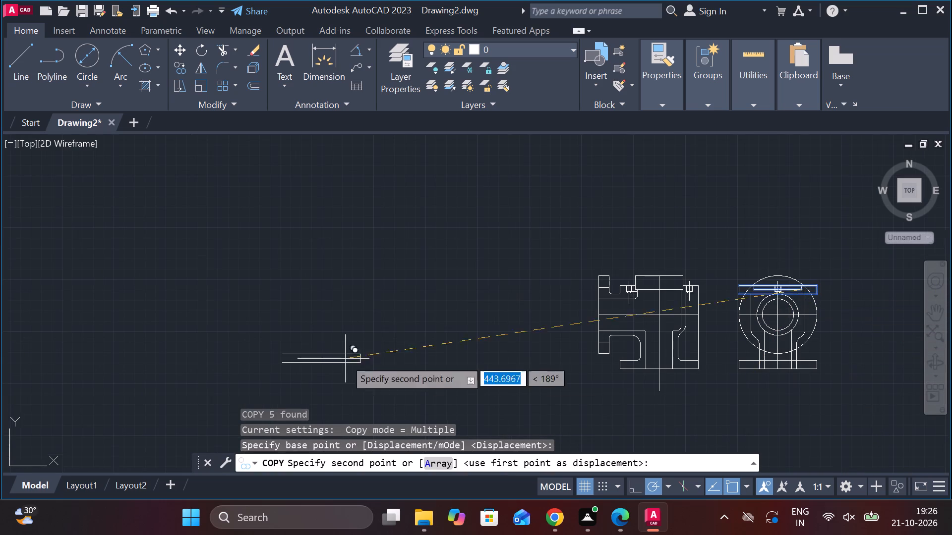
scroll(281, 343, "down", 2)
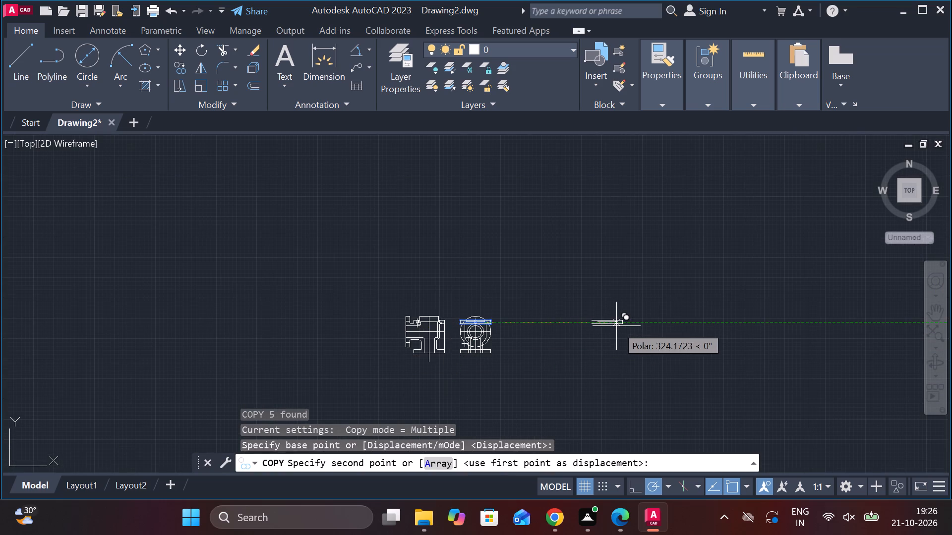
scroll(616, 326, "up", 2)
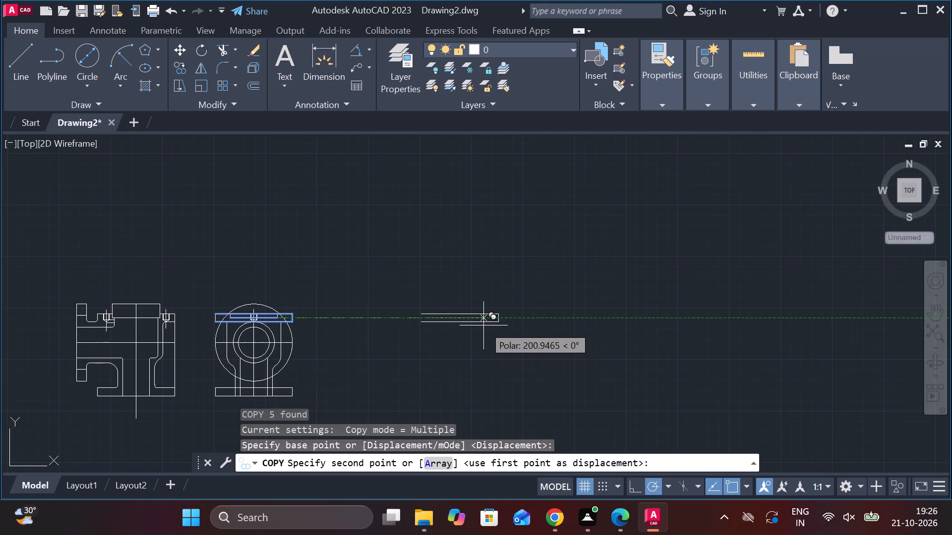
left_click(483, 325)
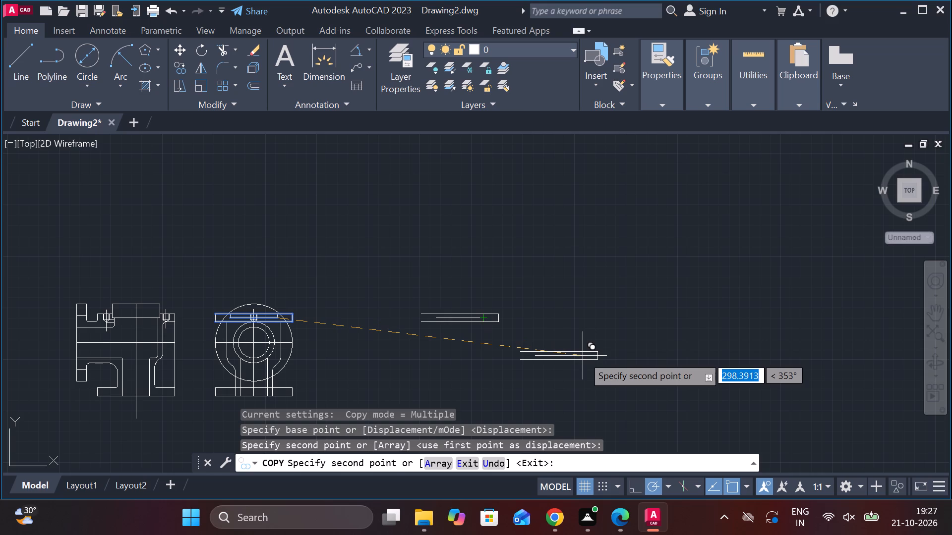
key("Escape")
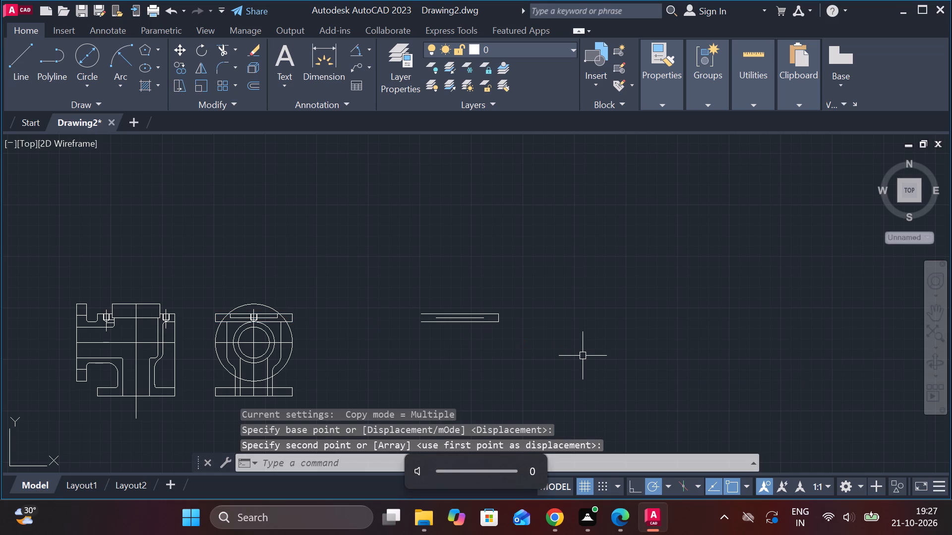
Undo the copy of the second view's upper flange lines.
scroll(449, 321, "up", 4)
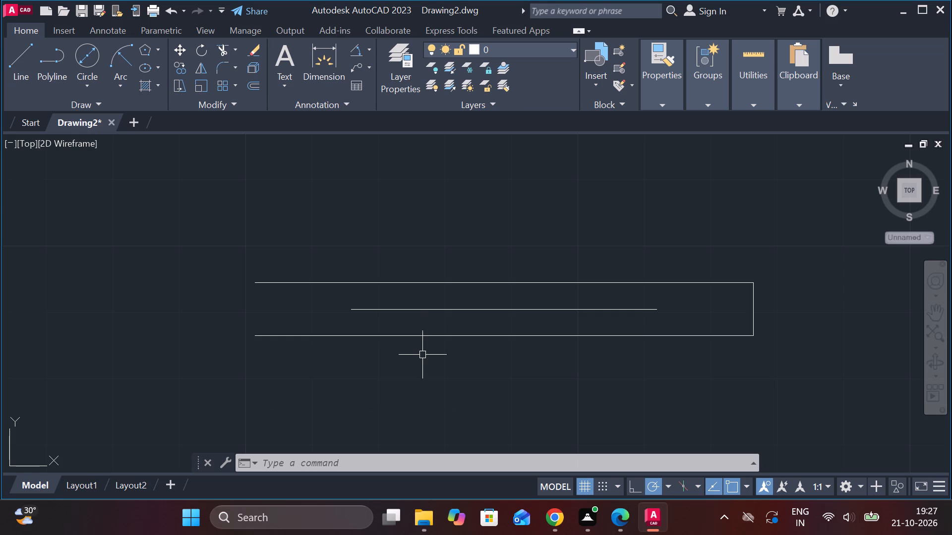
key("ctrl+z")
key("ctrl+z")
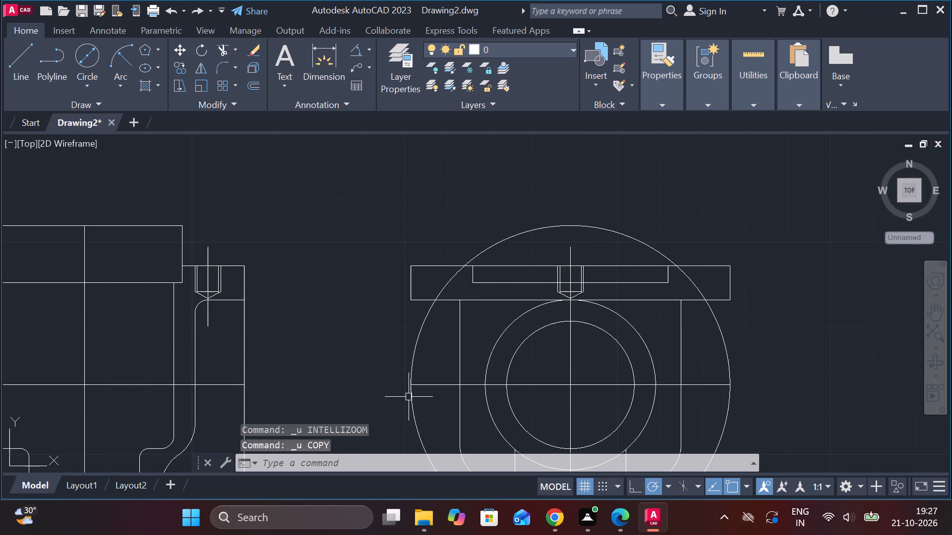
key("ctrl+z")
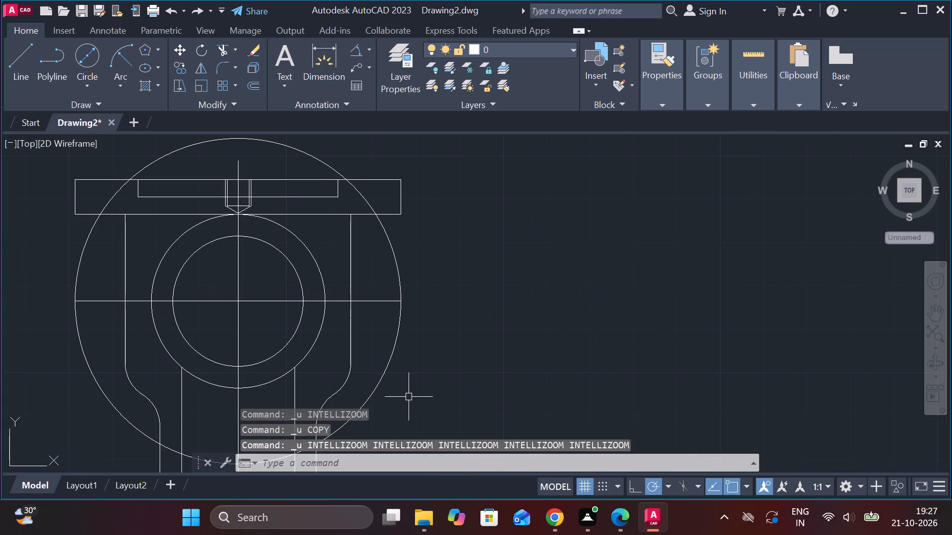
Fillet the second view's left outer neck line with the base flange's top edge at radius 3.
scroll(358, 314, "down", 3)
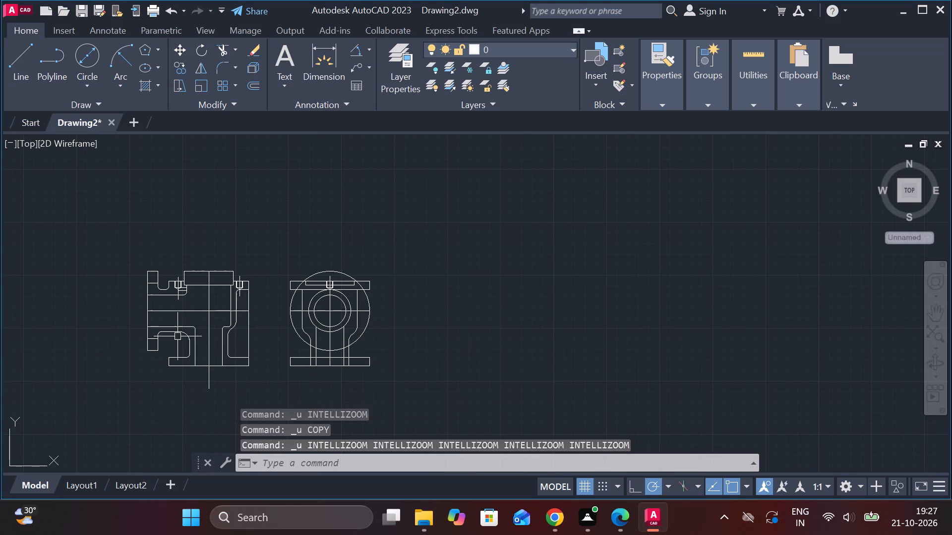
scroll(291, 281, "up", 3)
scroll(291, 281, "down", 3)
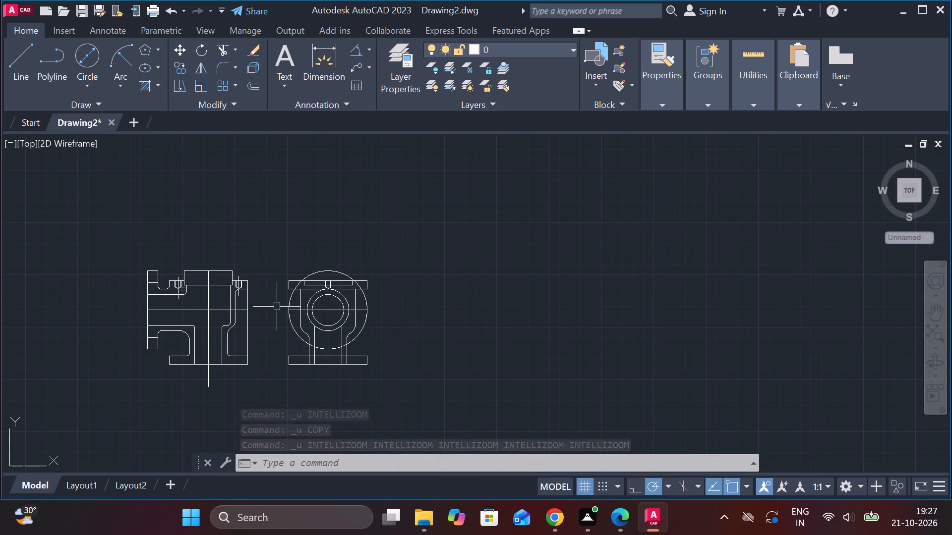
scroll(511, 333, "down", 2)
scroll(510, 334, "up", 2)
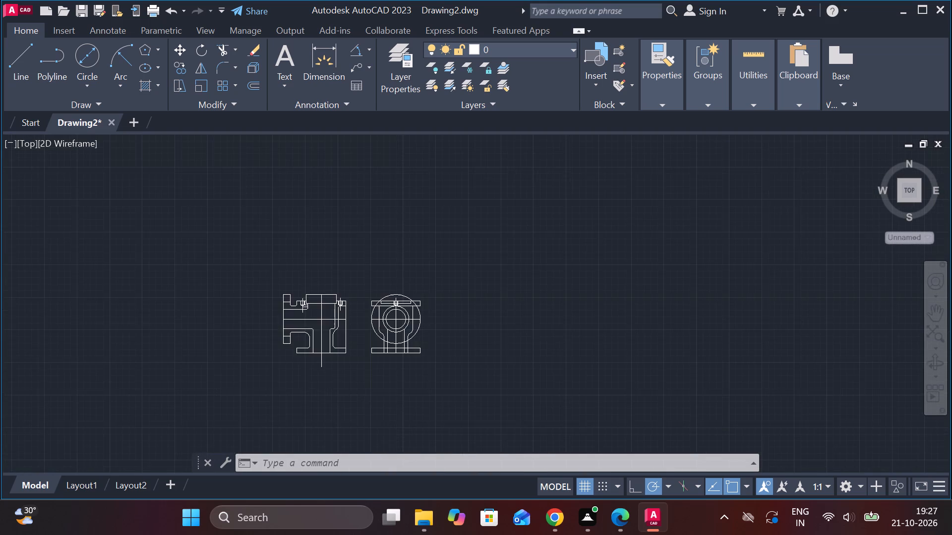
scroll(510, 334, "up", 1)
scroll(98, 307, "down", 1)
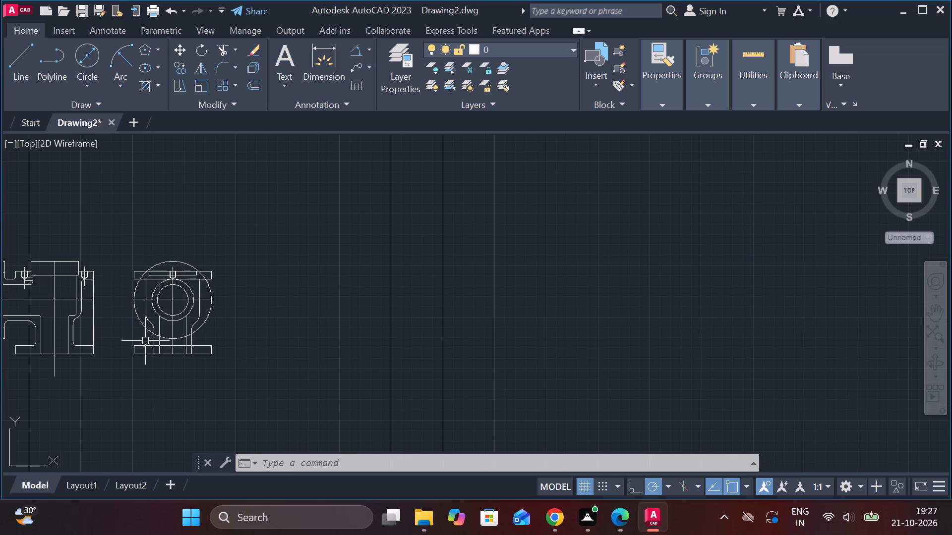
scroll(144, 338, "up", 3)
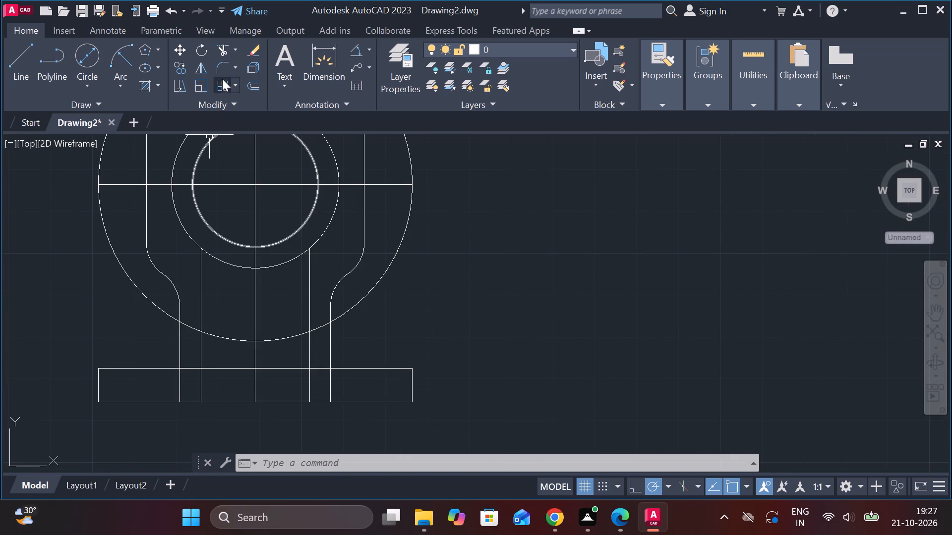
left_click(223, 65)
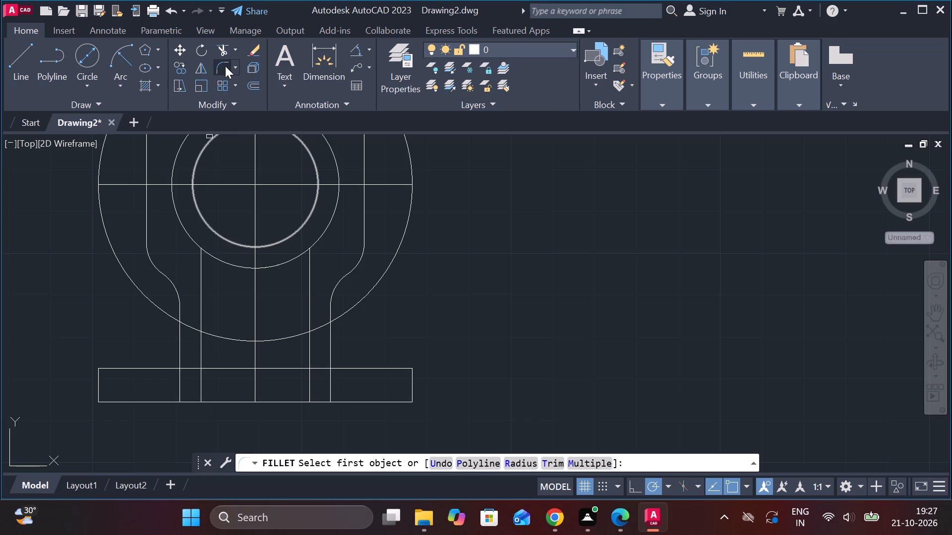
left_click(516, 460)
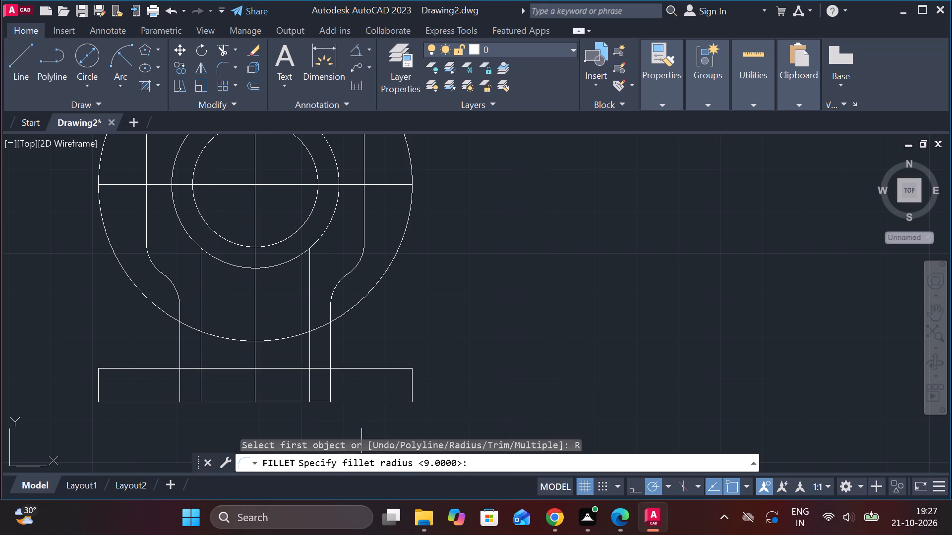
key("3")
key("Return")
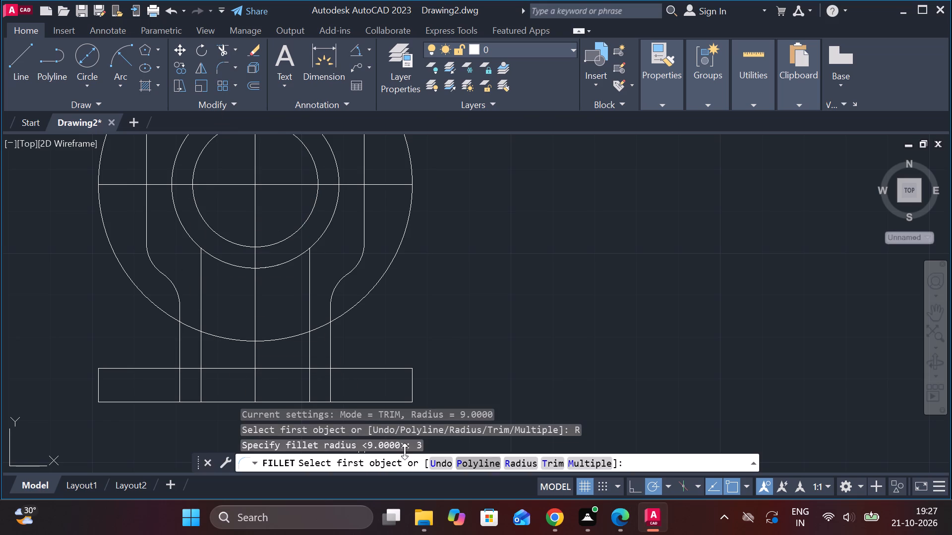
left_click(145, 370)
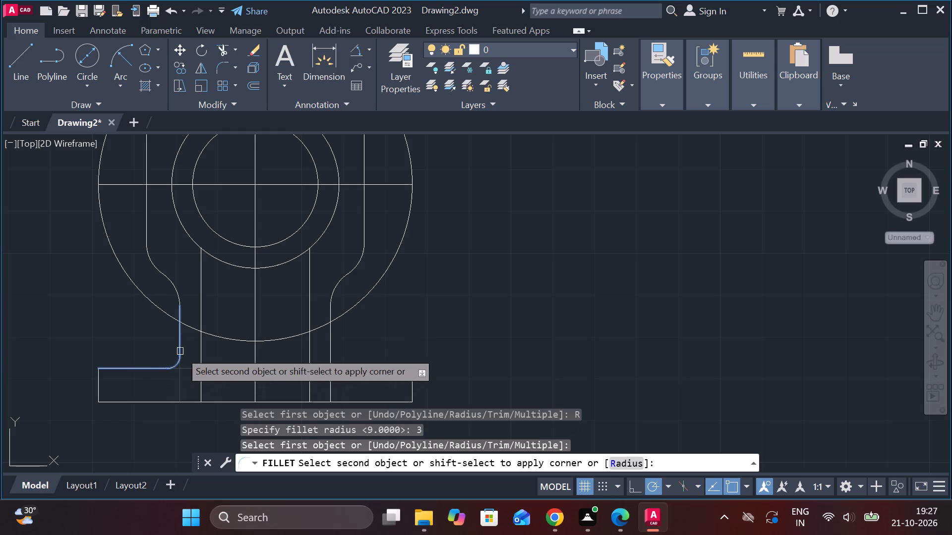
left_click(180, 351)
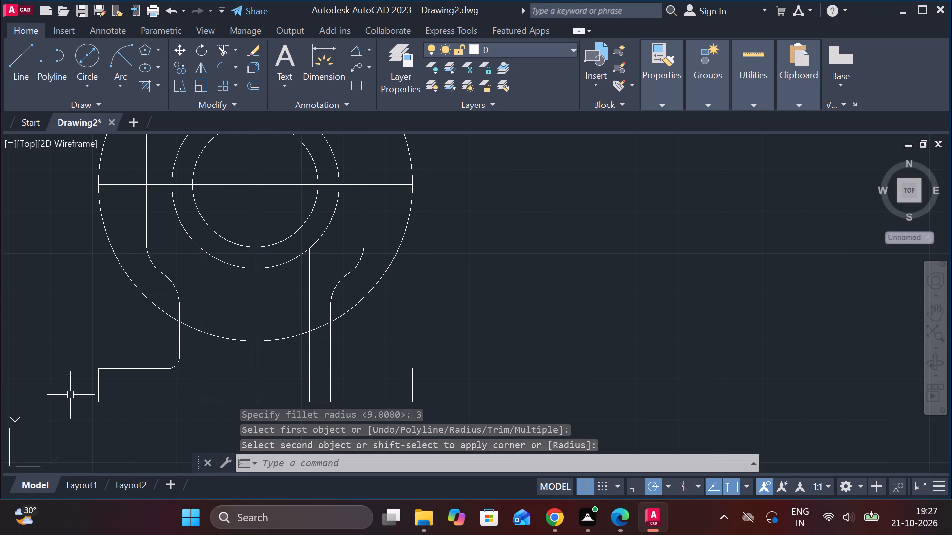
key("Escape")
Extend the second view's base flange top edge from the left fillet across the neck to the flange's right edge.
type("EX")
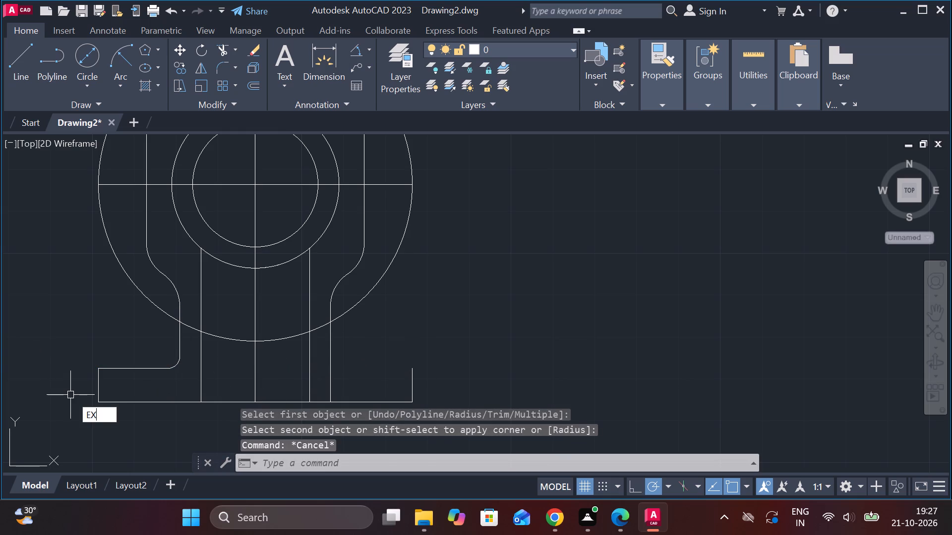
key("Return")
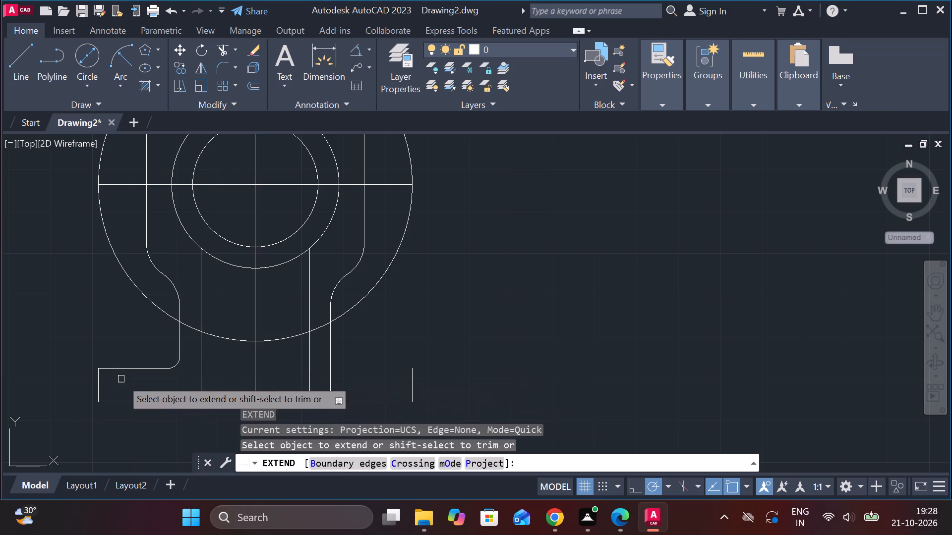
left_click(139, 369)
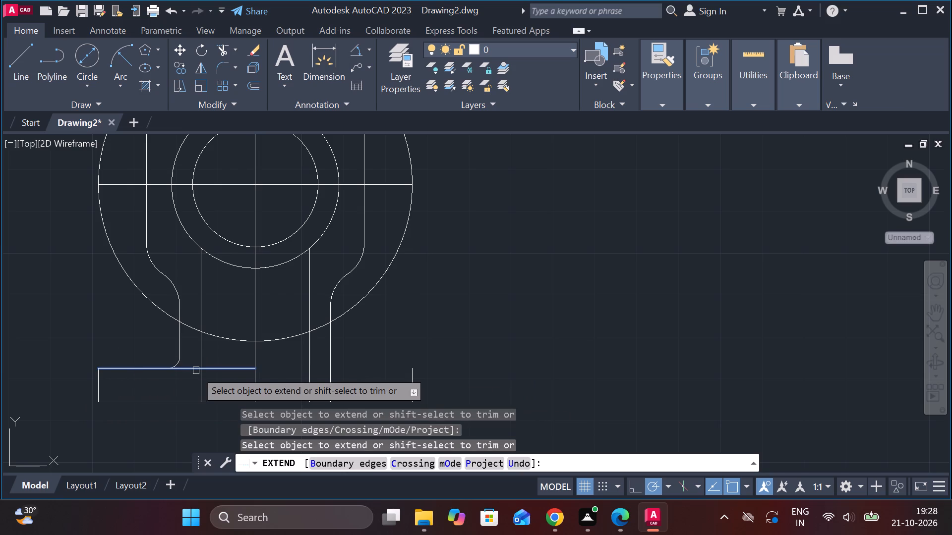
left_click(193, 367)
left_click(218, 369)
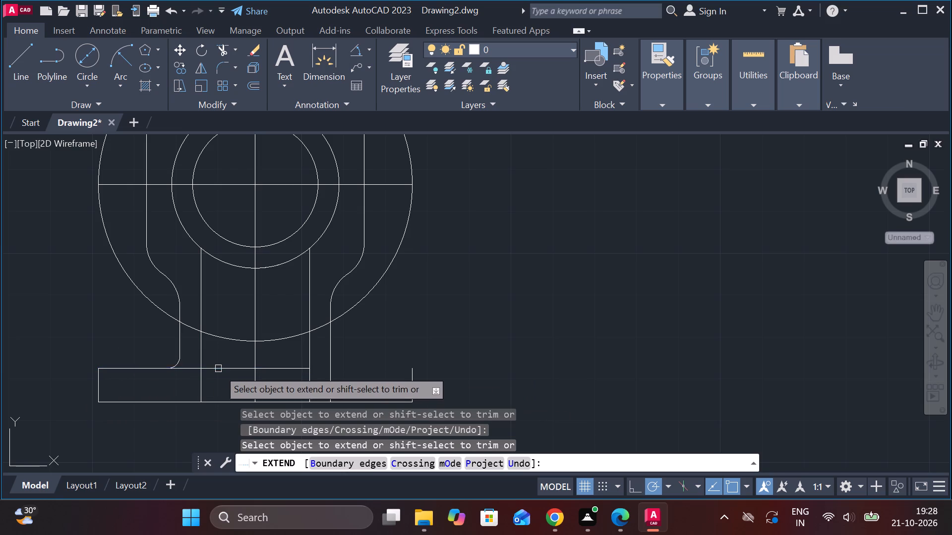
left_click(293, 370)
left_click(318, 369)
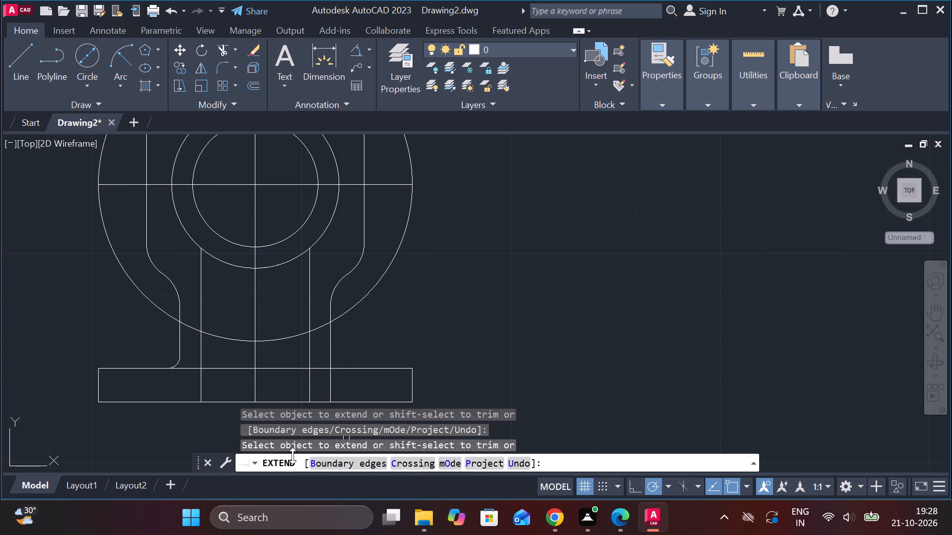
key("Escape")
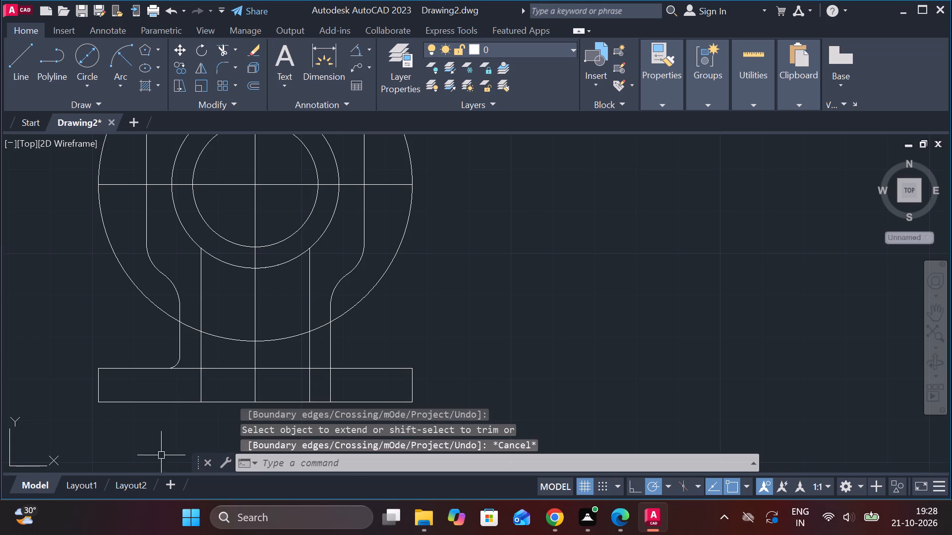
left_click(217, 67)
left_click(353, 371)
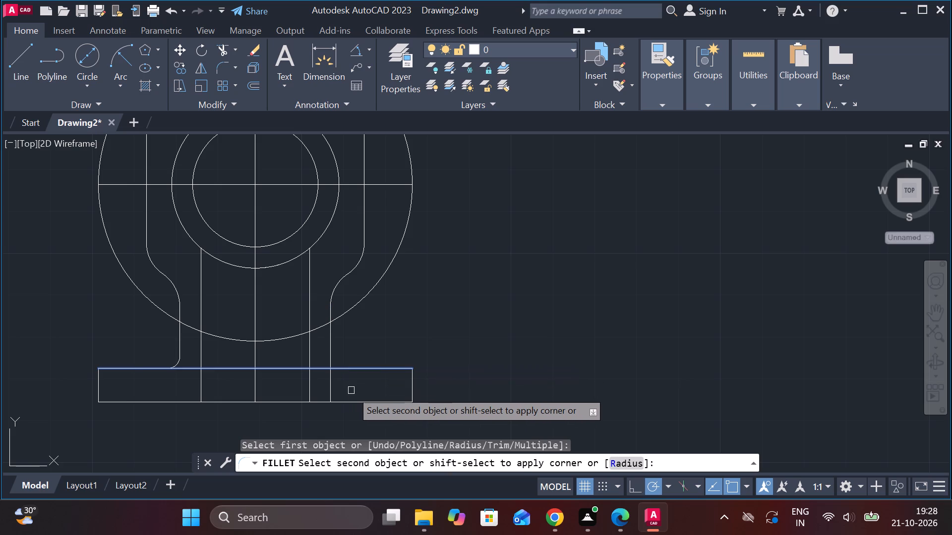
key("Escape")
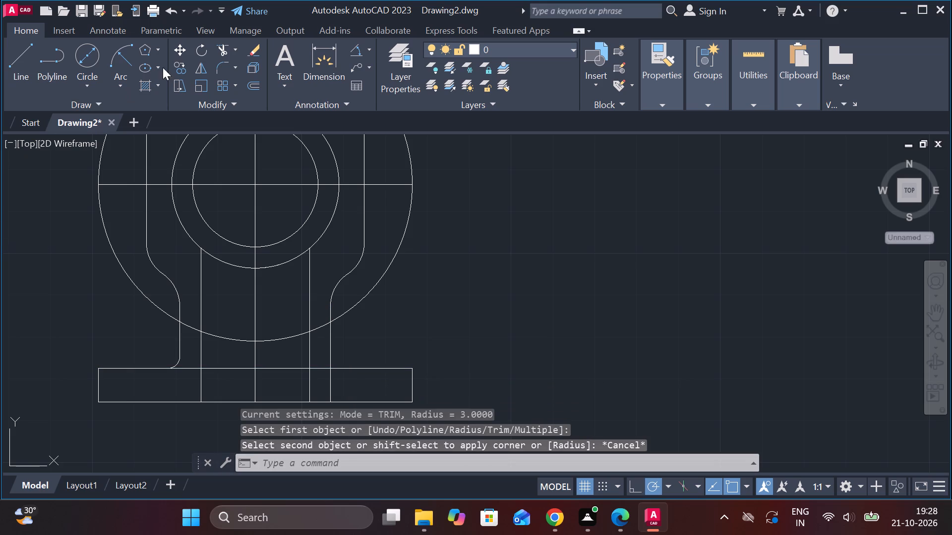
Trim the second view's base flange top edge between the outer neck lines and the right neck line's portion inside the flange.
left_click(223, 51)
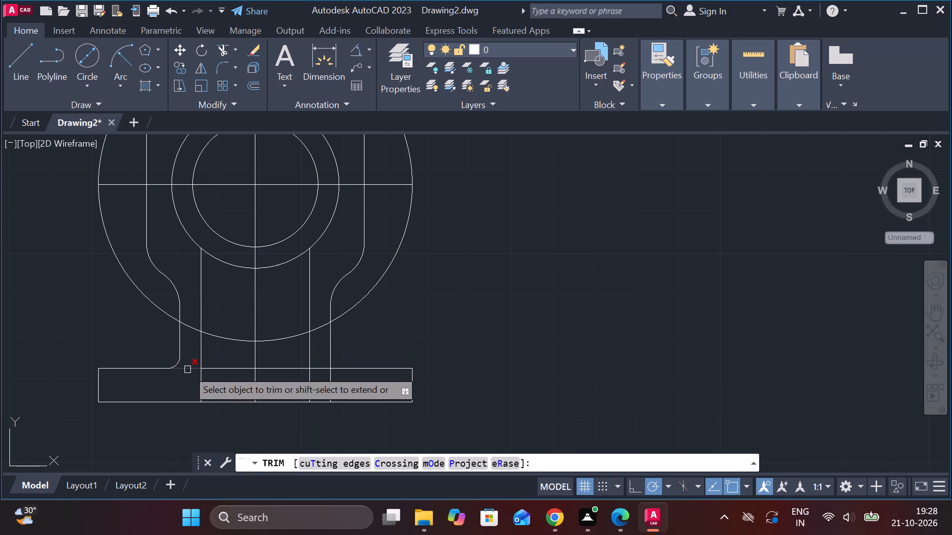
left_click(187, 370)
left_click(239, 366)
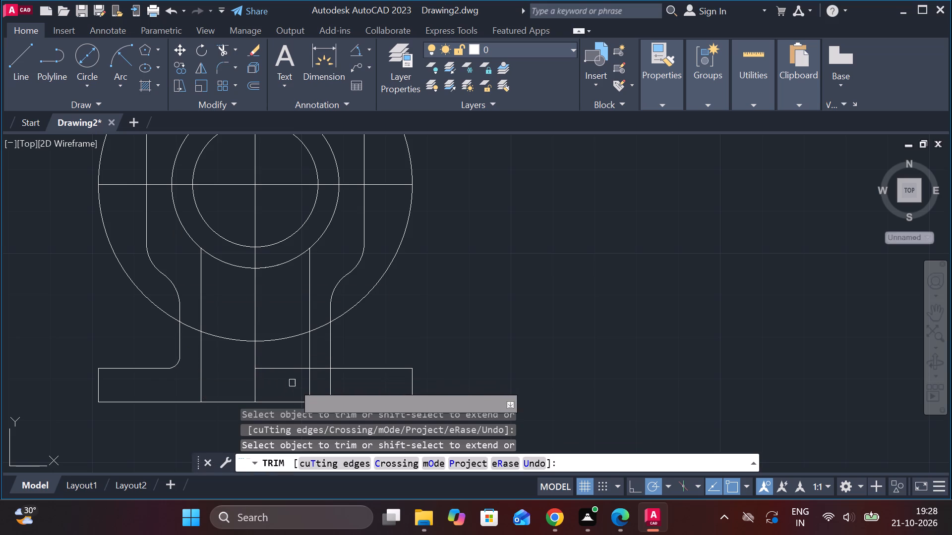
left_click(293, 361)
left_click_drag(294, 376, 296, 382)
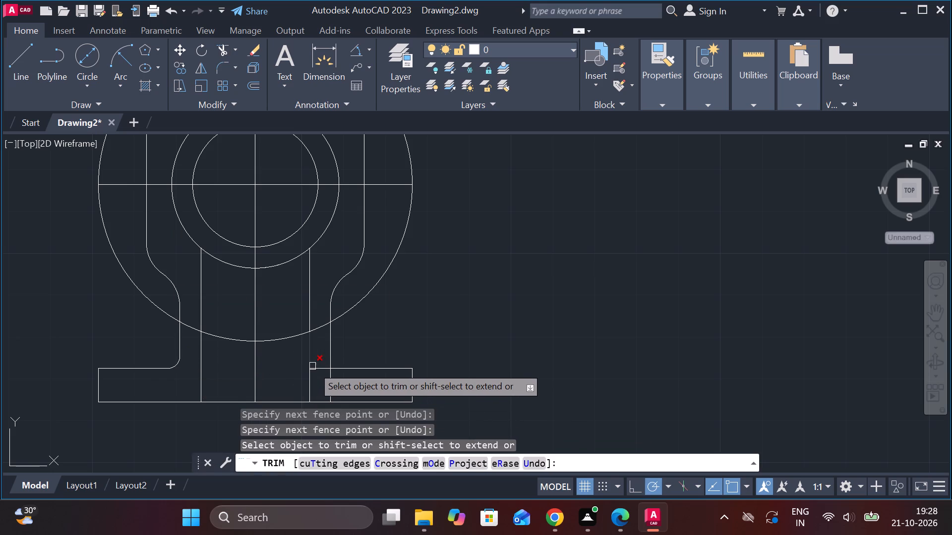
left_click(323, 367)
left_click(331, 385)
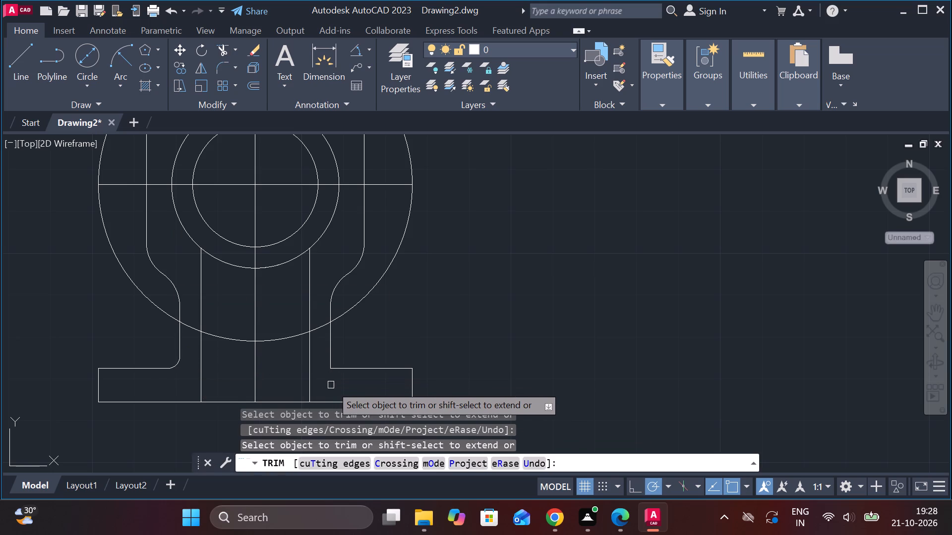
Fillet the second view's right outer neck line with the base flange's top edge at radius 3.
left_click(220, 67)
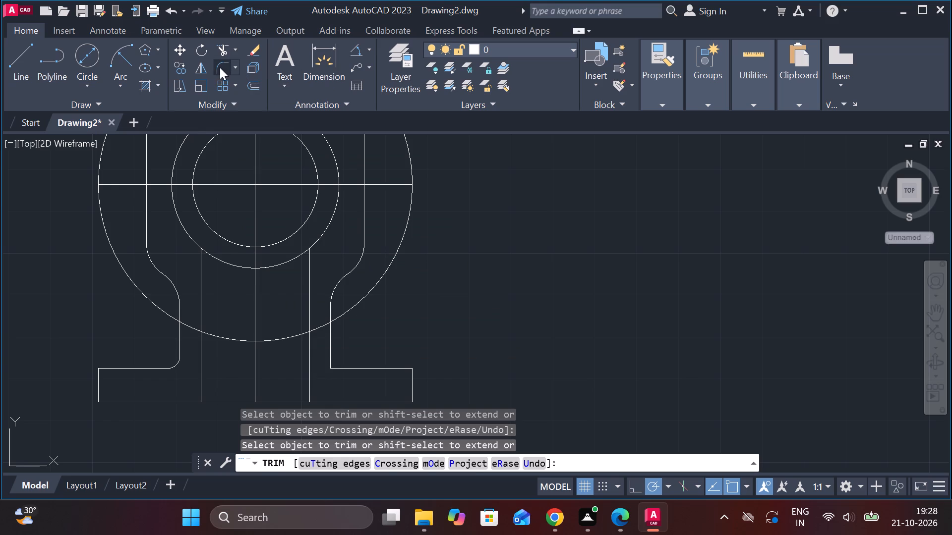
left_click(334, 343)
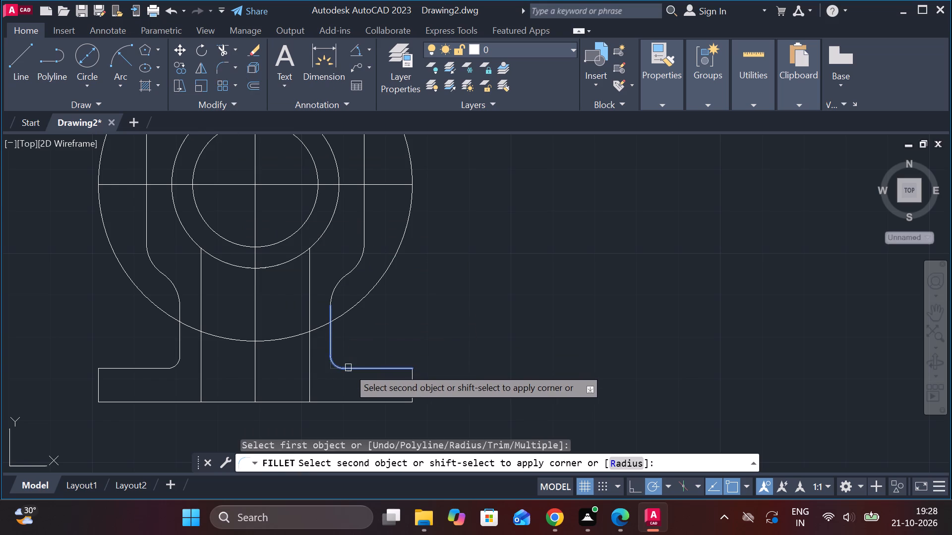
left_click(348, 368)
scroll(444, 338, "down", 2)
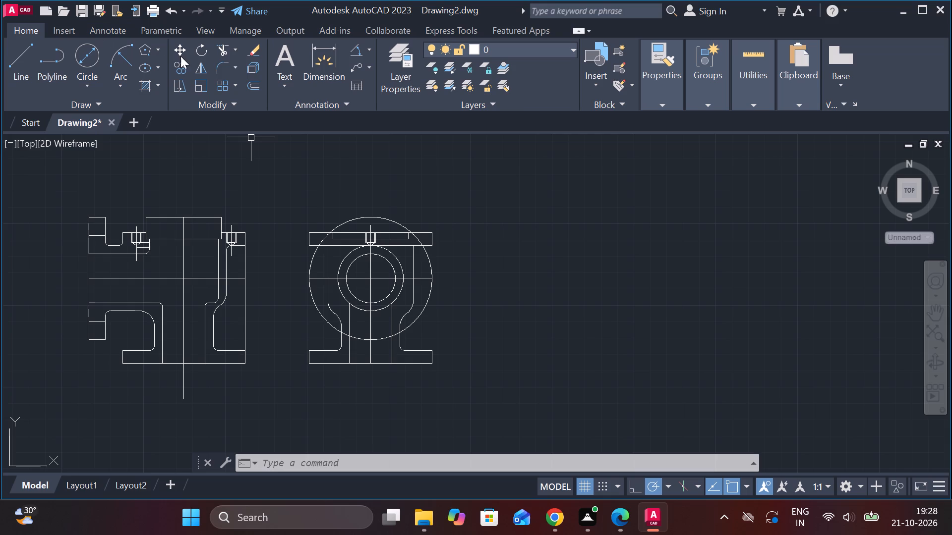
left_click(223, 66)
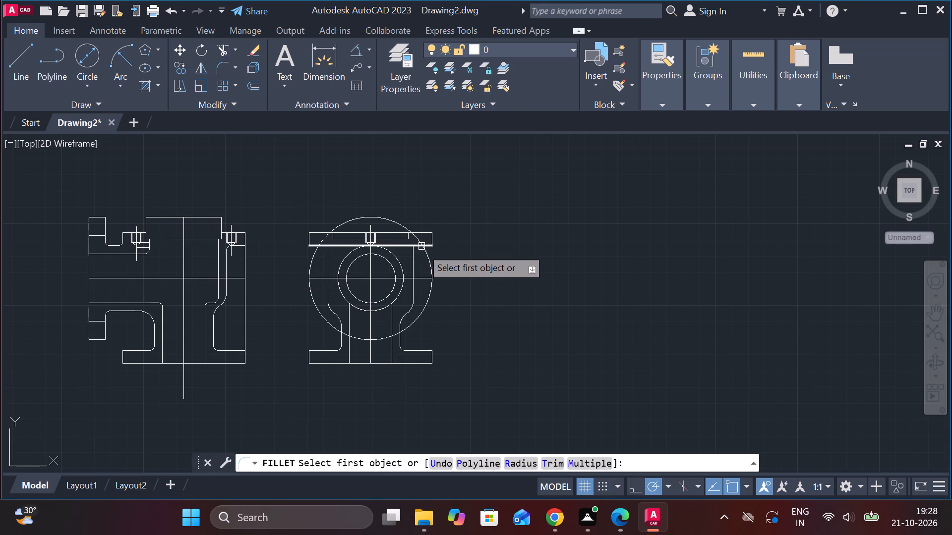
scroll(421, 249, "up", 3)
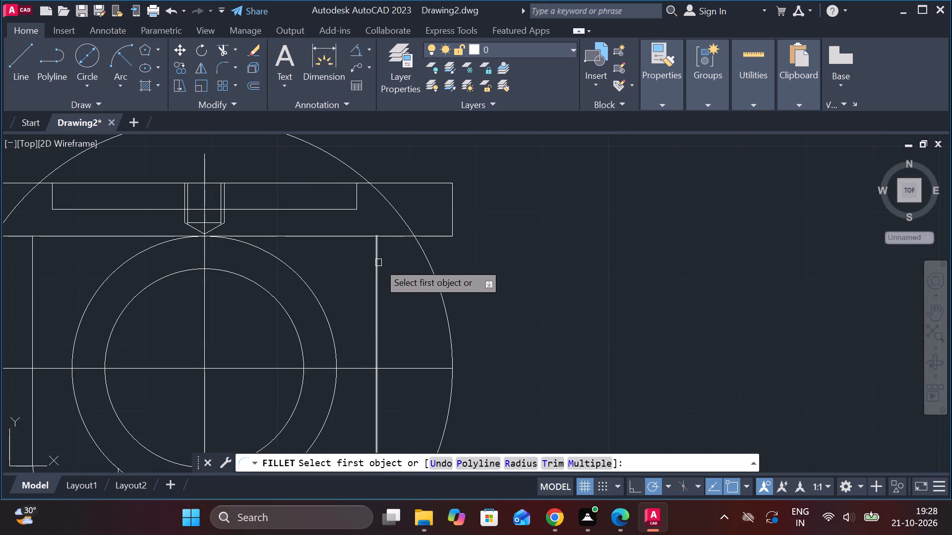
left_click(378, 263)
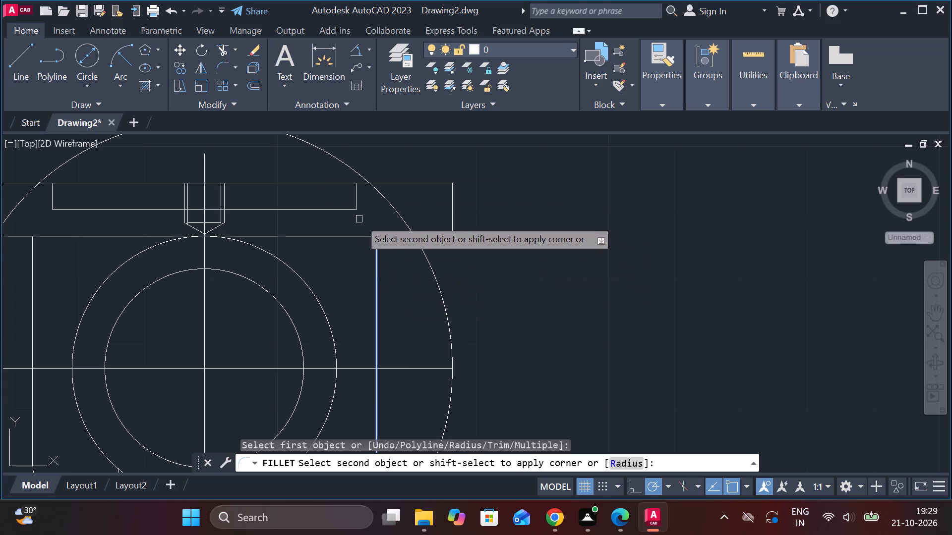
Trim the second view's upper flange bottom edge between the two outer neck lines.
double_click(221, 52)
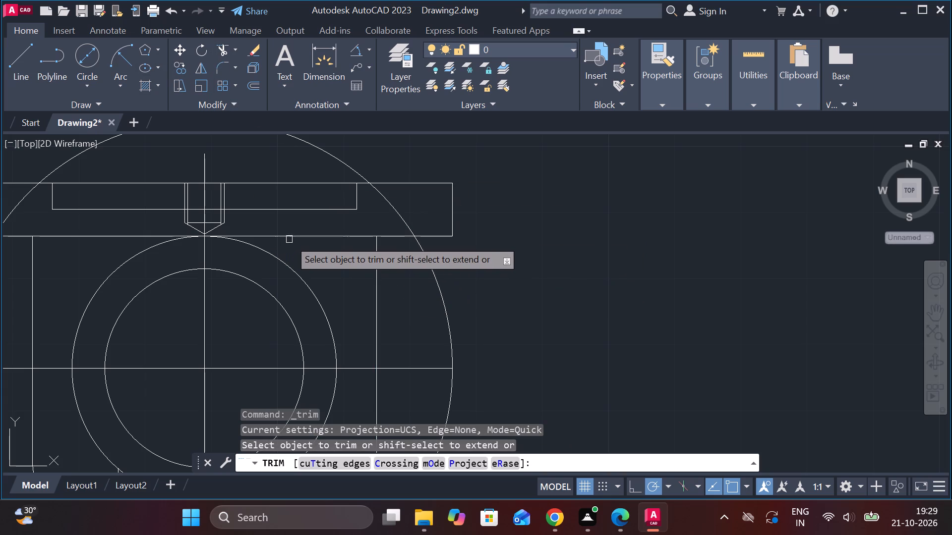
left_click(289, 239)
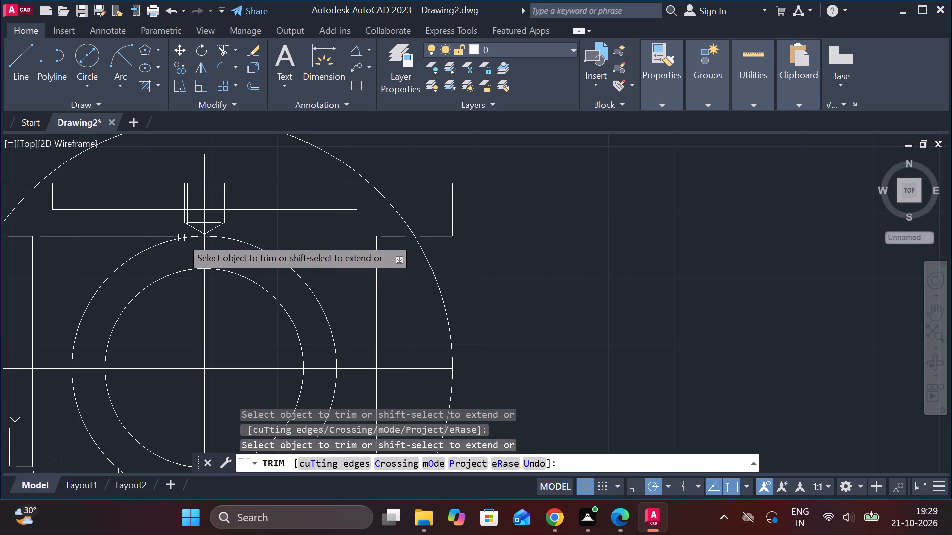
left_click(133, 238)
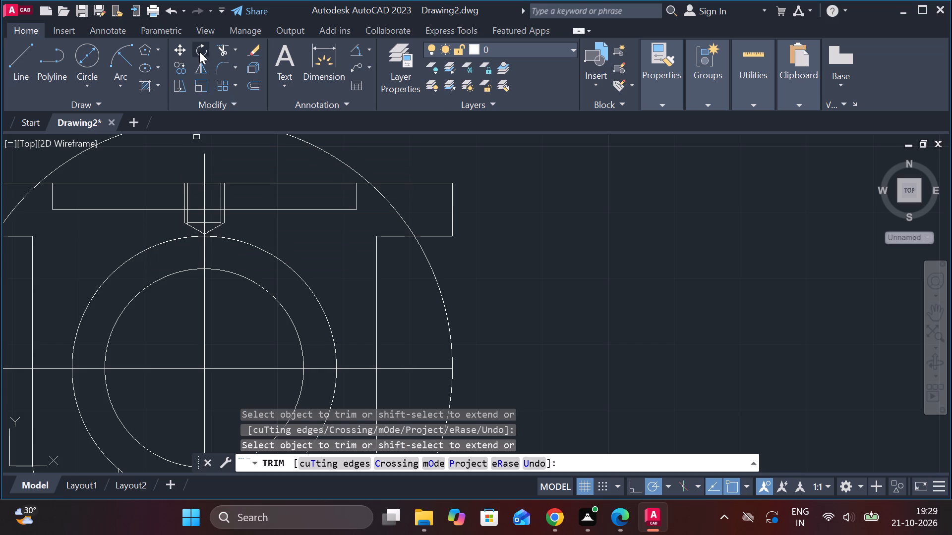
Fillet the second view's right and left outer neck lines with the upper flange's bottom edge at radius 3.
left_click(219, 70)
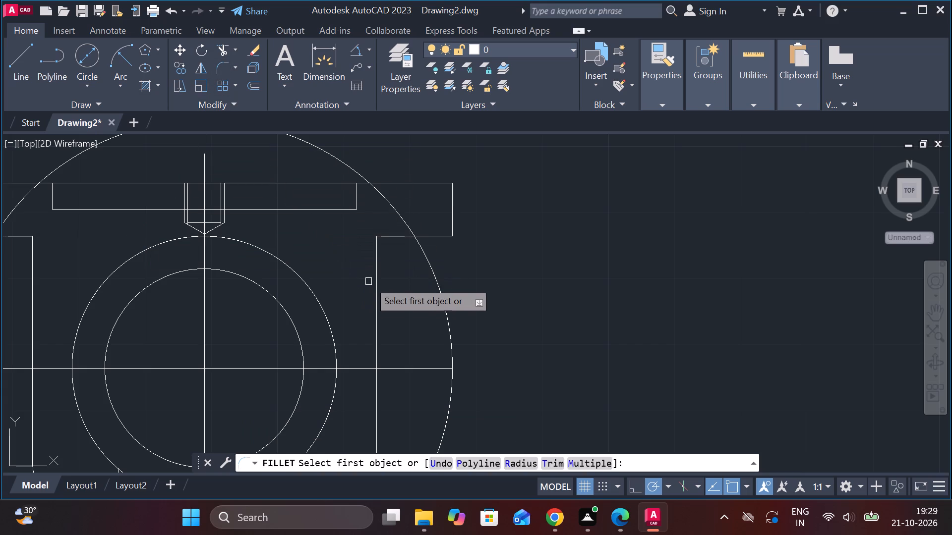
left_click(378, 276)
left_click(392, 237)
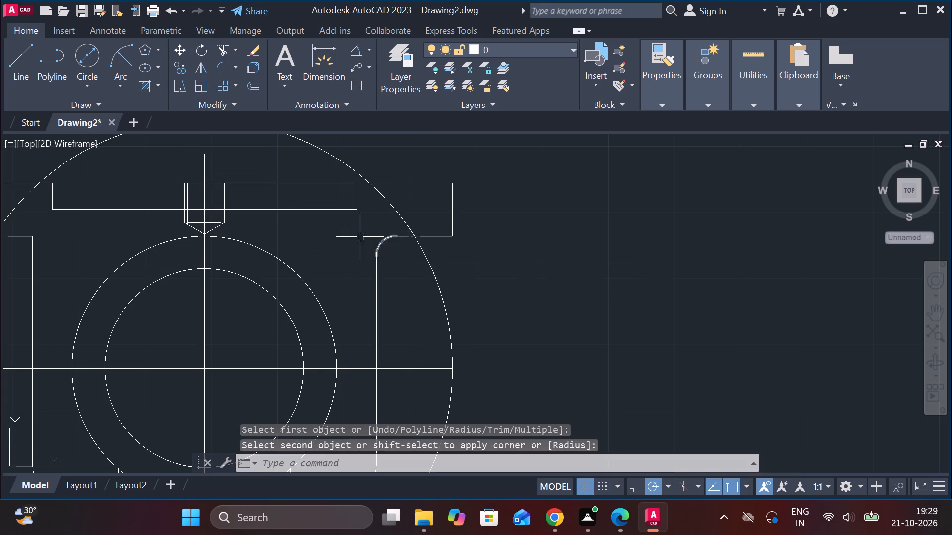
scroll(230, 239, "down", 2)
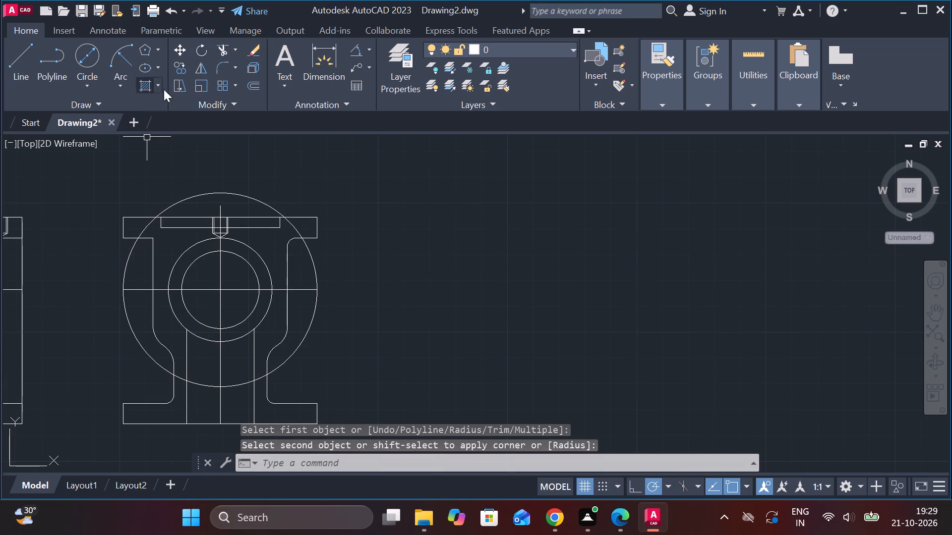
left_click(223, 71)
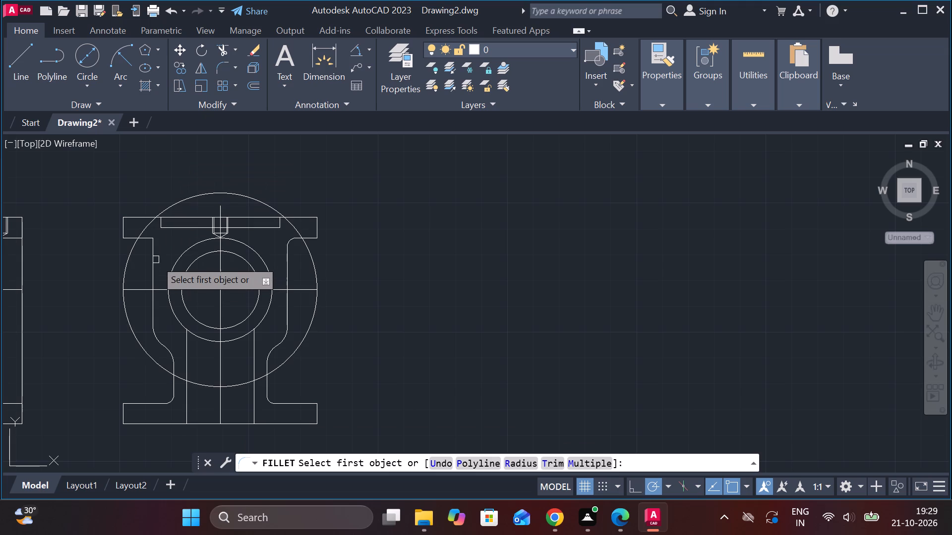
left_click(152, 260)
left_click(152, 236)
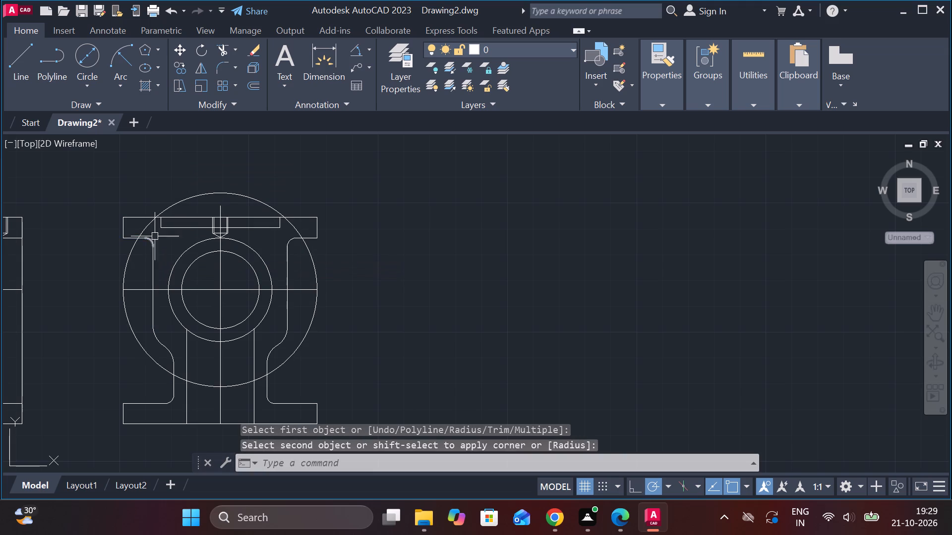
scroll(272, 232, "down", 1)
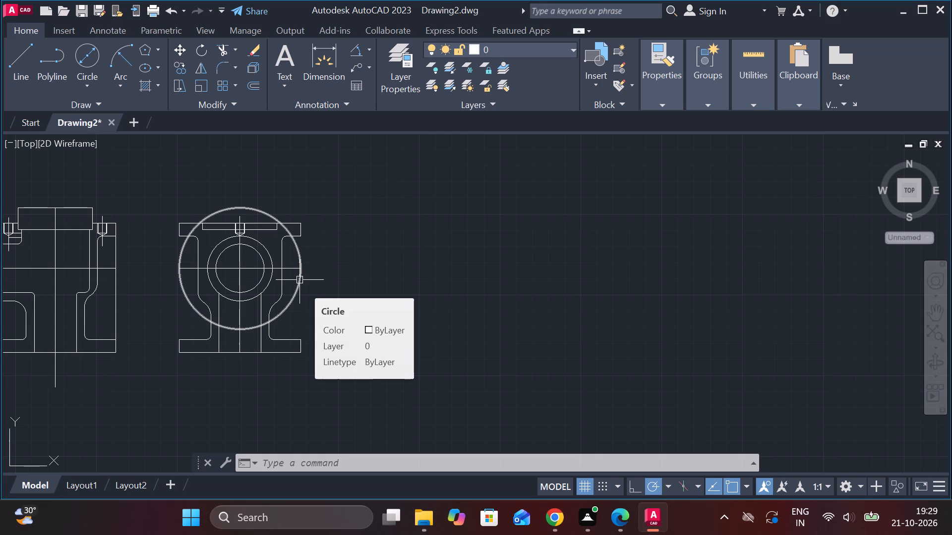
Extend the first view's upper flange top edge from the left threaded hole across the raised rectangle to its far side.
scroll(143, 246, "up", 2)
scroll(143, 246, "down", 2)
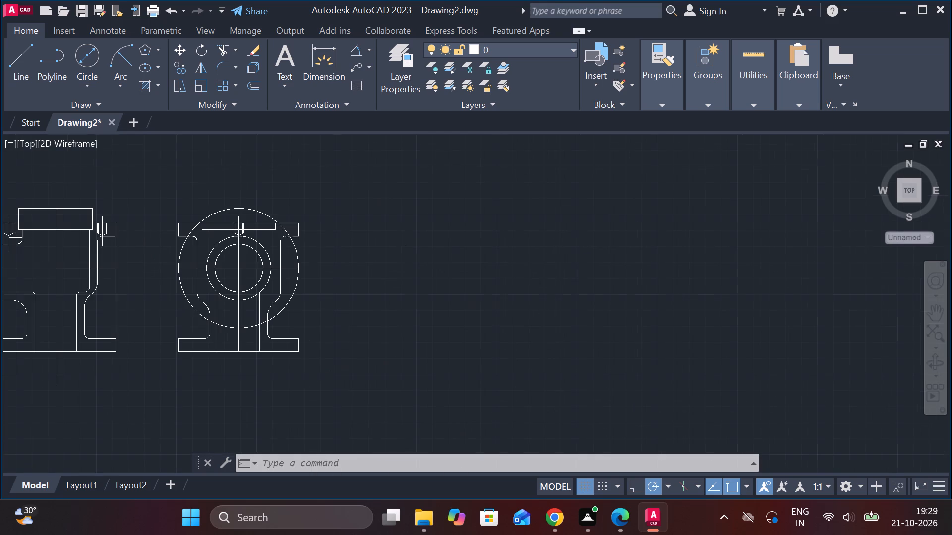
scroll(143, 246, "down", 1)
scroll(45, 223, "up", 2)
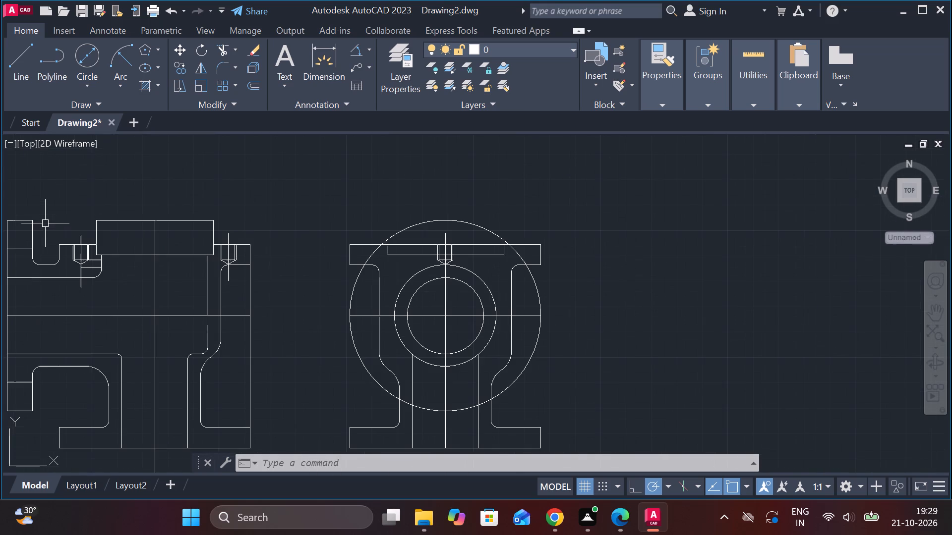
scroll(45, 223, "up", 1)
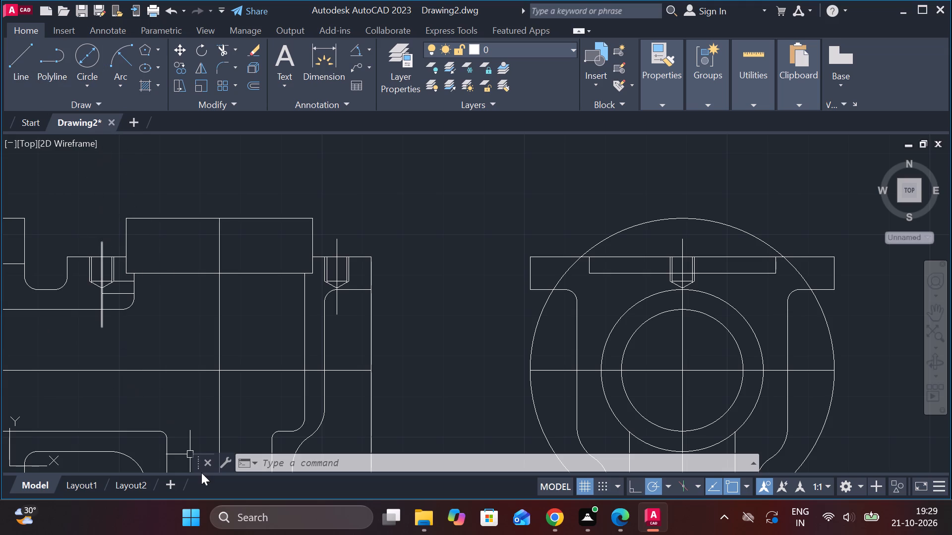
type("EX")
key("Return")
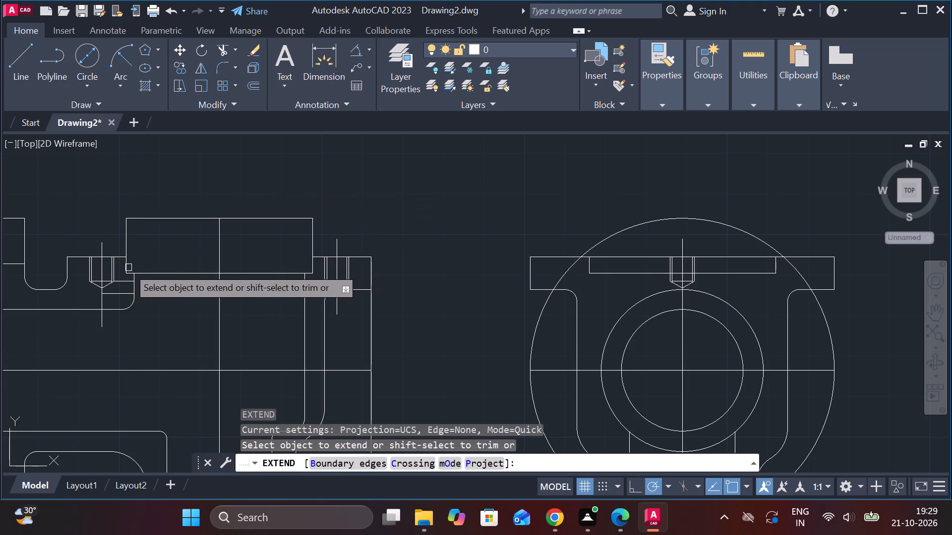
left_click(119, 257)
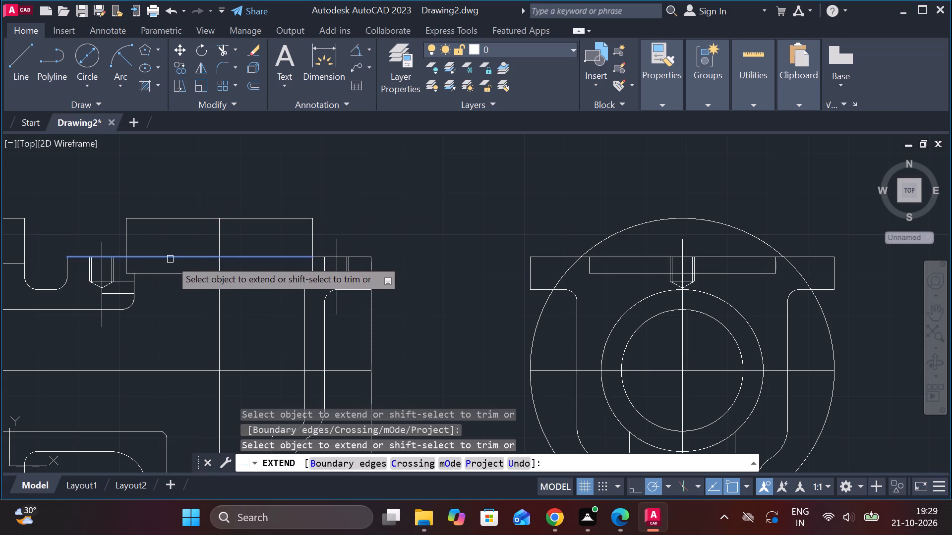
left_click(180, 257)
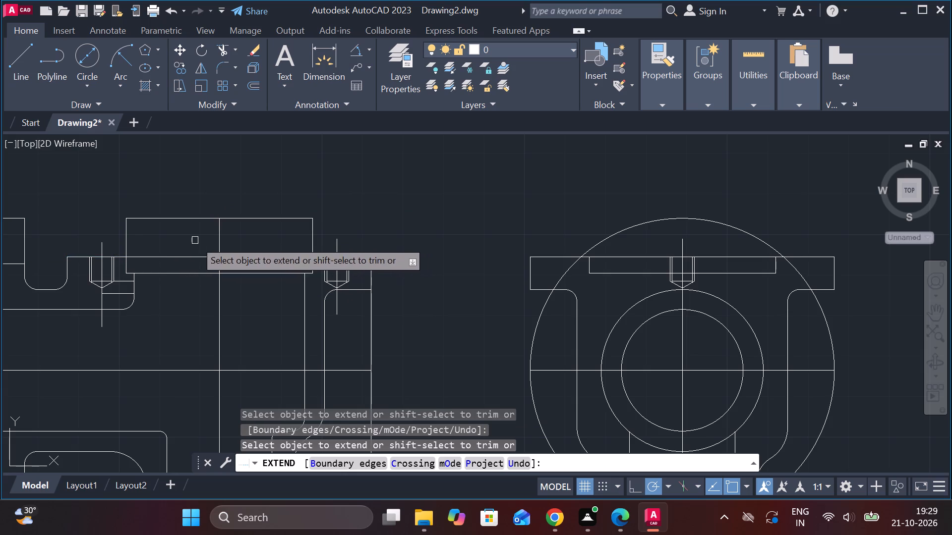
key("Escape")
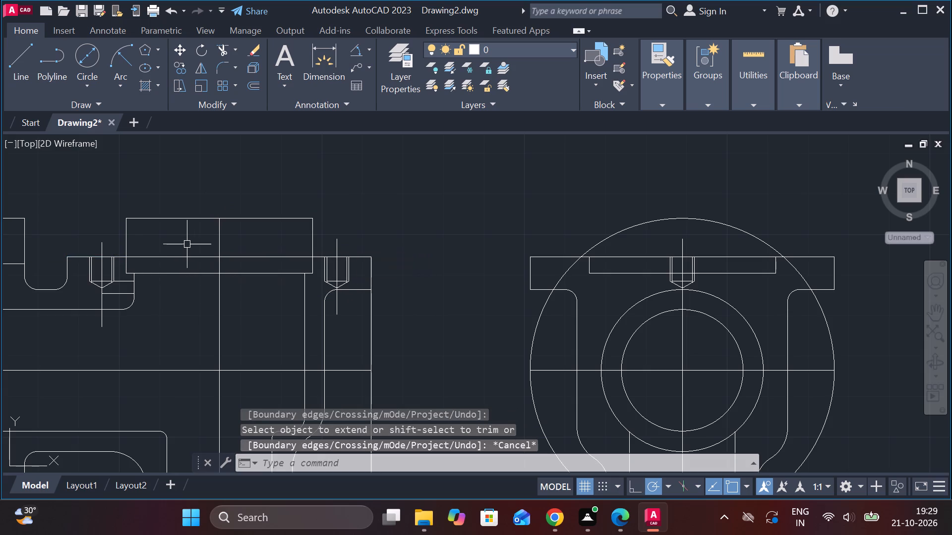
Trim away the sides and top of the first view's raised rectangle above the flange top edge, keeping the recess below.
left_click(227, 48)
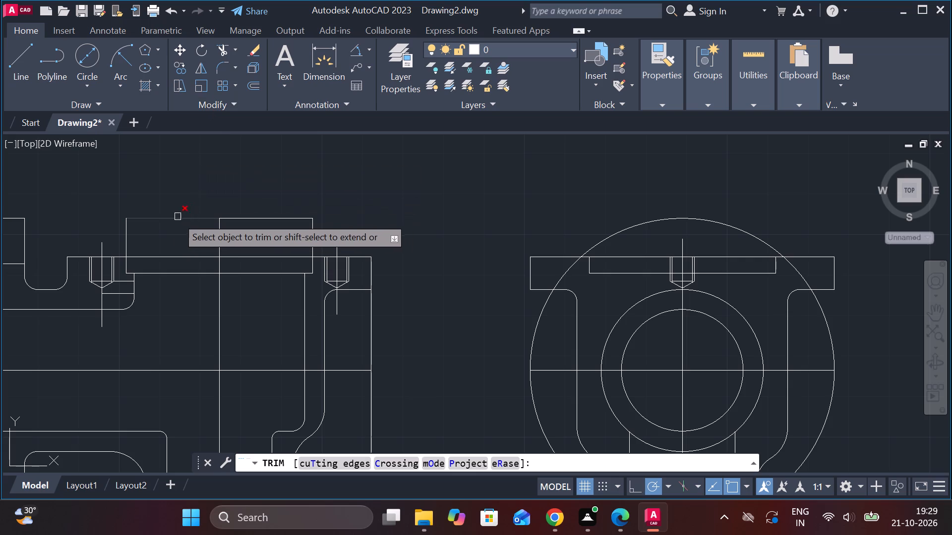
left_click(125, 237)
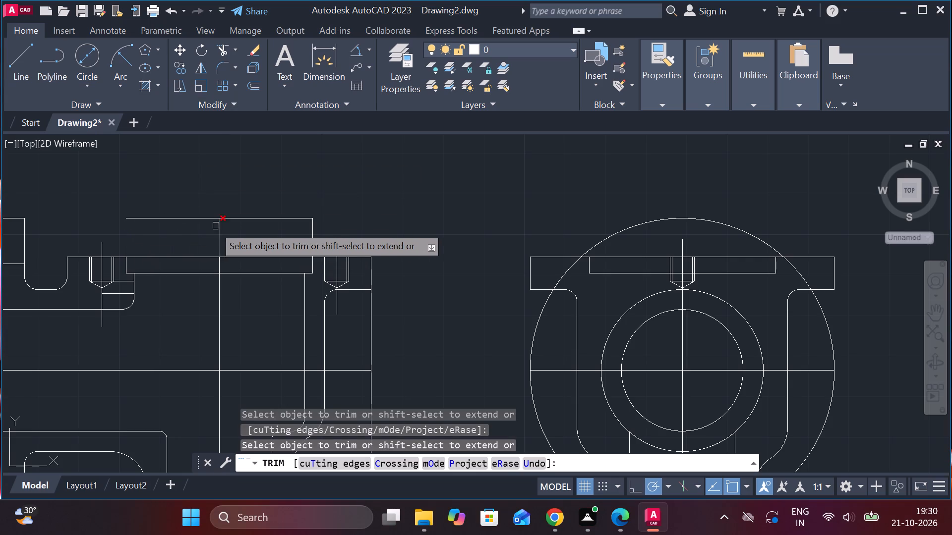
left_click(193, 217)
left_click(246, 215)
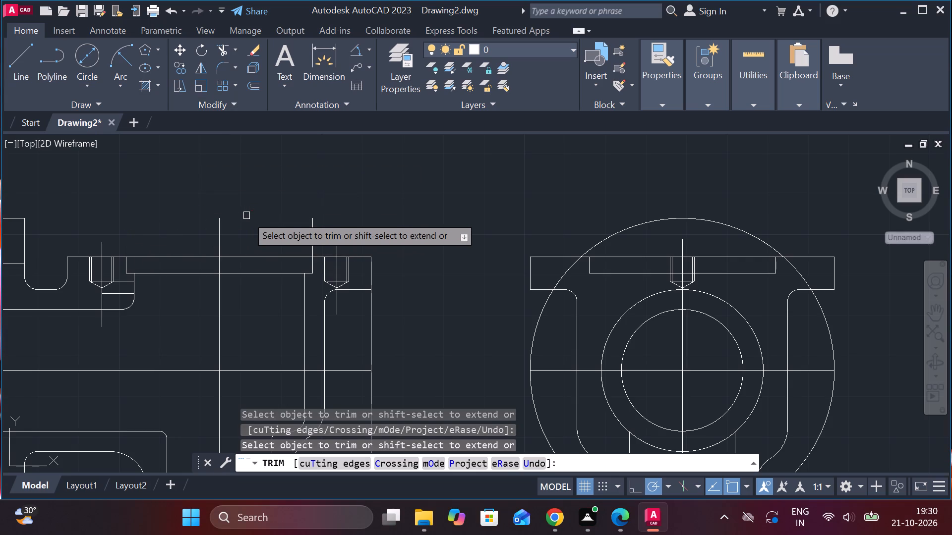
left_click(314, 233)
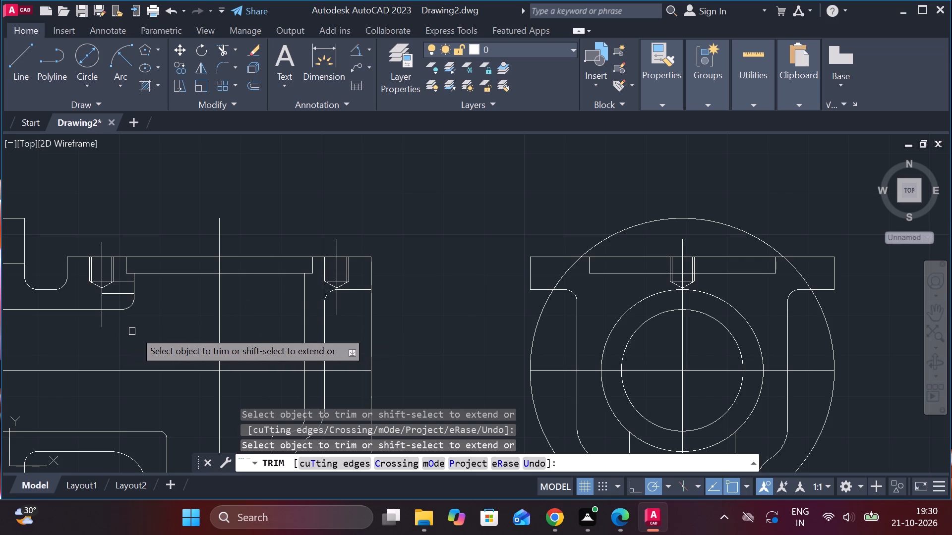
key("Escape")
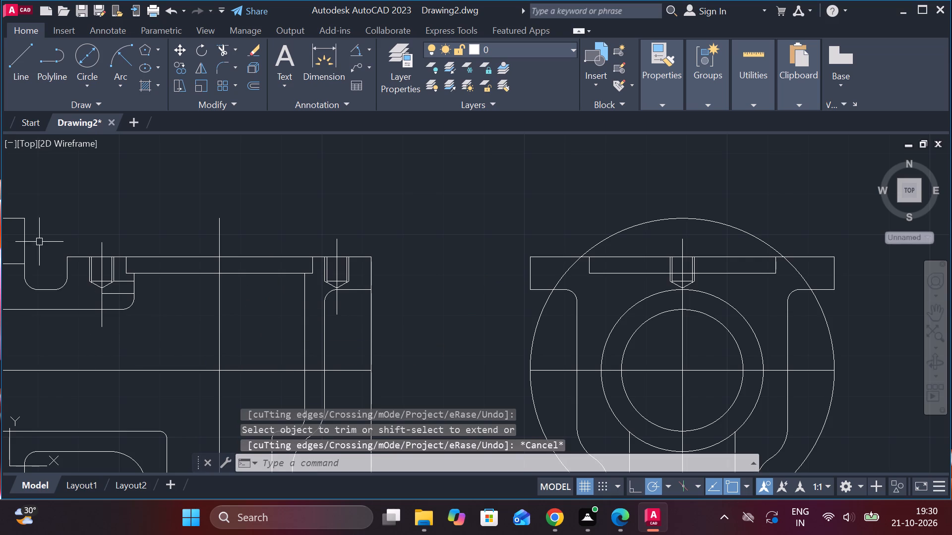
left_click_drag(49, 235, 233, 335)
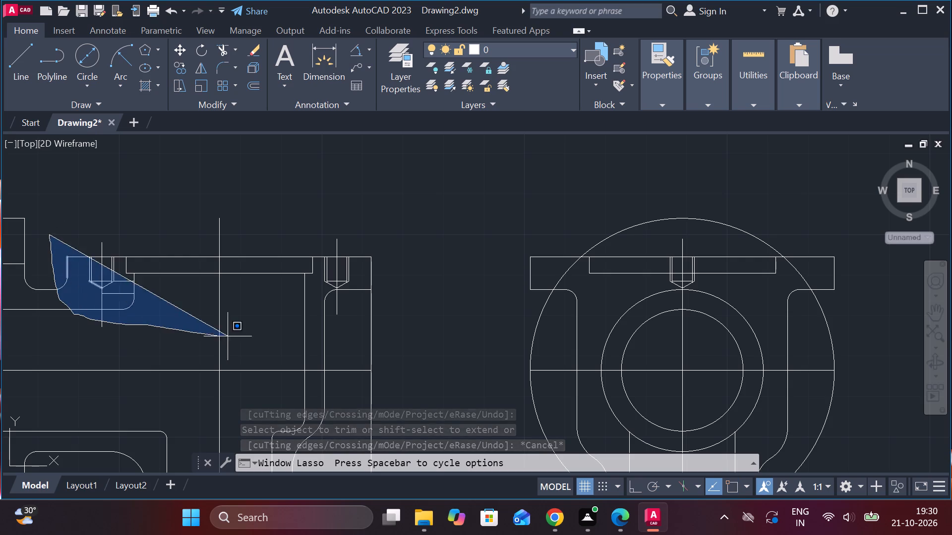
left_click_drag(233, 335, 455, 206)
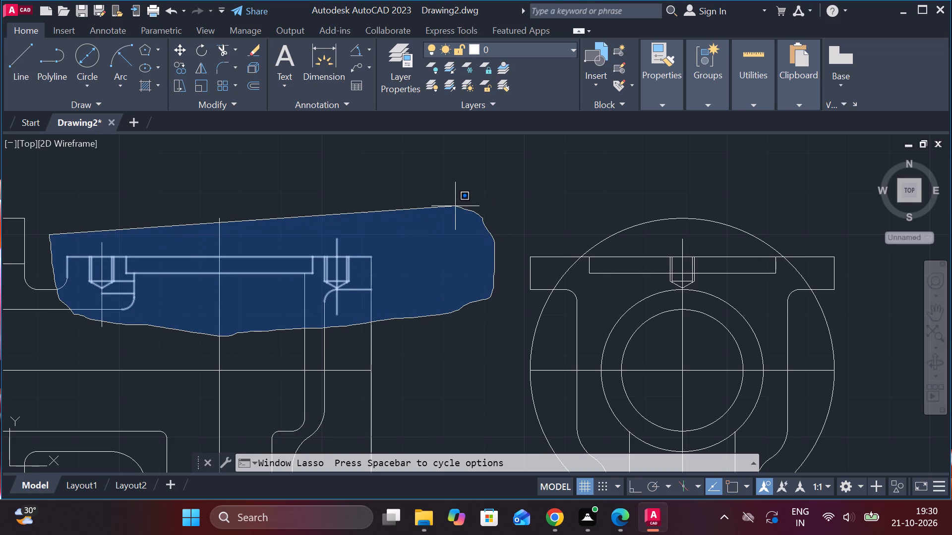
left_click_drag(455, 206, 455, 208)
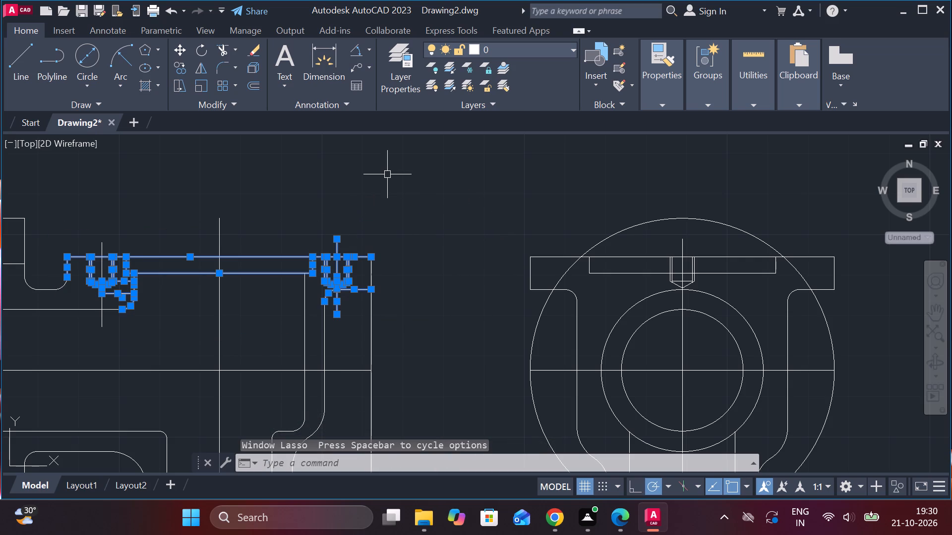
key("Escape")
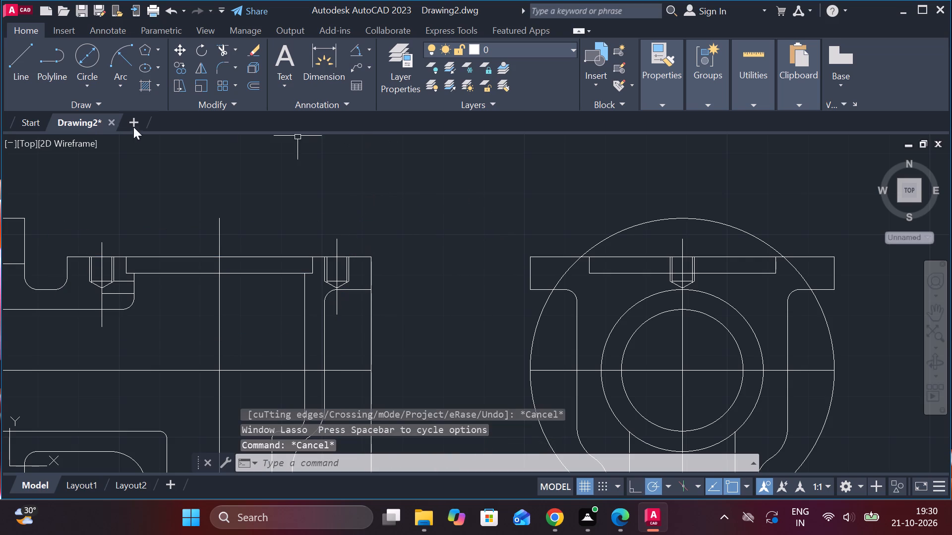
Copy the first view's upper flange geometry, including both threaded holes, horizontally about 252 units to clear space beyond the second view.
scroll(98, 172, "down", 2)
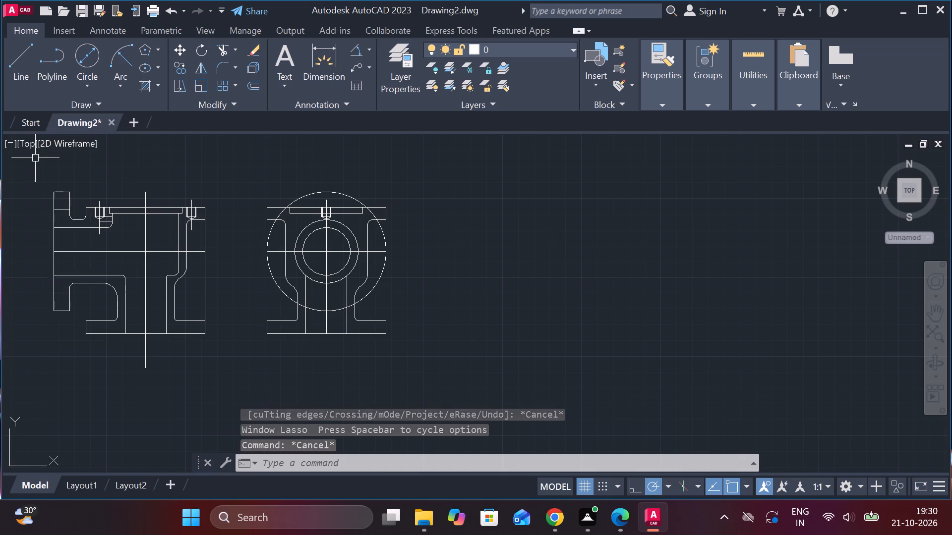
left_click(32, 180)
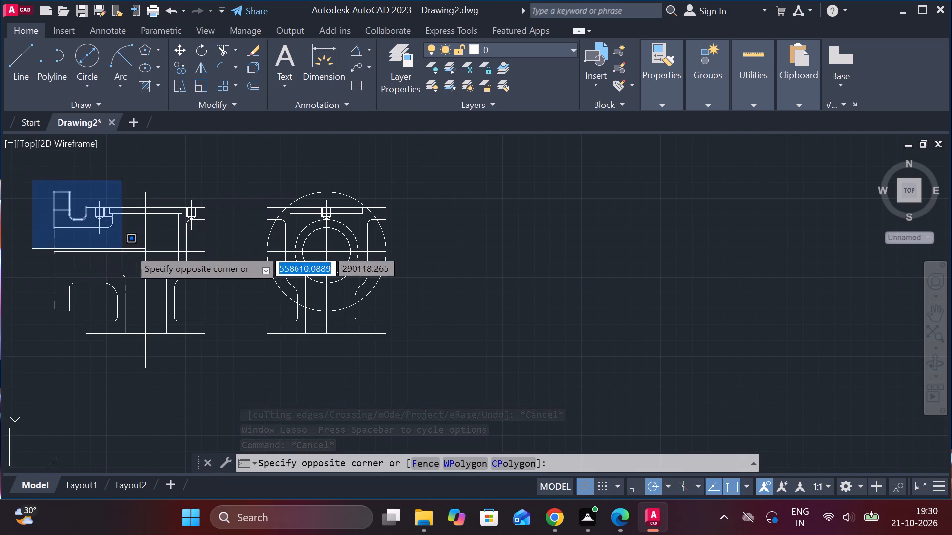
left_click(228, 234)
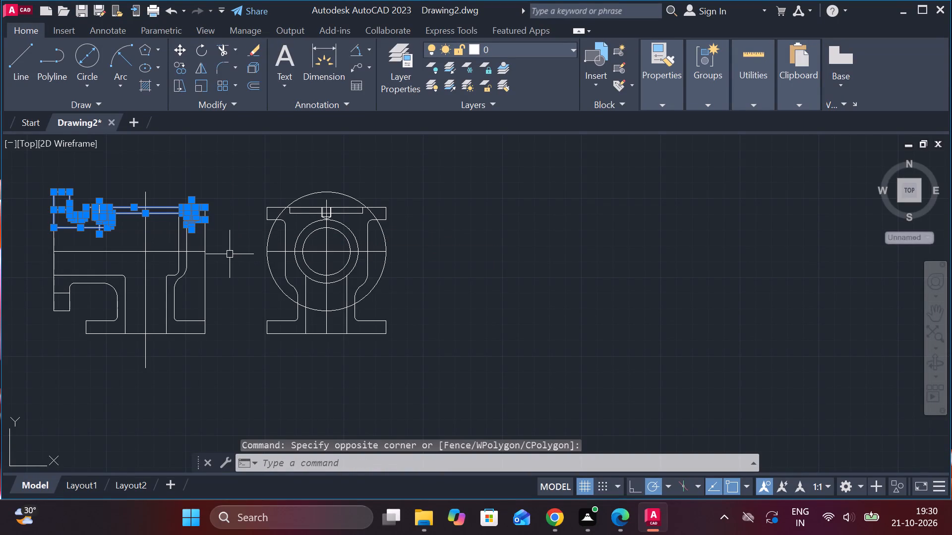
type("C0")
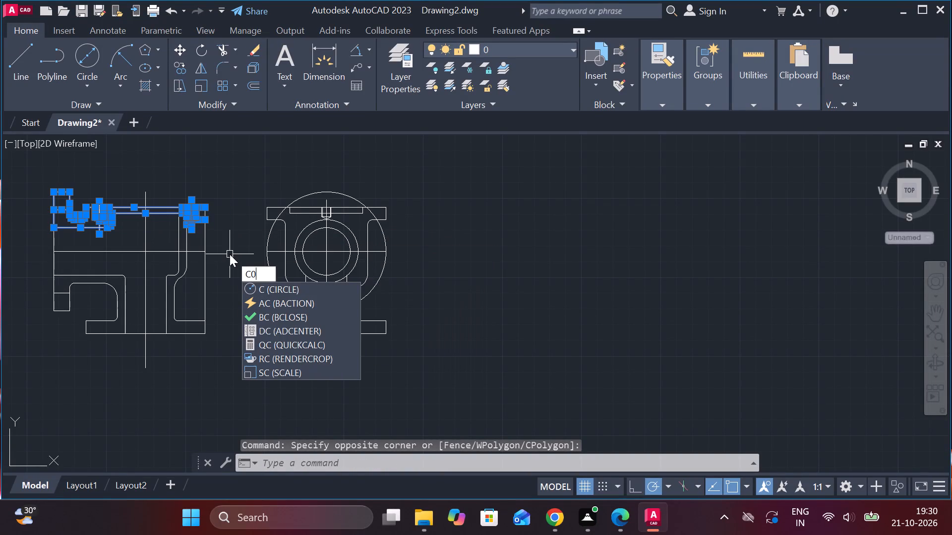
key("Return")
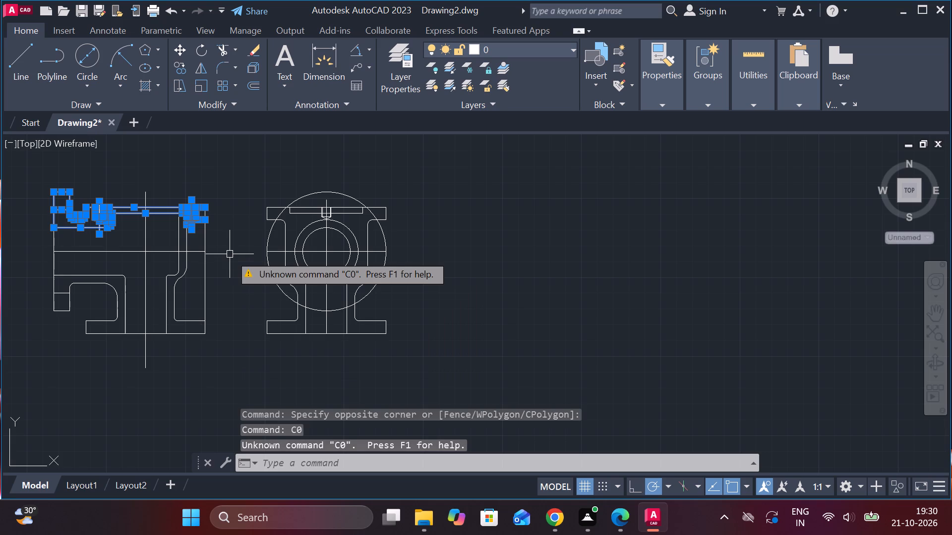
left_click(145, 211)
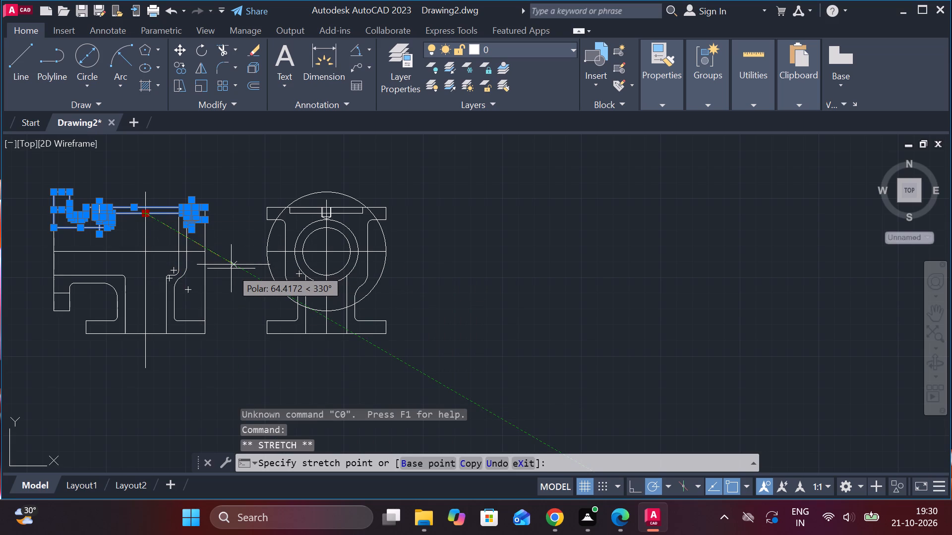
key("Escape")
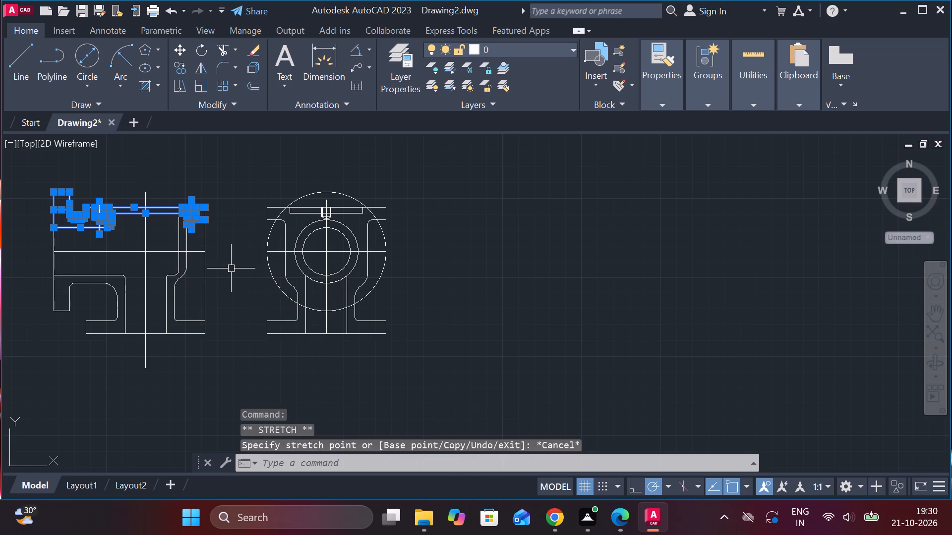
type("CO")
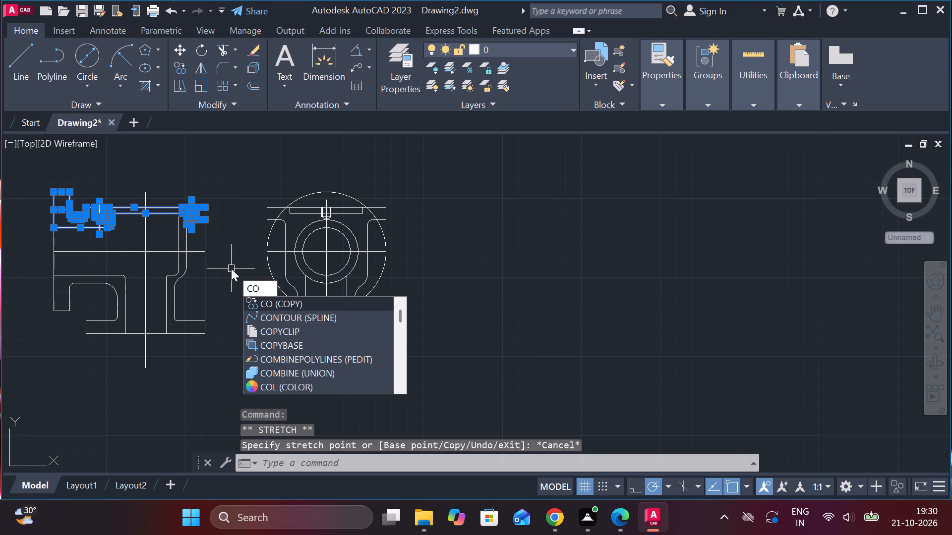
key("Return")
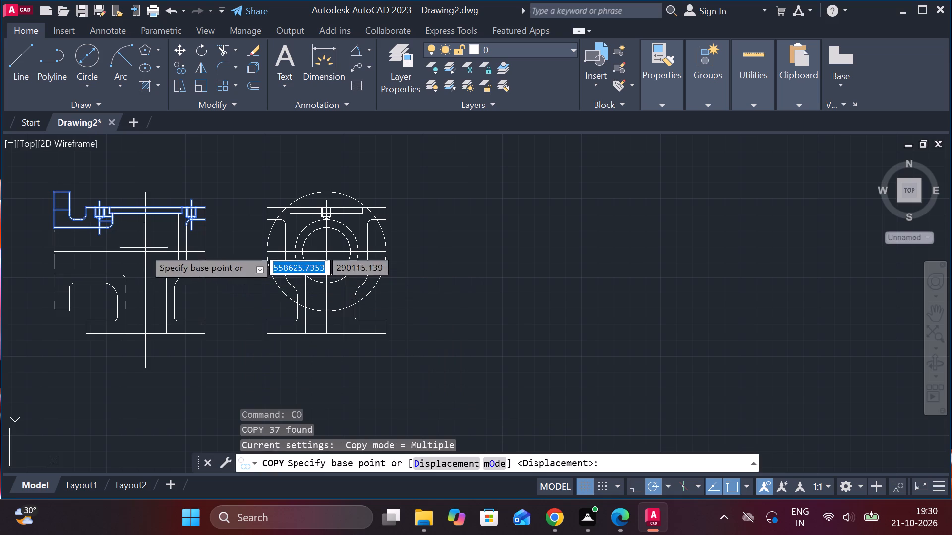
left_click(146, 209)
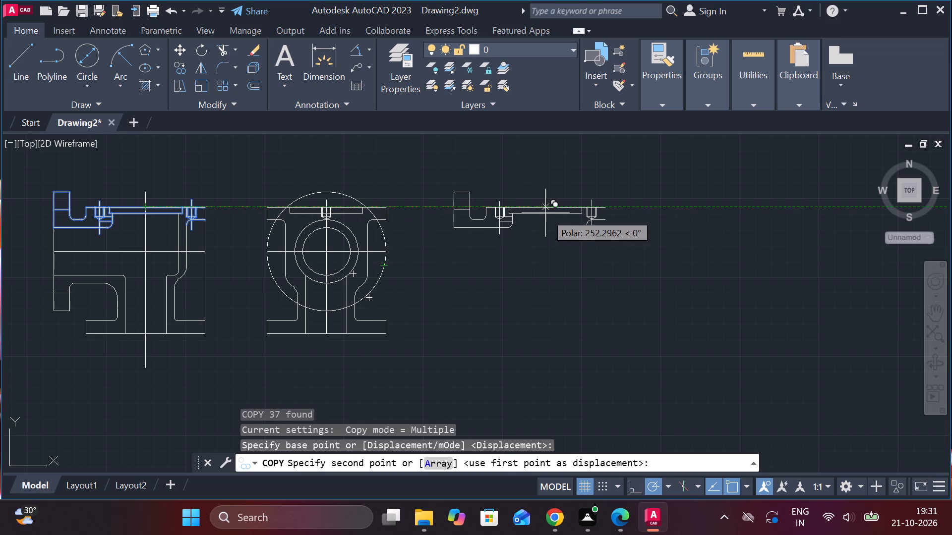
left_click(545, 213)
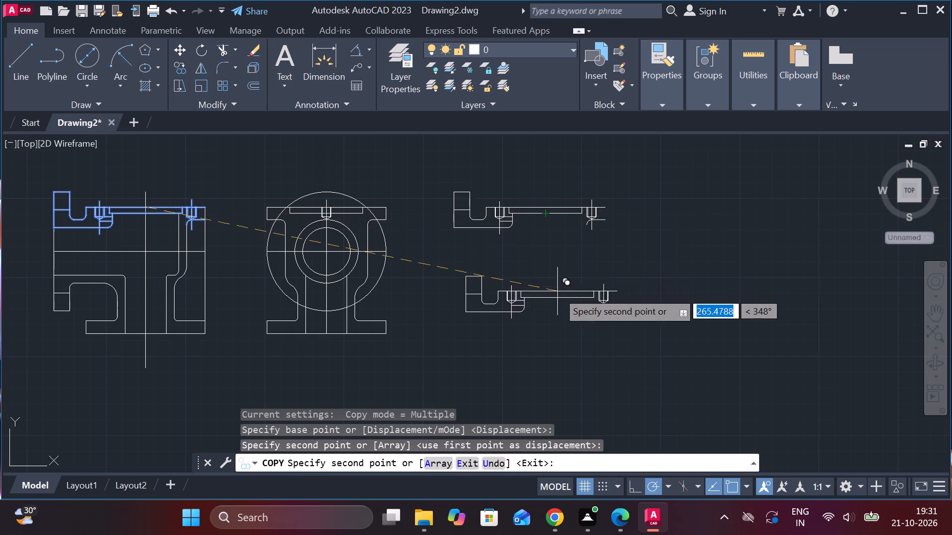
key("Escape")
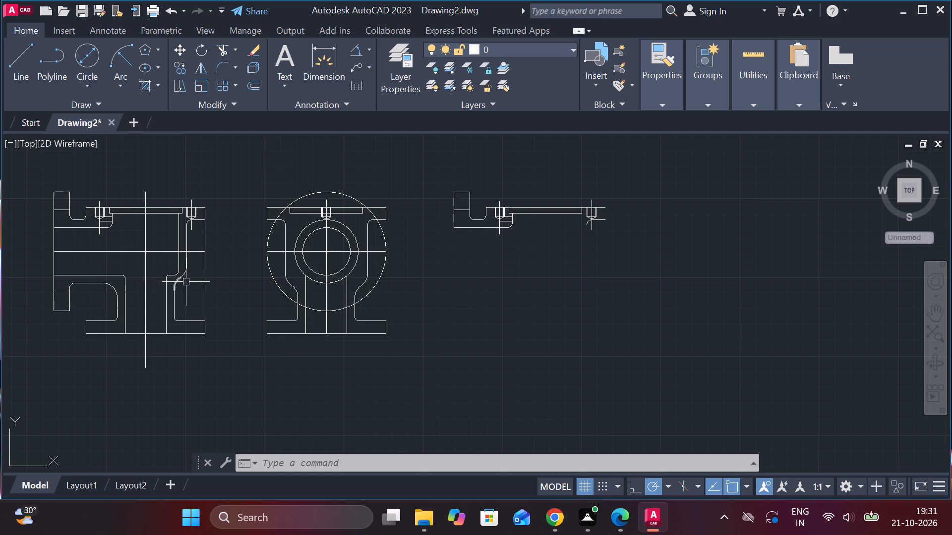
Draw a vertical line closing the right end of the copied flange between its top and bottom edges.
left_click(34, 70)
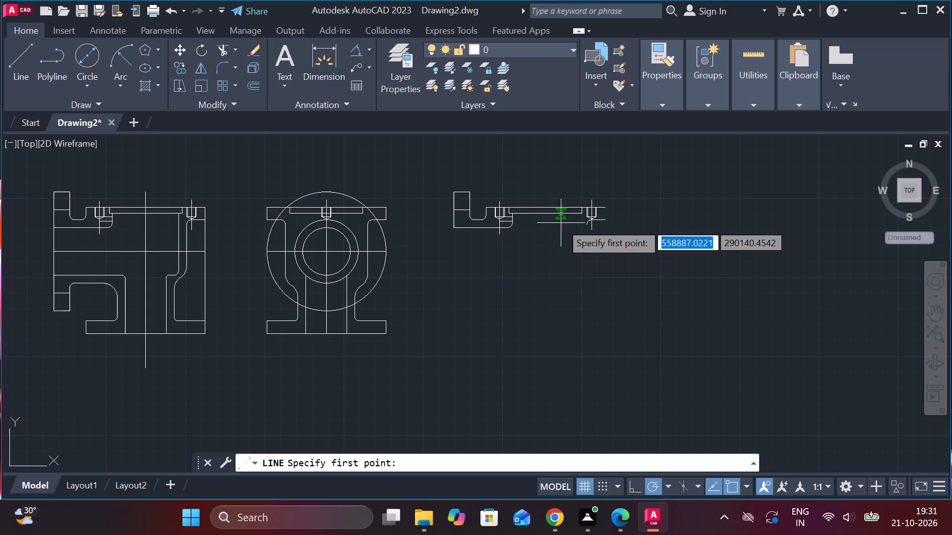
scroll(611, 207, "up", 2)
left_click(586, 210)
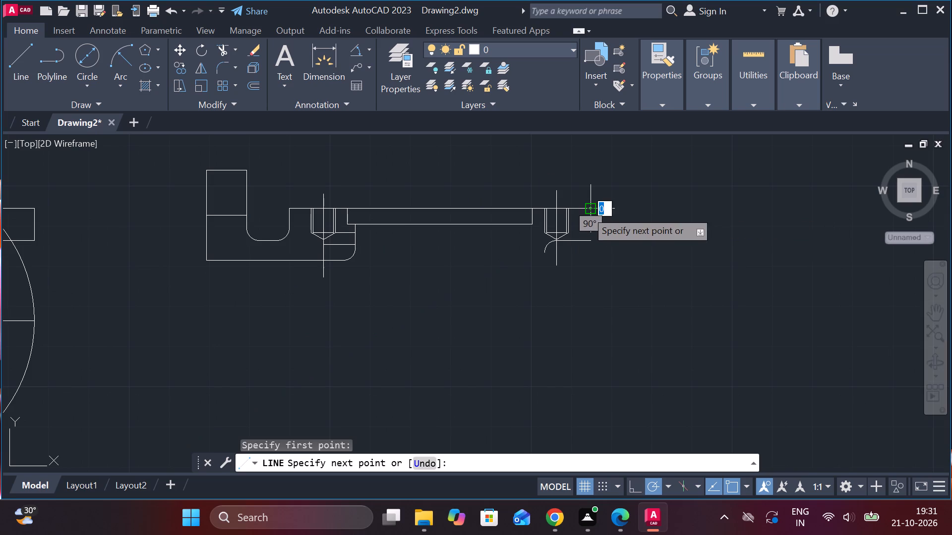
left_click(591, 239)
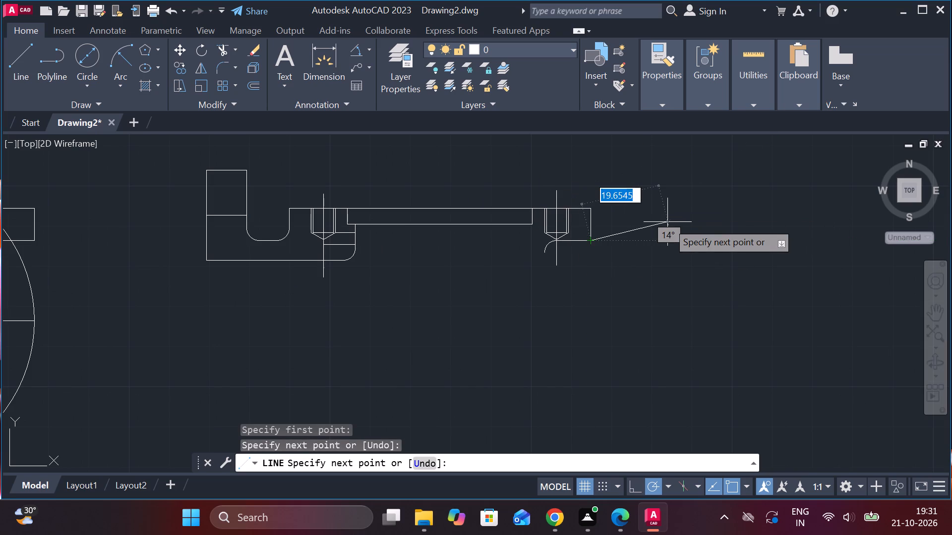
key("Escape")
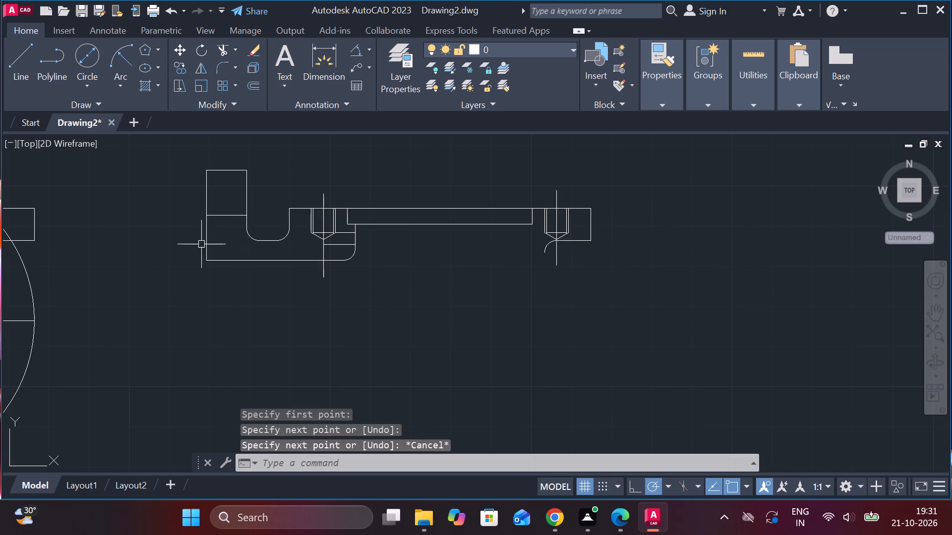
Stretch the left end of the copied flange's top edge to the outermost left vertical edge.
scroll(232, 216, "up", 2)
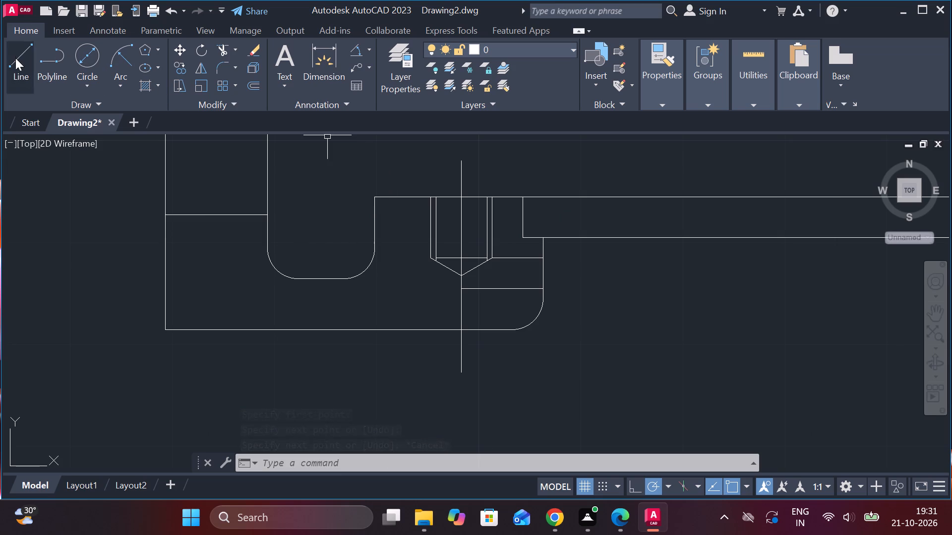
left_click(420, 200)
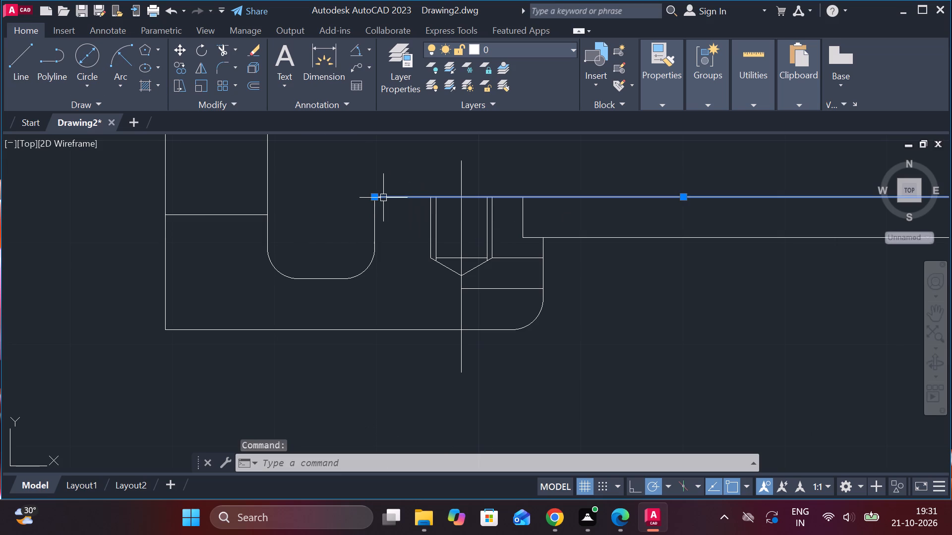
left_click(377, 196)
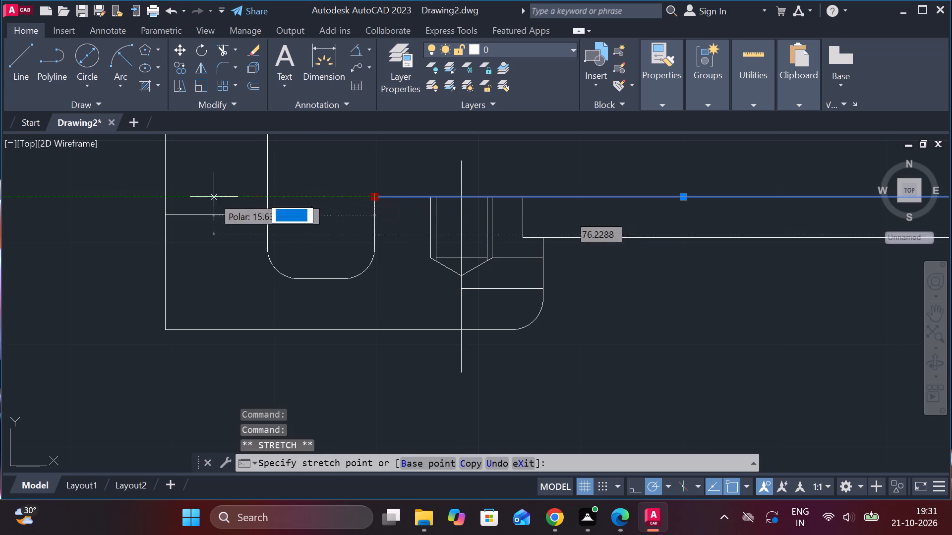
left_click(165, 198)
Trim away the copy's raised block above the top edge, the short horizontal line below it and the U-shaped groove.
scroll(354, 175, "down", 2)
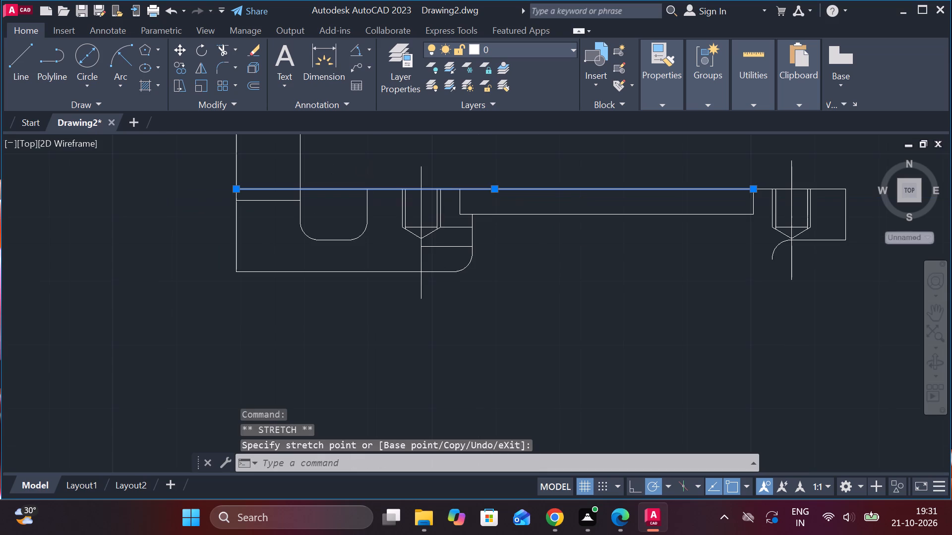
left_click(225, 53)
left_click(280, 161)
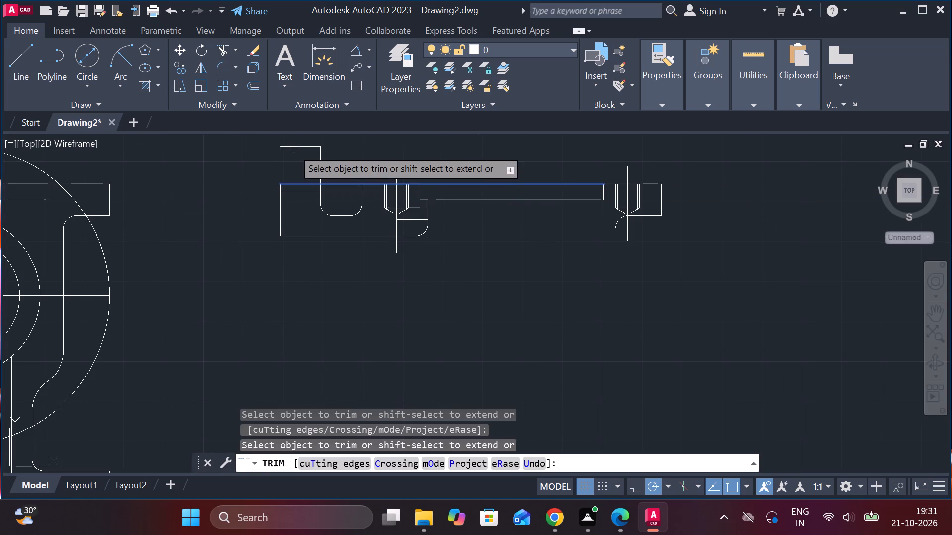
left_click(299, 144)
left_click(323, 153)
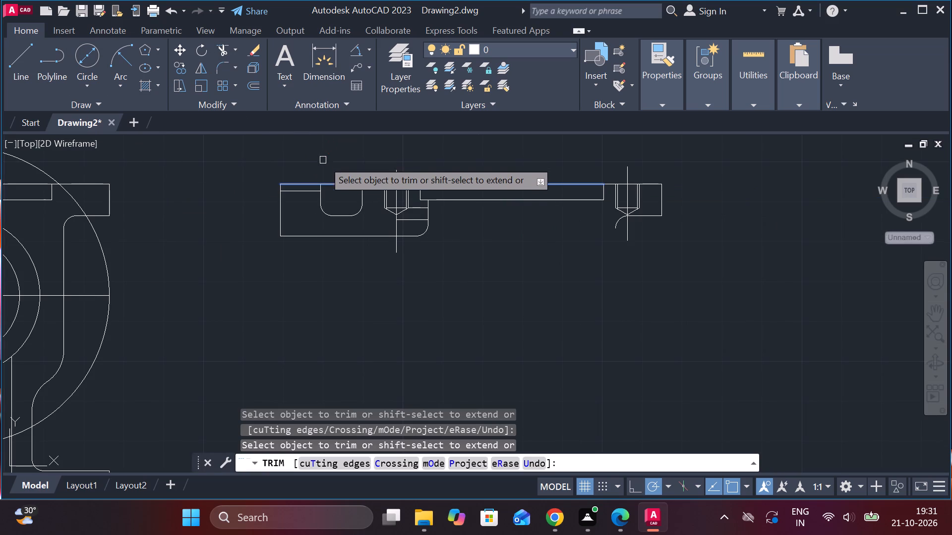
left_click(310, 191)
left_click(323, 197)
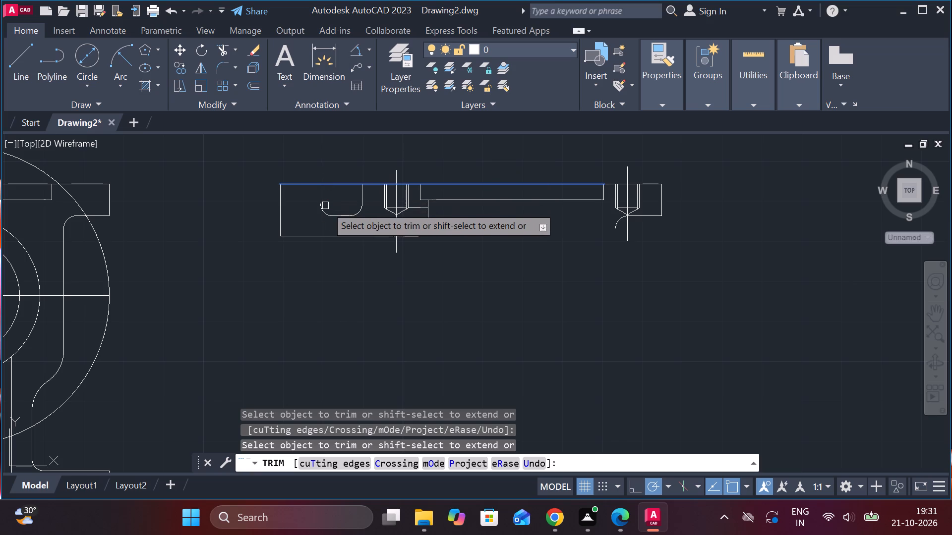
left_click(325, 209)
left_click(352, 212)
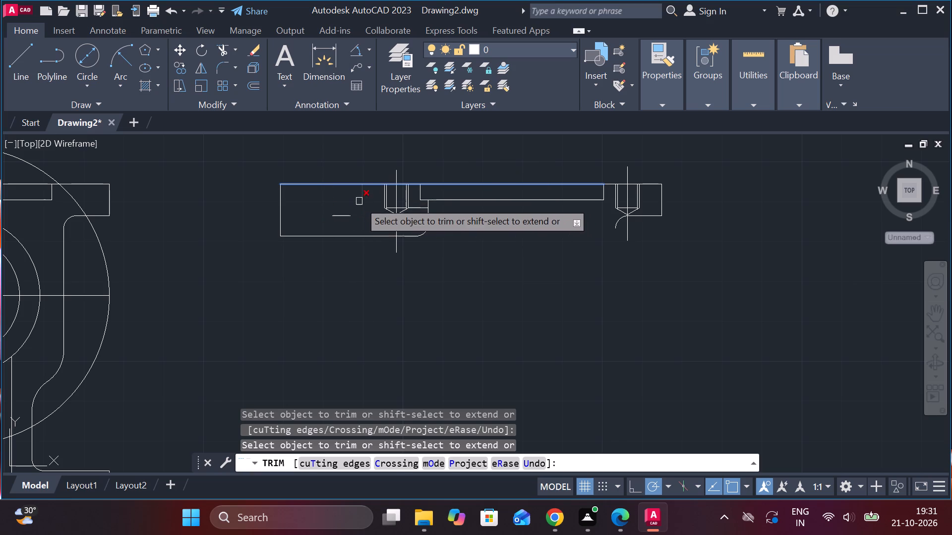
left_click(357, 197)
left_click(363, 198)
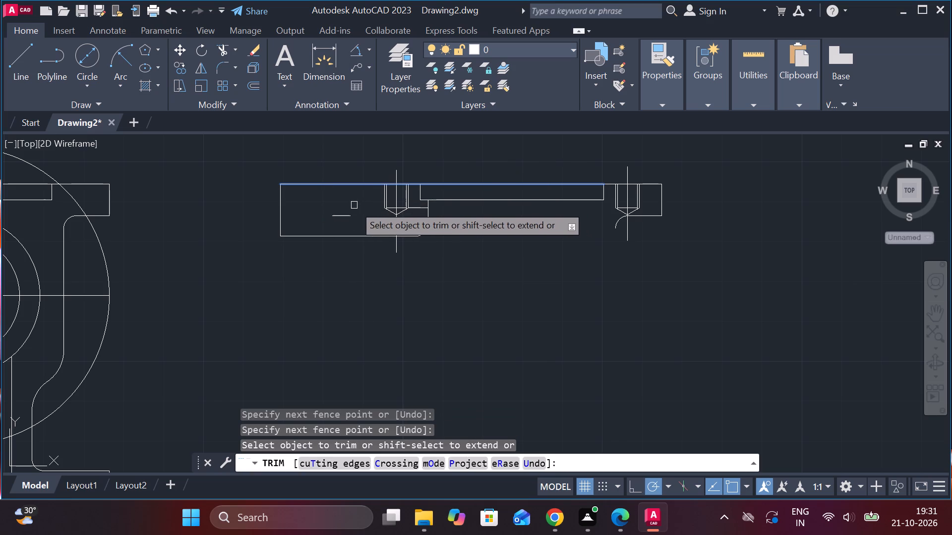
left_click(349, 214)
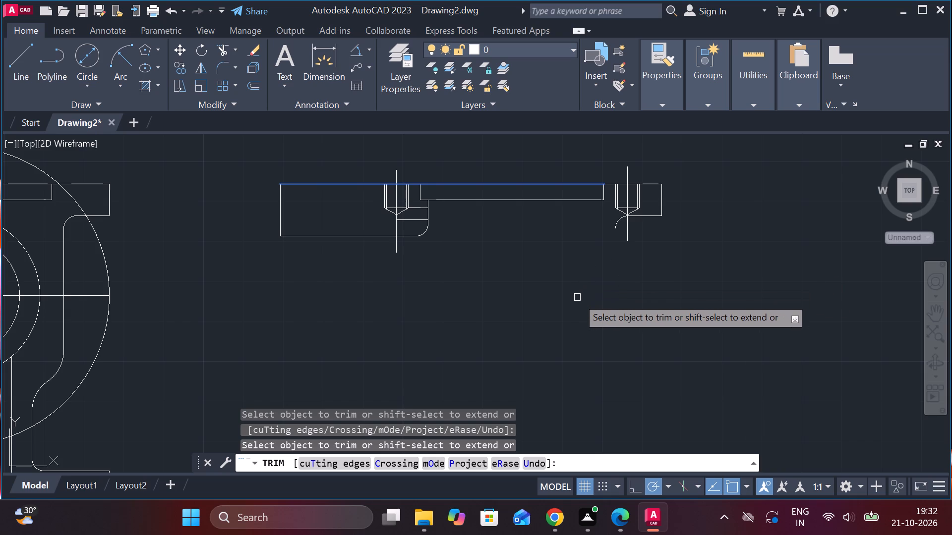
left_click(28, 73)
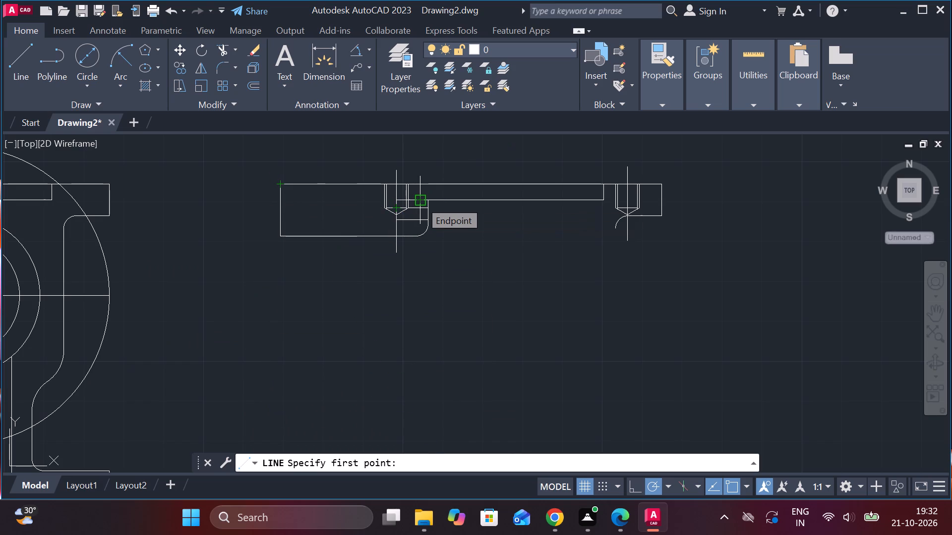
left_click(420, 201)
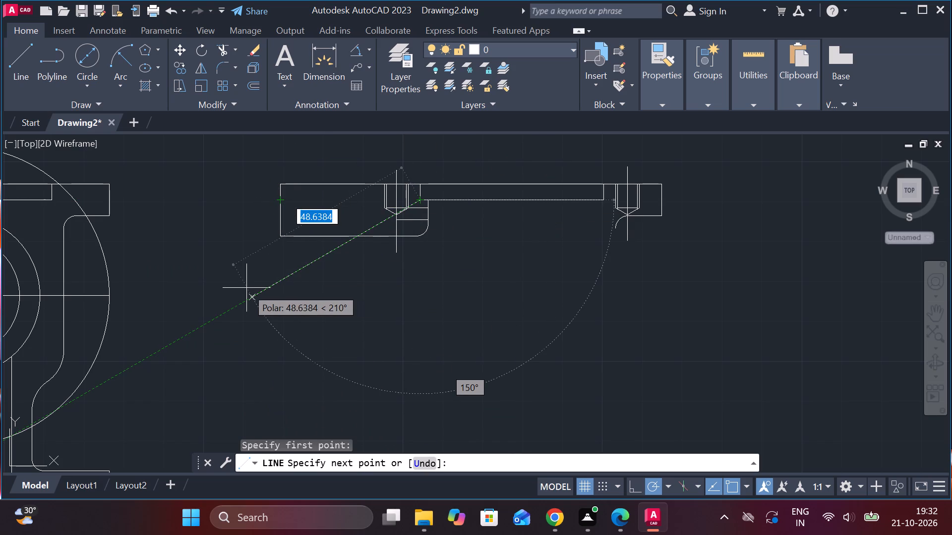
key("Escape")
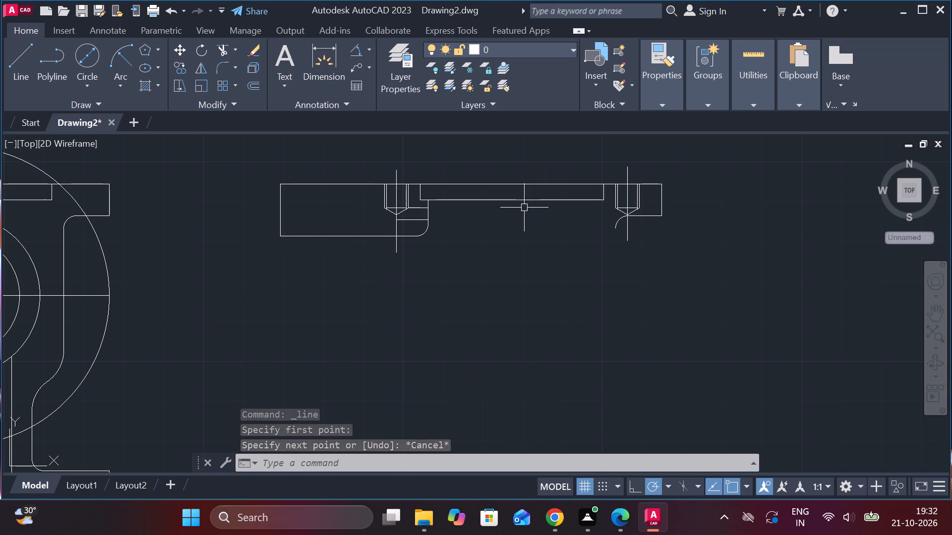
Stretch both ends of the copied recess's bottom line out to the copy's left and right outer edges.
left_click(476, 201)
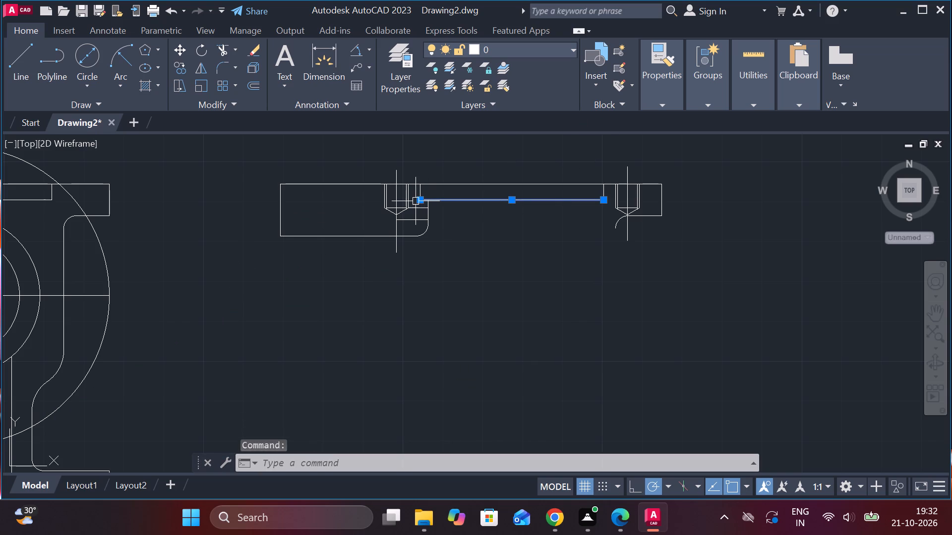
left_click(422, 201)
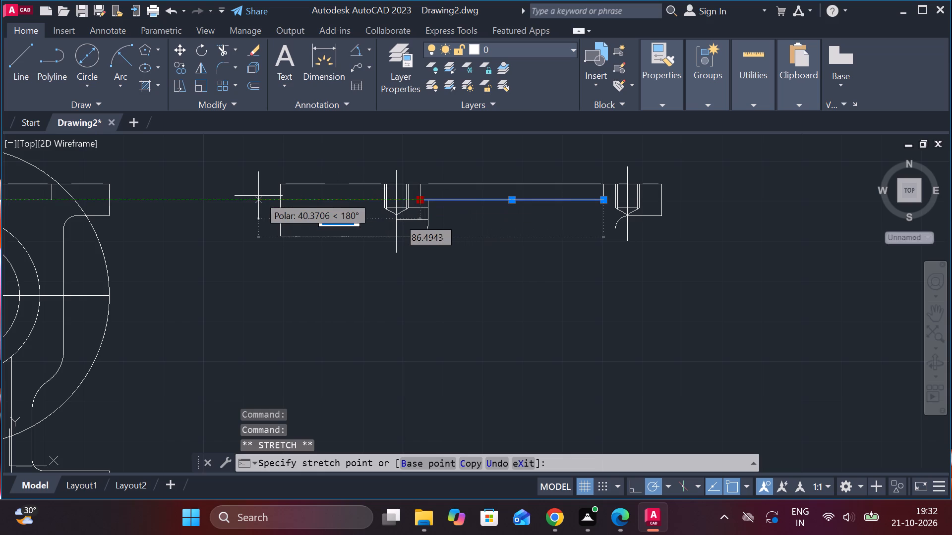
left_click(282, 196)
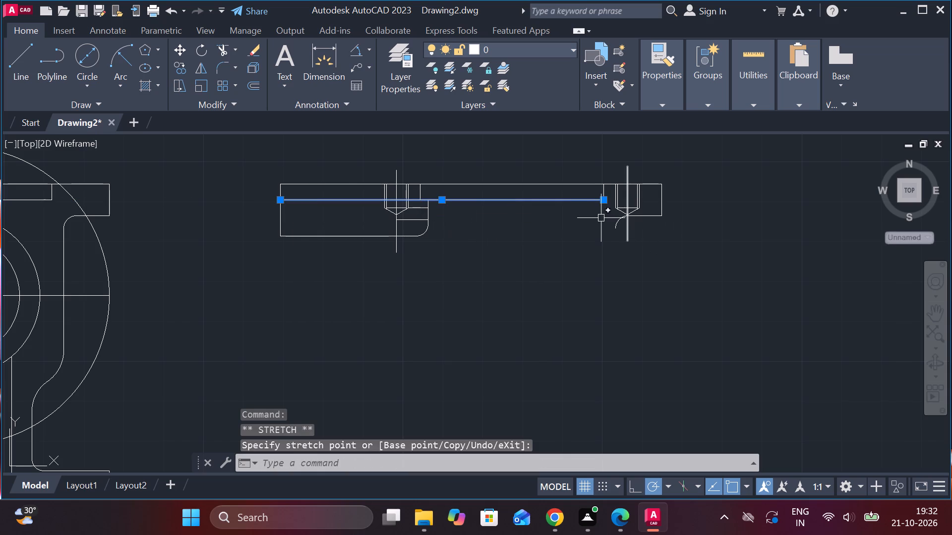
left_click(604, 197)
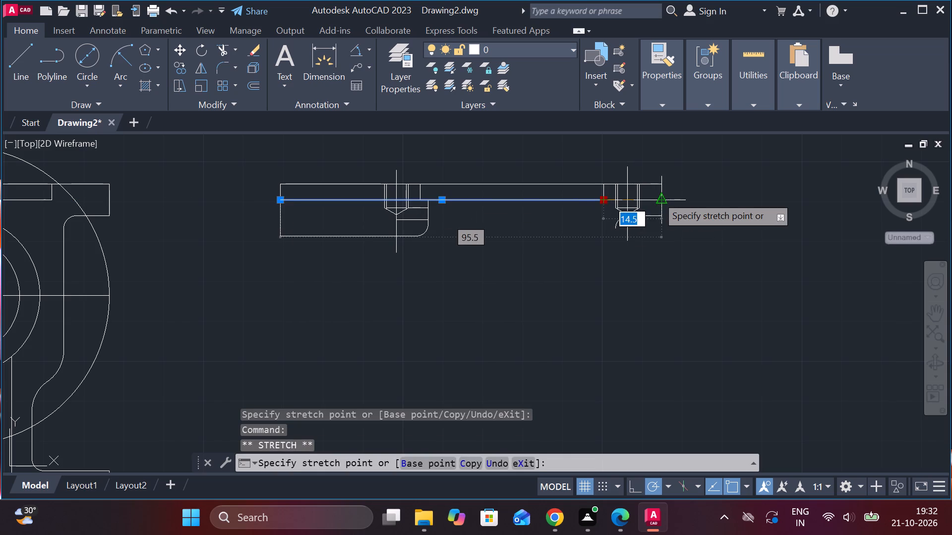
left_click(656, 196)
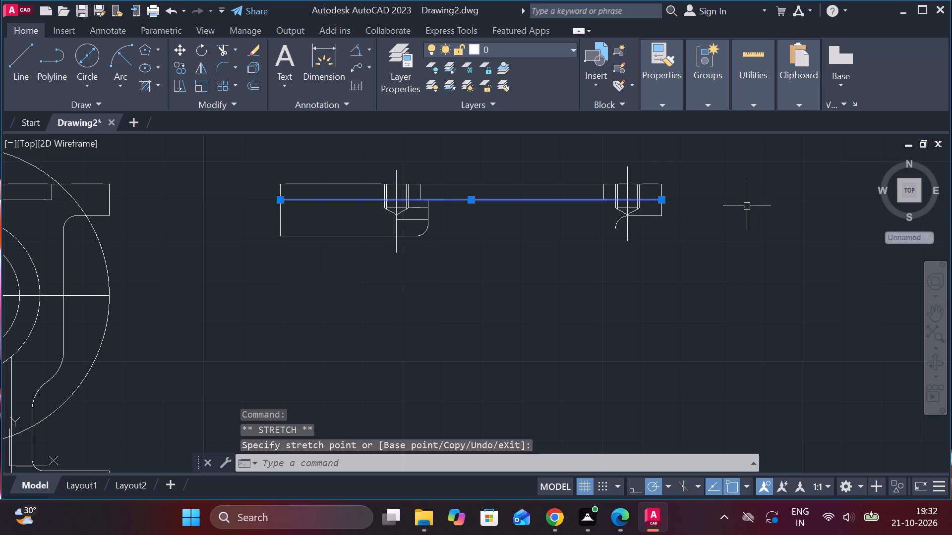
Stretch both ends of the short horizontal line just below the copied recess's bottom line out to the flange's left and right outer edges.
left_click(420, 209)
left_click(430, 207)
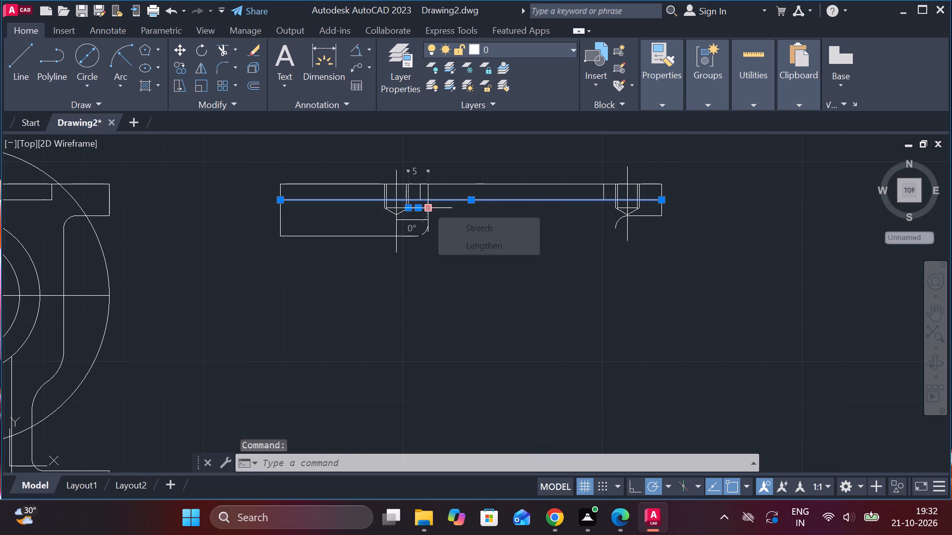
left_click(661, 211)
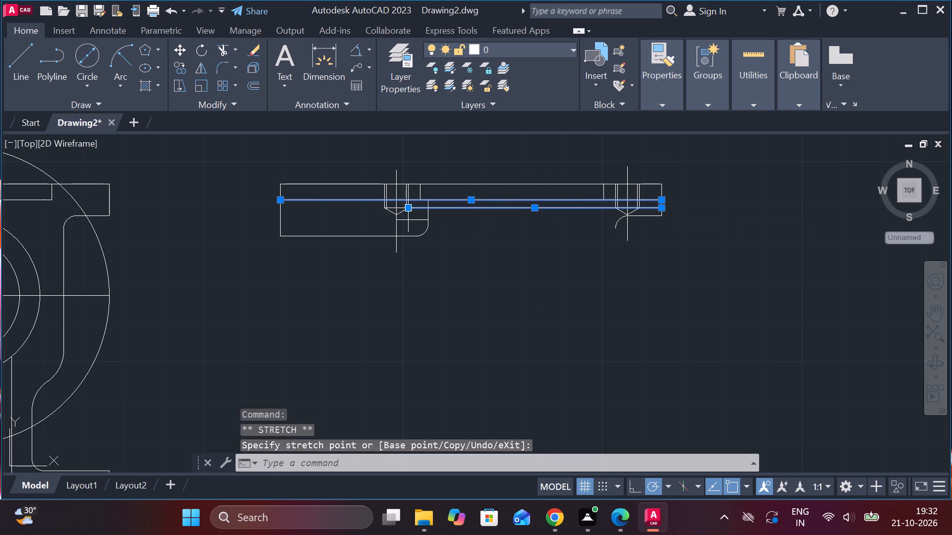
left_click(406, 207)
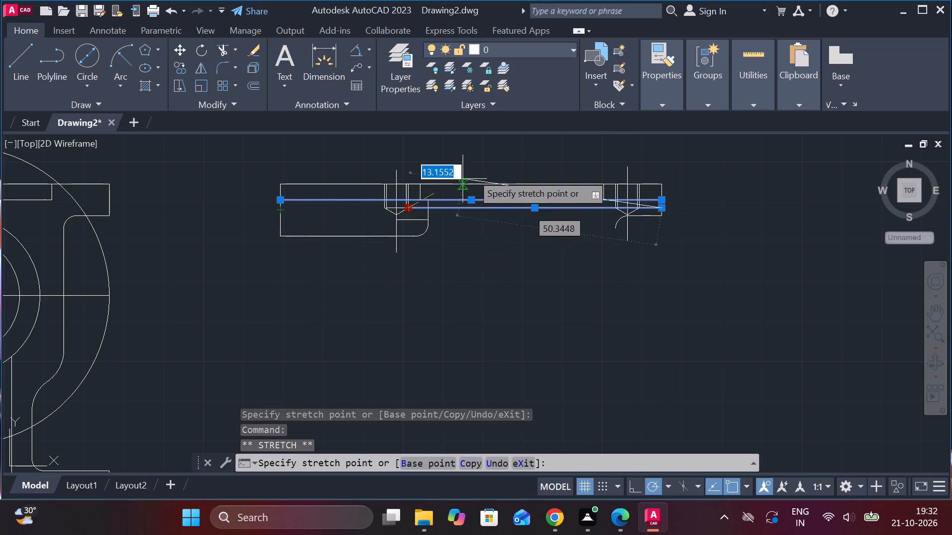
scroll(301, 209, "up", 2)
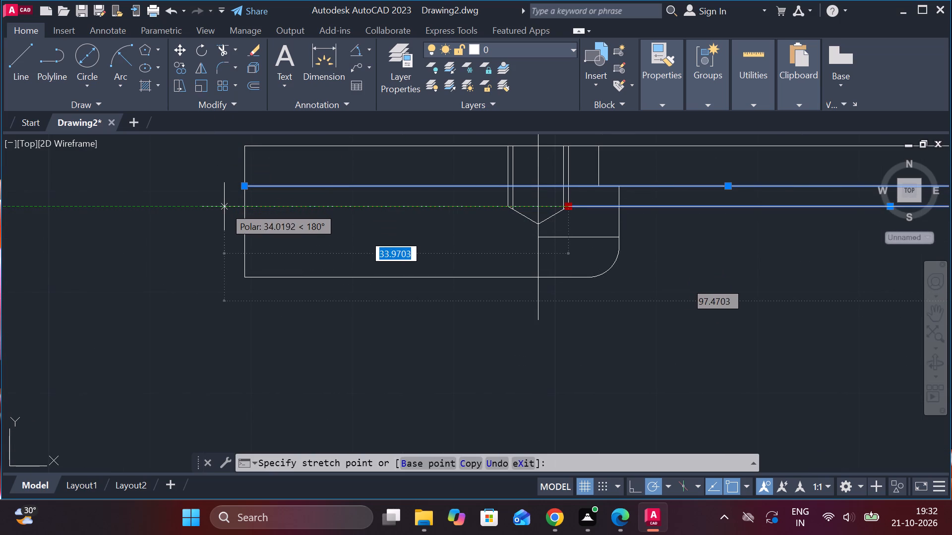
left_click(241, 208)
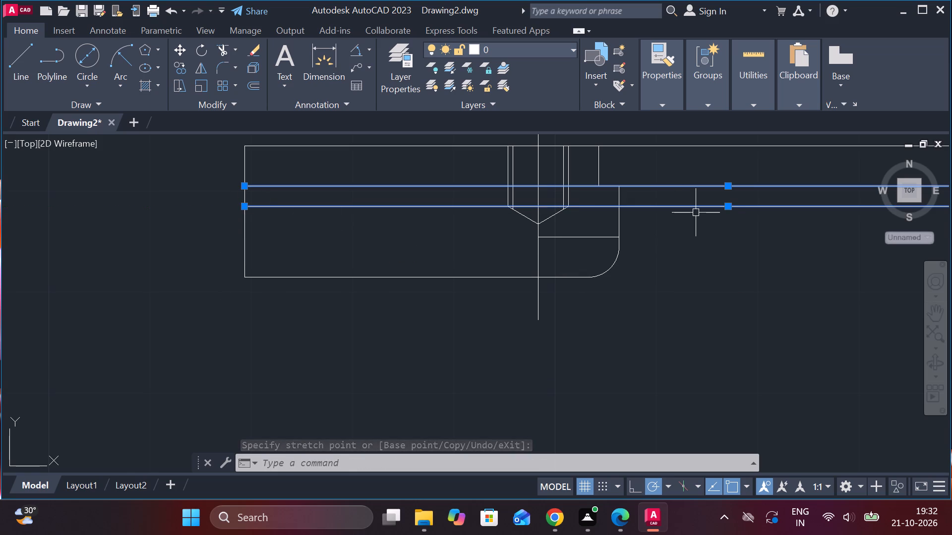
Trim away the copy's lower left block below the second horizontal line: its left edge, bottom line, rounded corner and short inner lines.
scroll(696, 213, "down", 2)
scroll(810, 210, "up", 2)
scroll(810, 210, "down", 3)
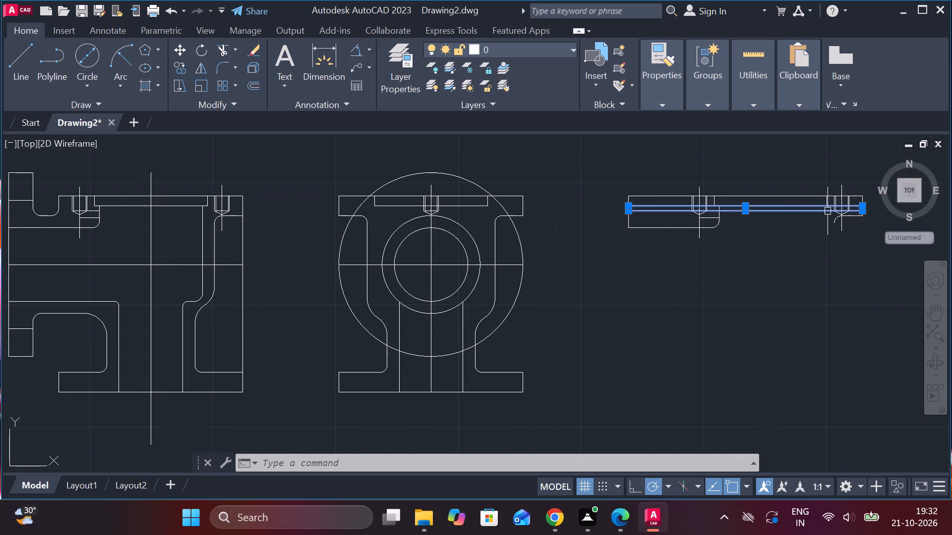
scroll(857, 190, "up", 2)
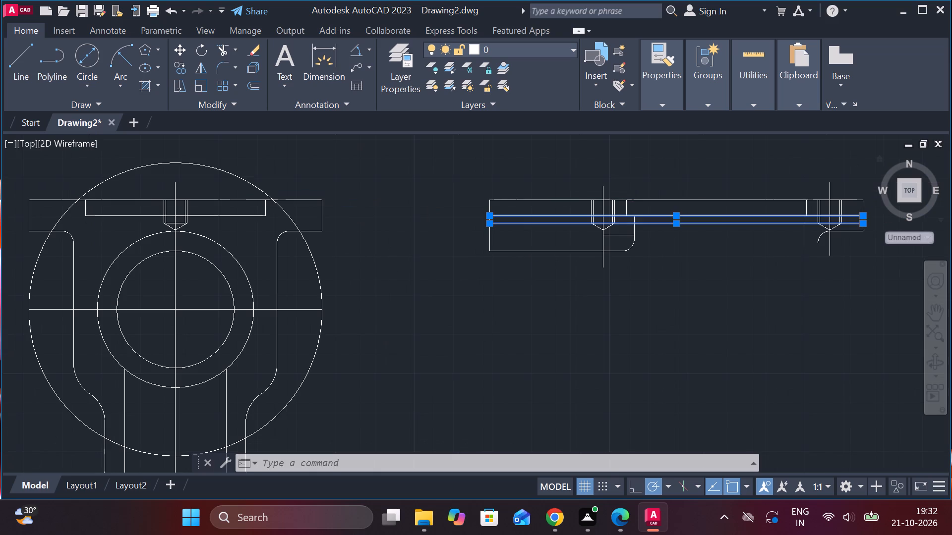
left_click(222, 47)
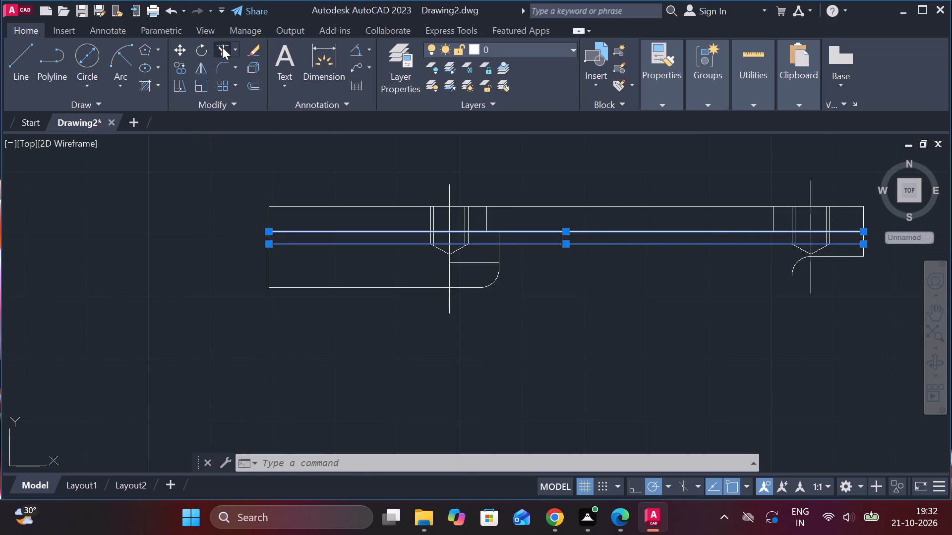
left_click(269, 276)
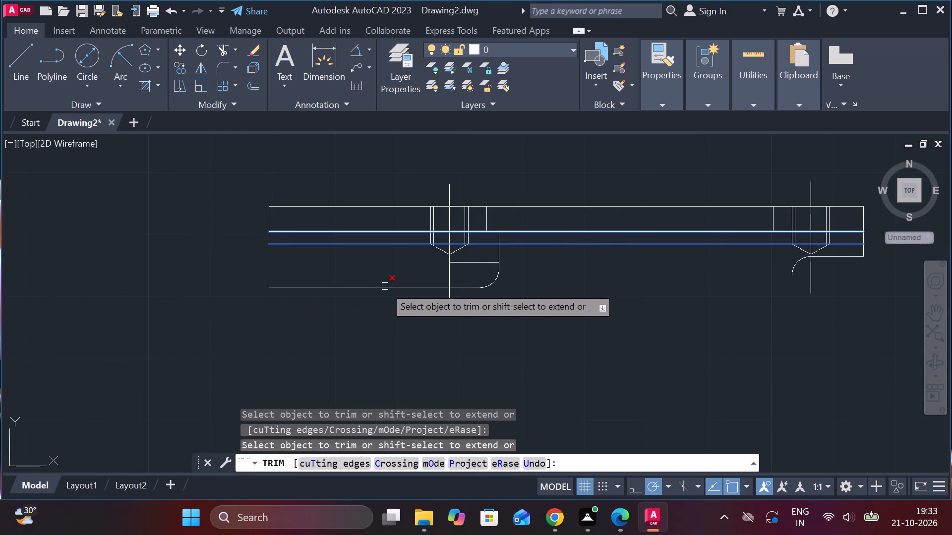
left_click(385, 286)
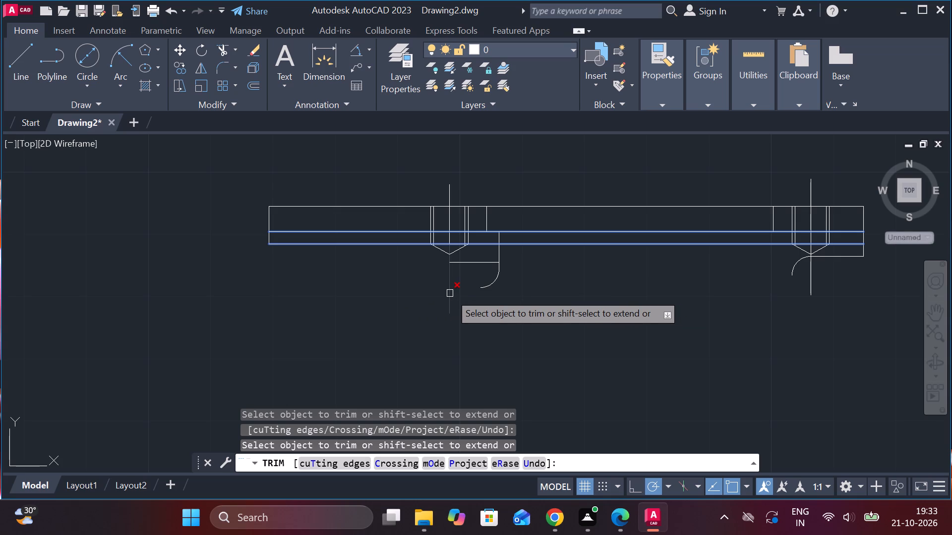
left_click(477, 286)
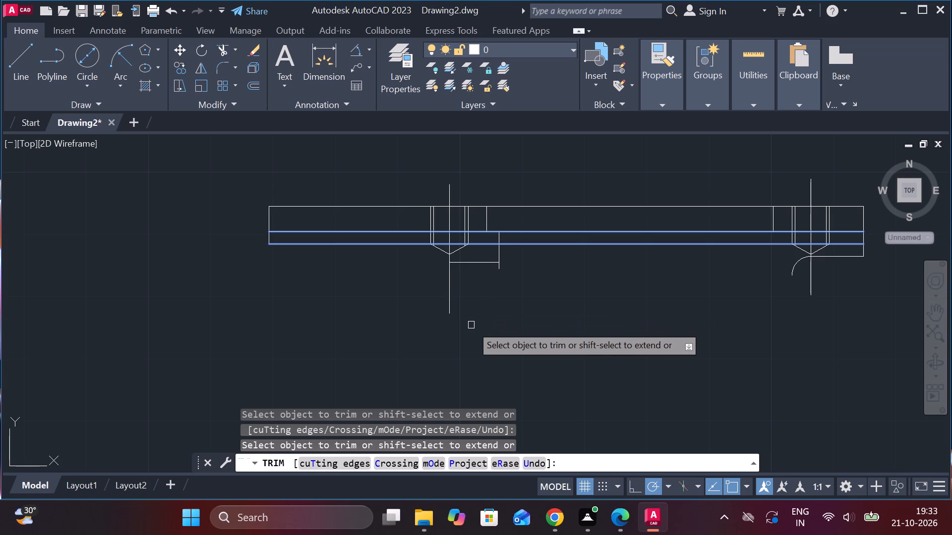
left_click(498, 257)
left_click(492, 264)
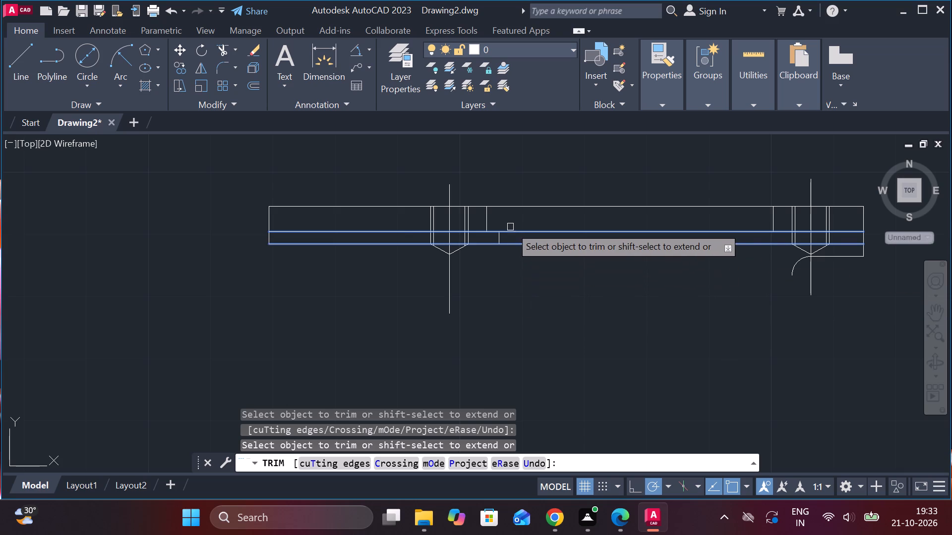
scroll(510, 226, "up", 2)
key("Escape")
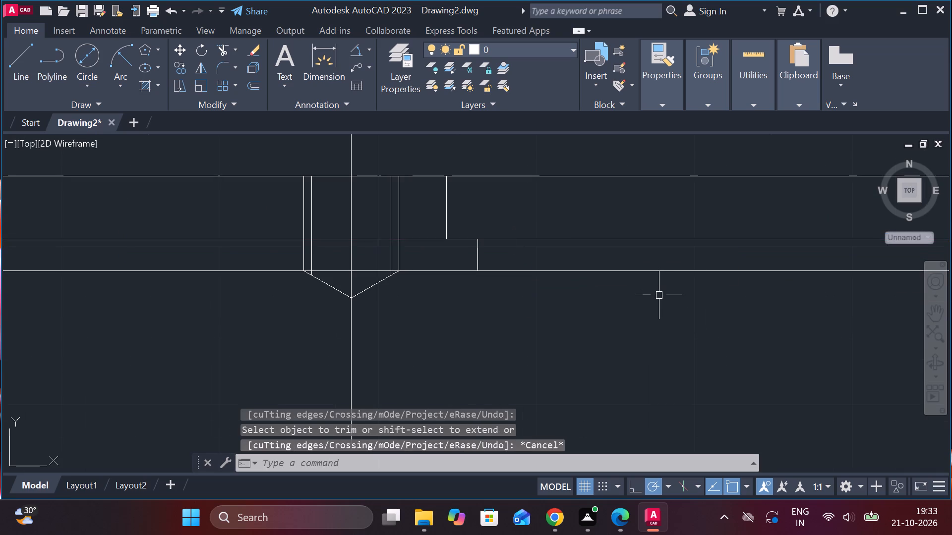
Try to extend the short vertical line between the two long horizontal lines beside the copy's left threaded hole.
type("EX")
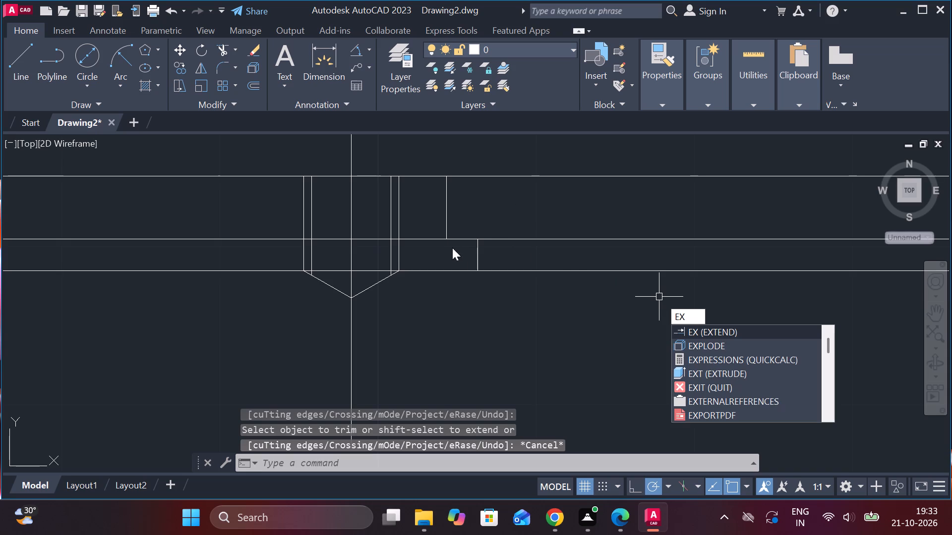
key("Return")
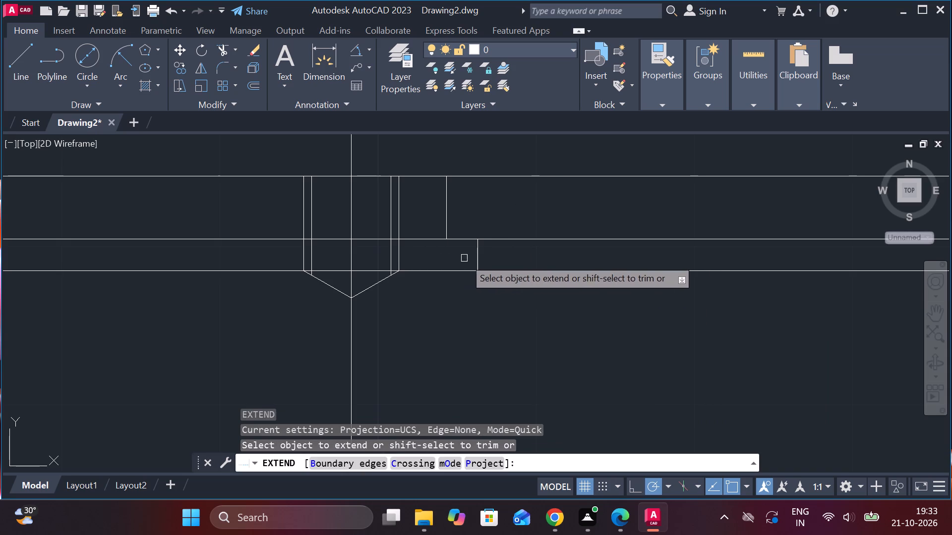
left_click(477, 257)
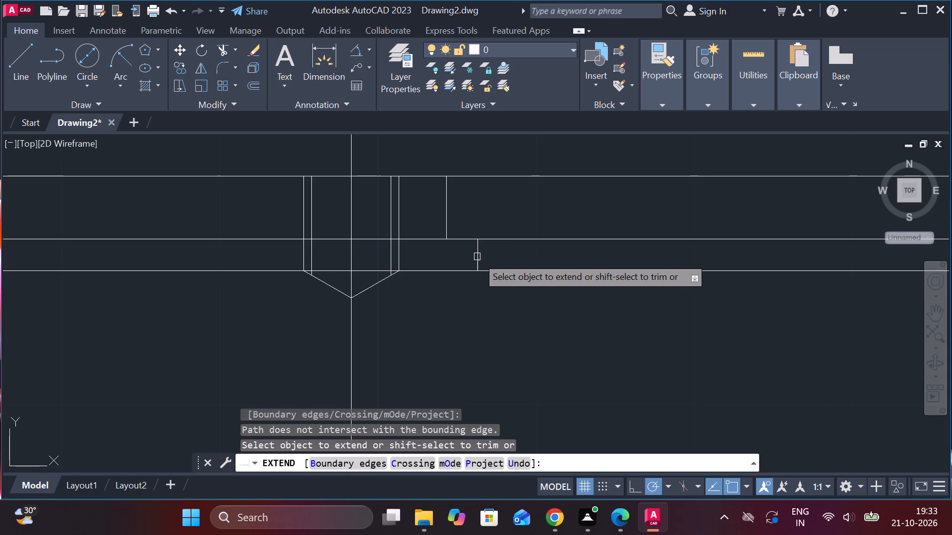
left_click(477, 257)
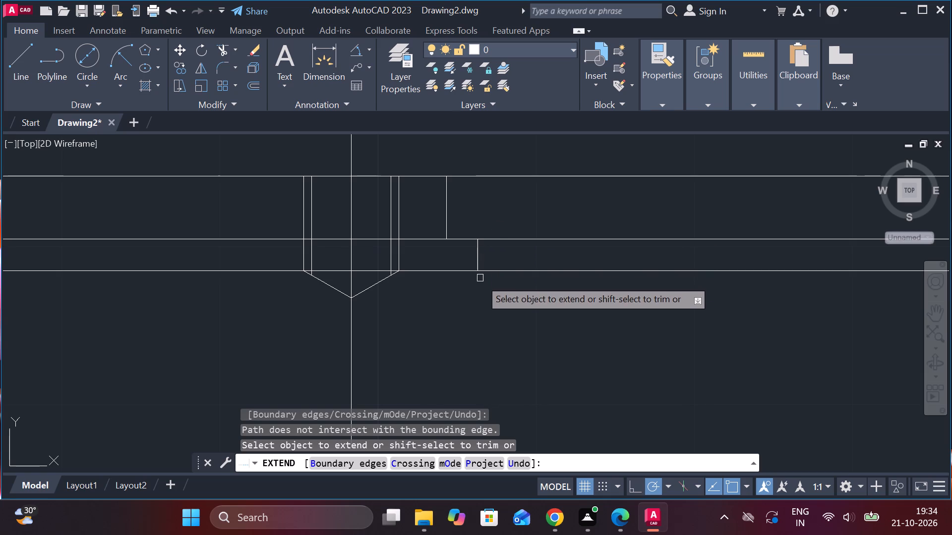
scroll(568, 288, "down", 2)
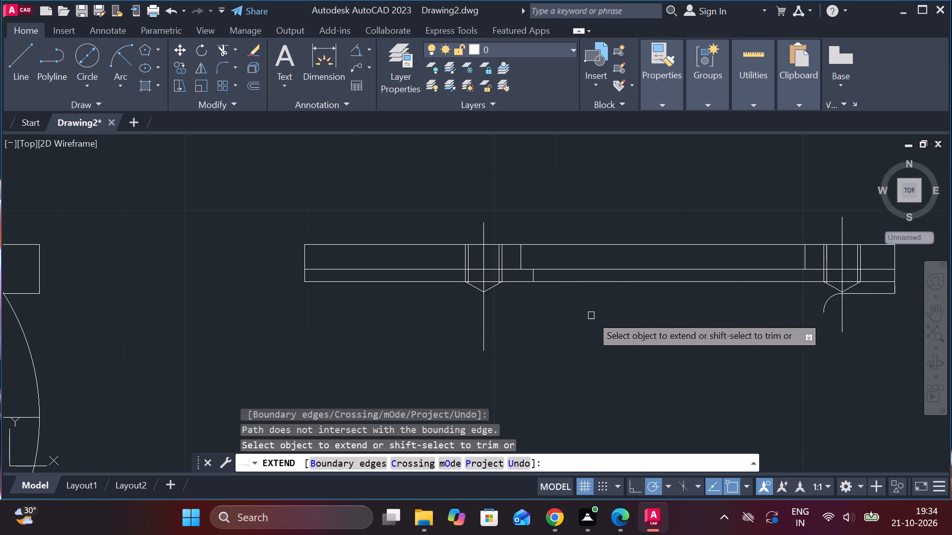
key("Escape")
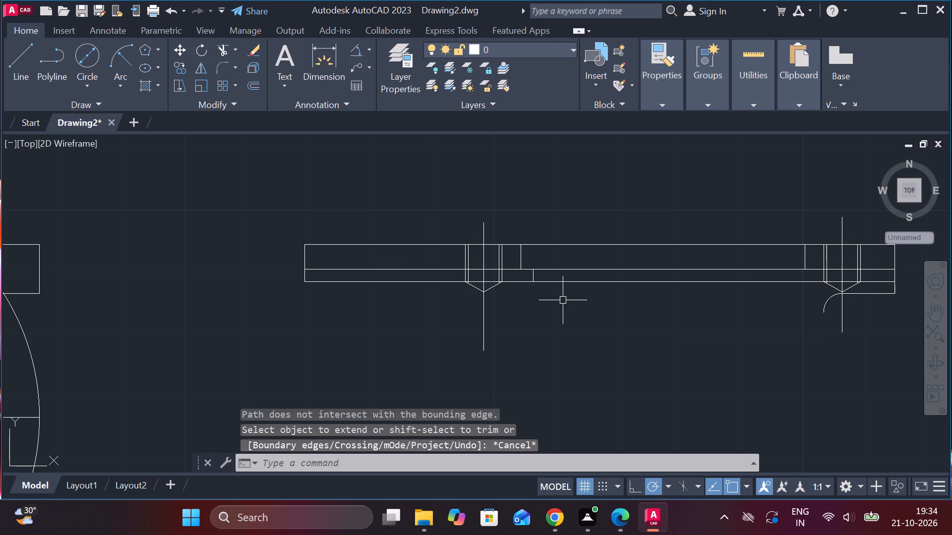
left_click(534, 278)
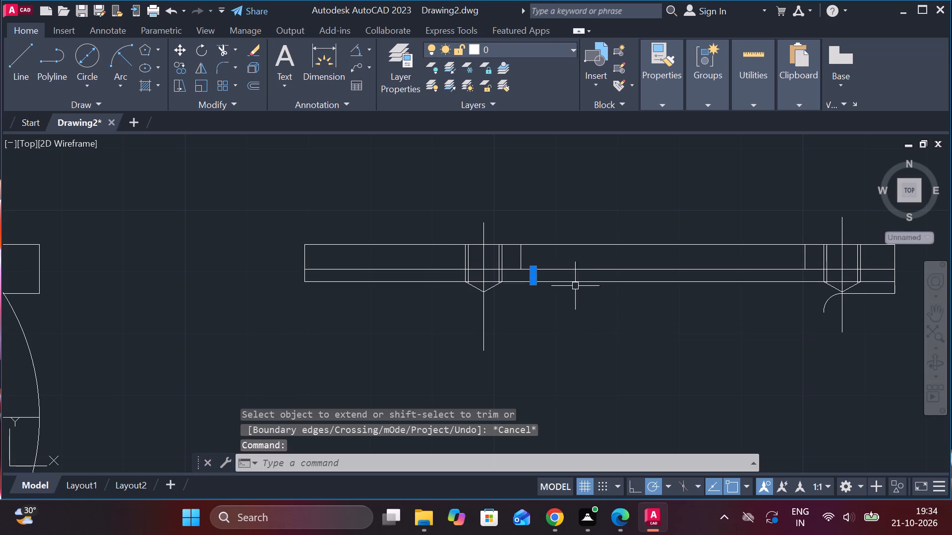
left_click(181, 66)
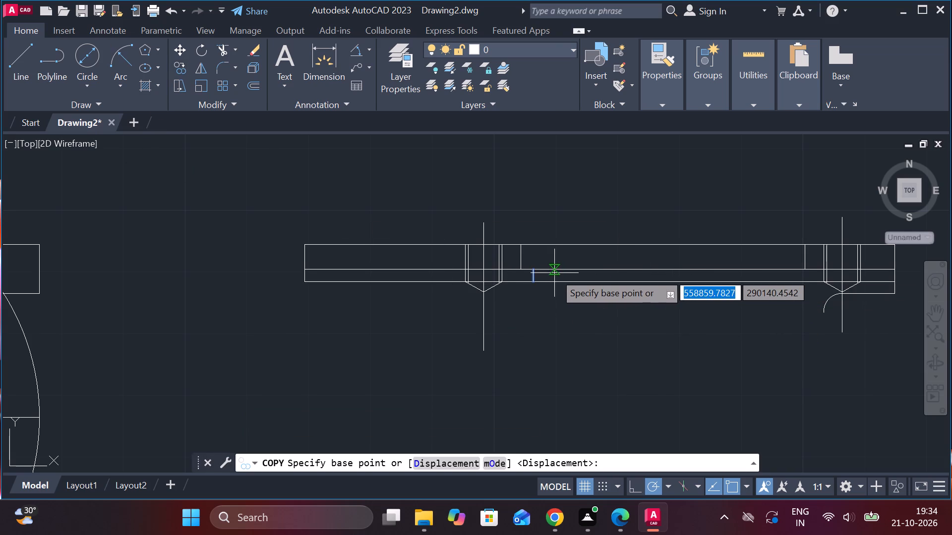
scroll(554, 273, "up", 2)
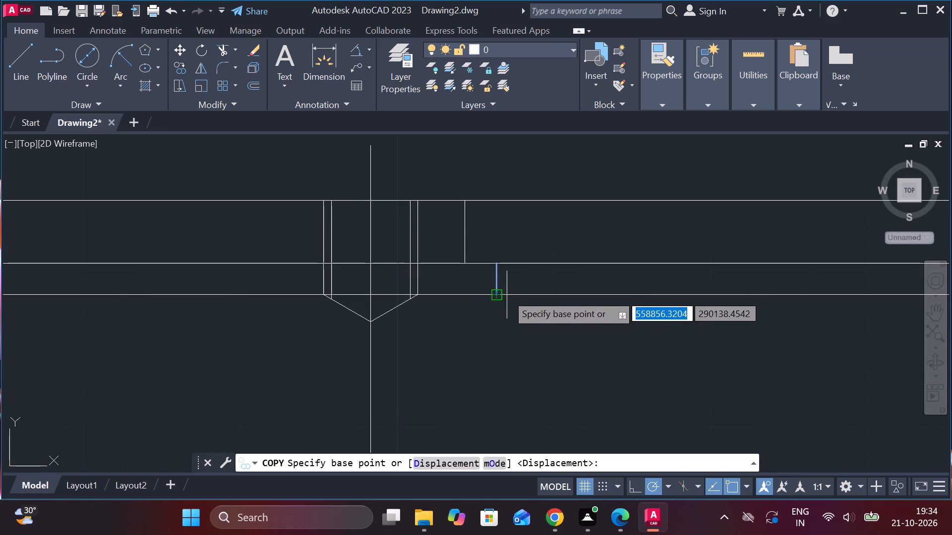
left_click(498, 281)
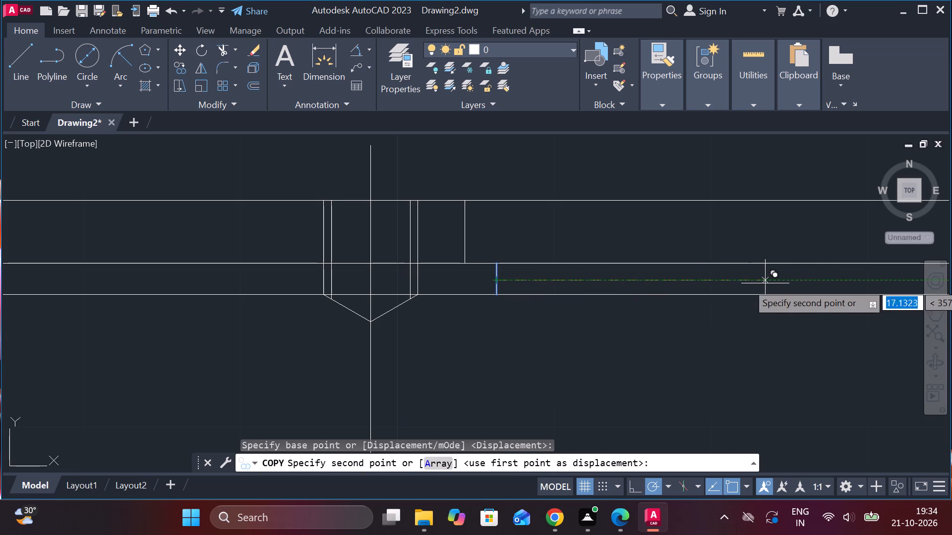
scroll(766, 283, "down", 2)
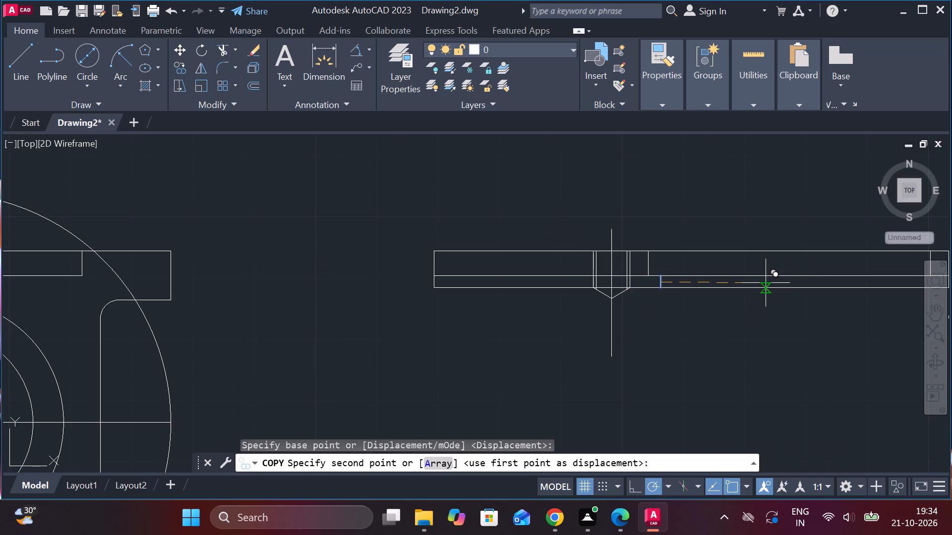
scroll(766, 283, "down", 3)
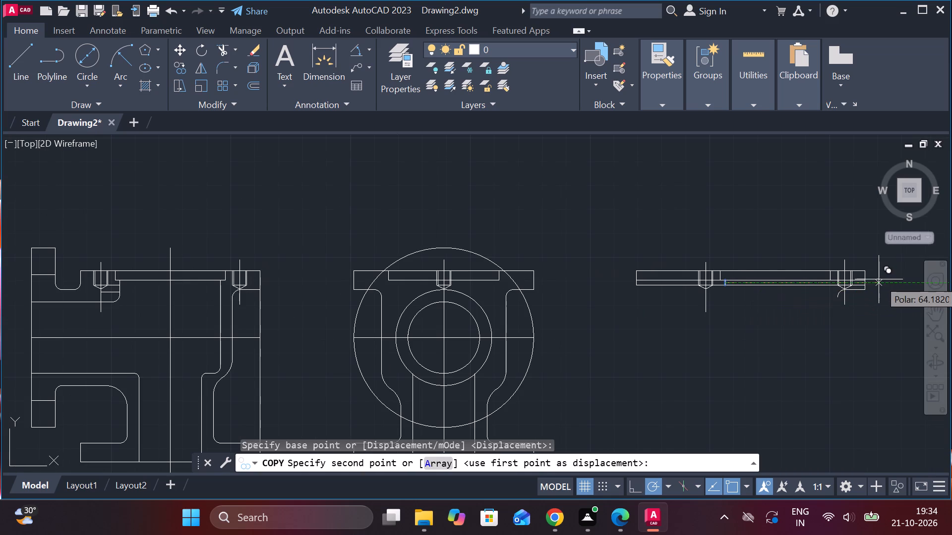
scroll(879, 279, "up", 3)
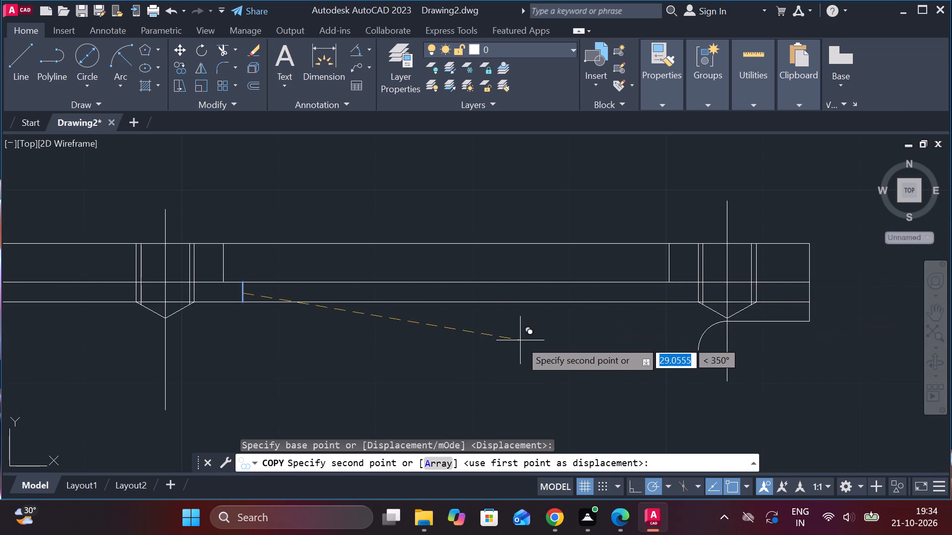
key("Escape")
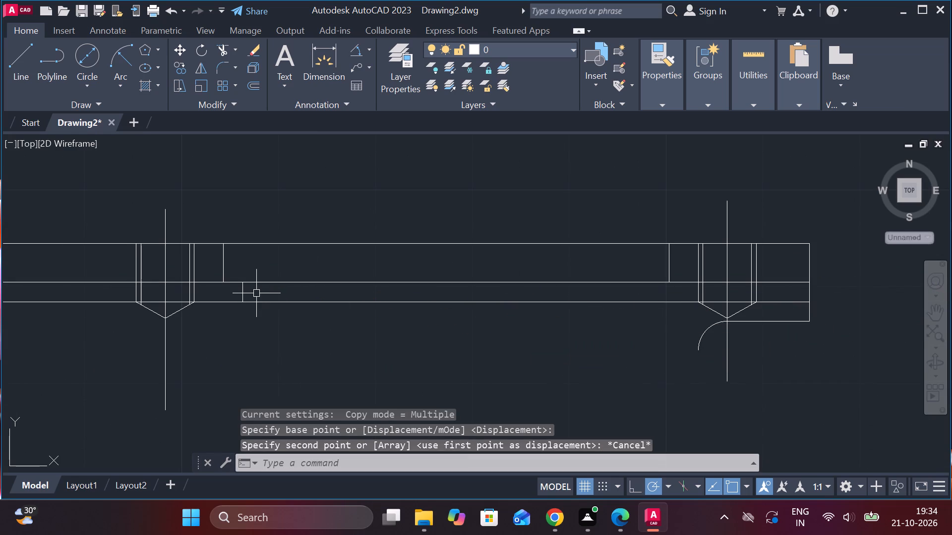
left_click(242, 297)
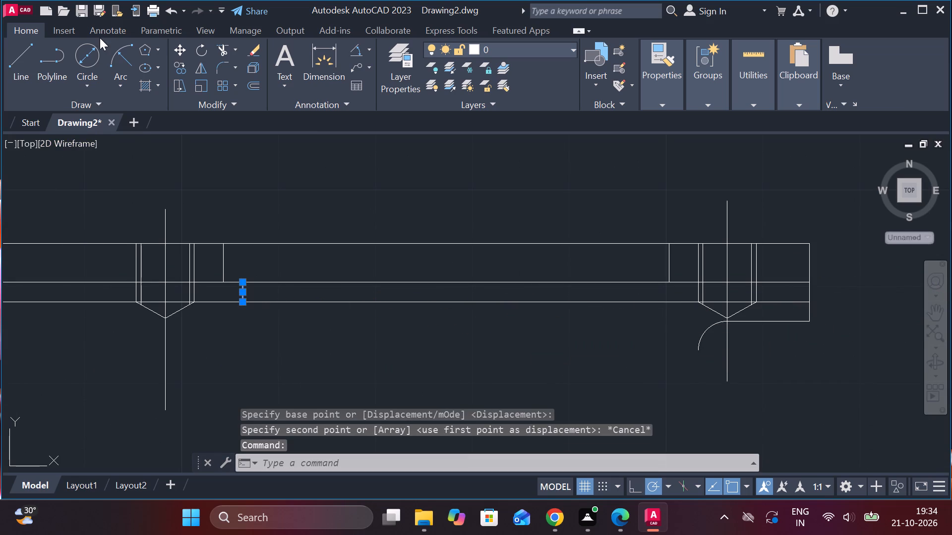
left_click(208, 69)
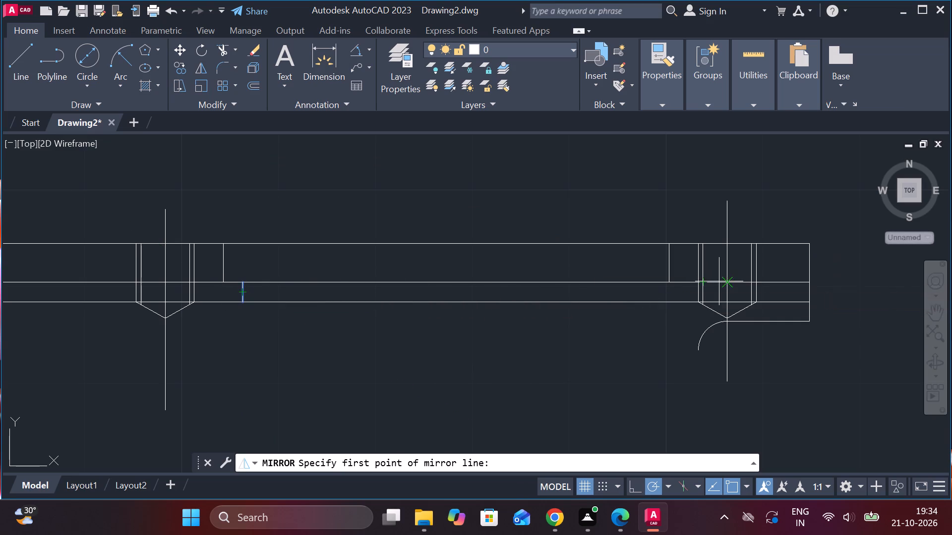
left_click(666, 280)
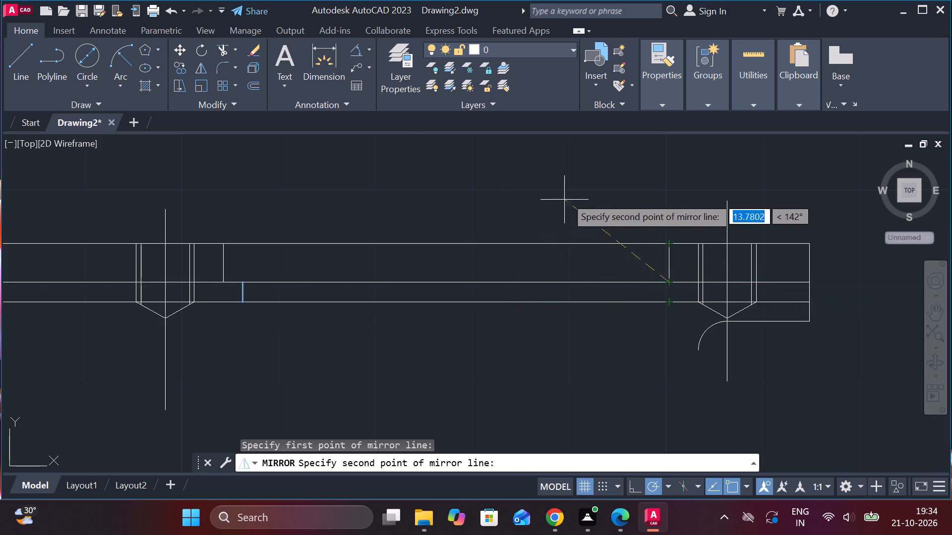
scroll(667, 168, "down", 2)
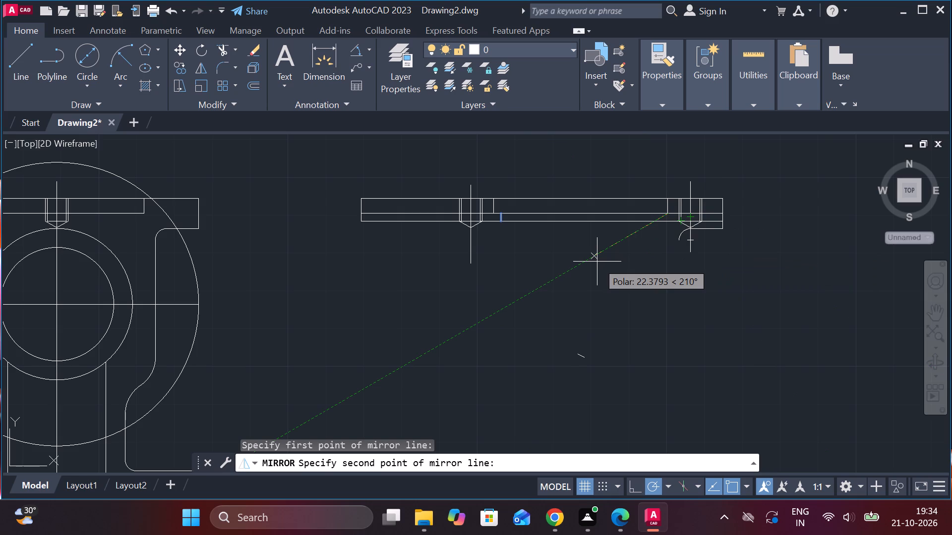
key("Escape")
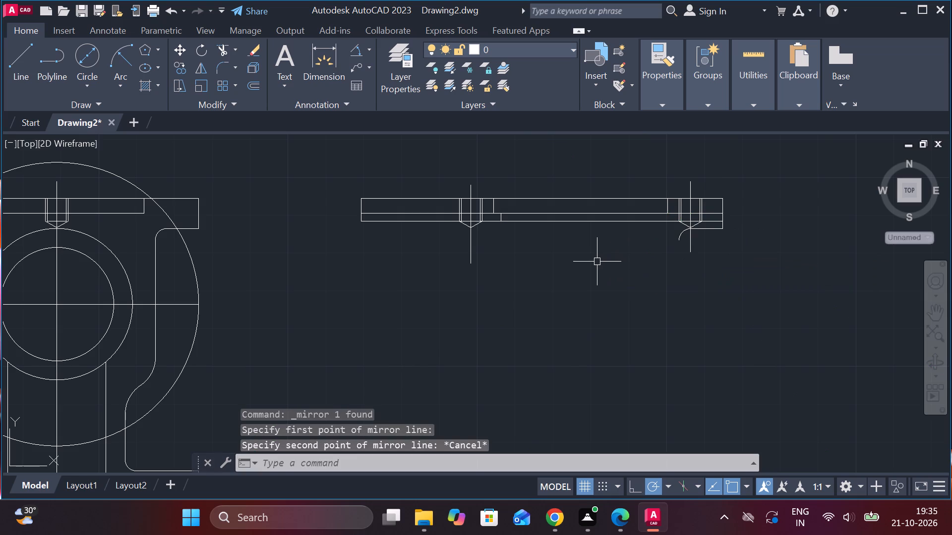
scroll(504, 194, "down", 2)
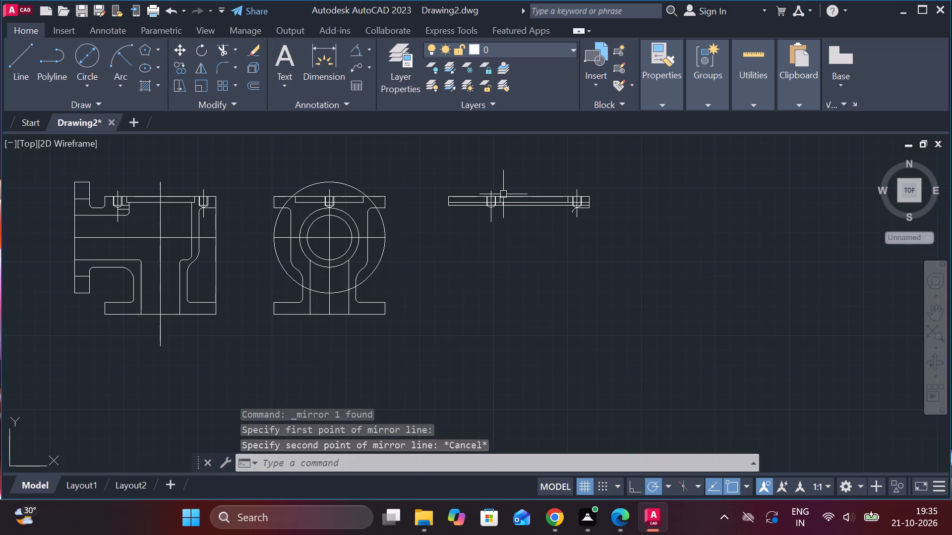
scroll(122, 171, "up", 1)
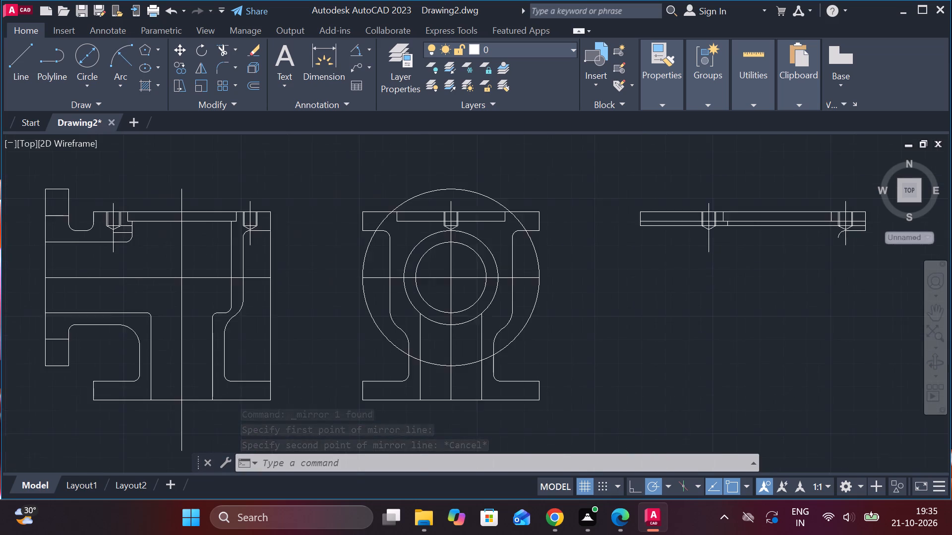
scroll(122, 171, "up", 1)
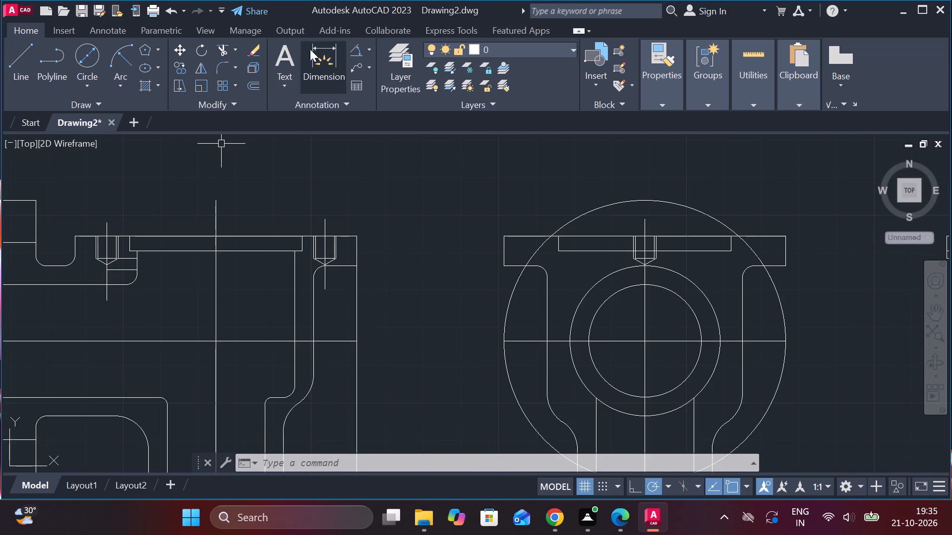
Measure the horizontal distance between the two inner vertical walls just below the first view's recess.
left_click(321, 53)
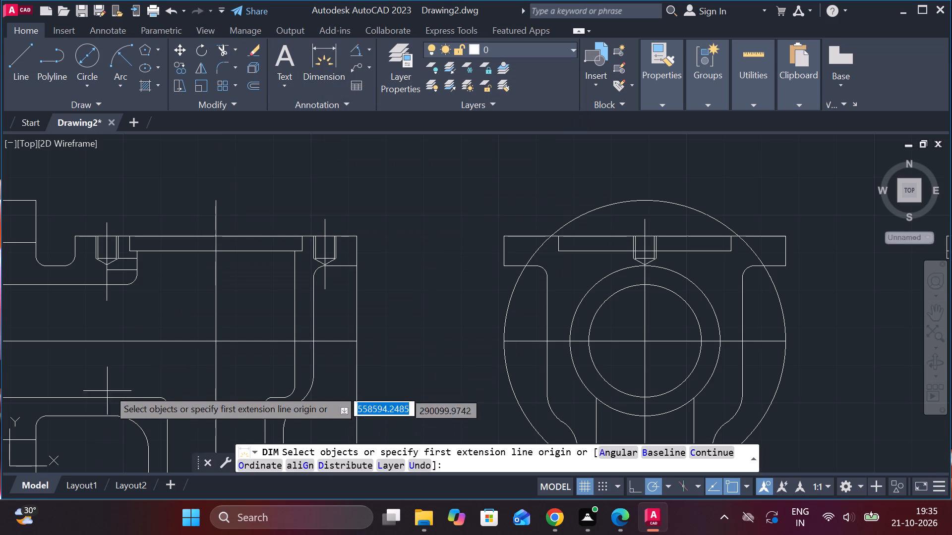
left_click(370, 48)
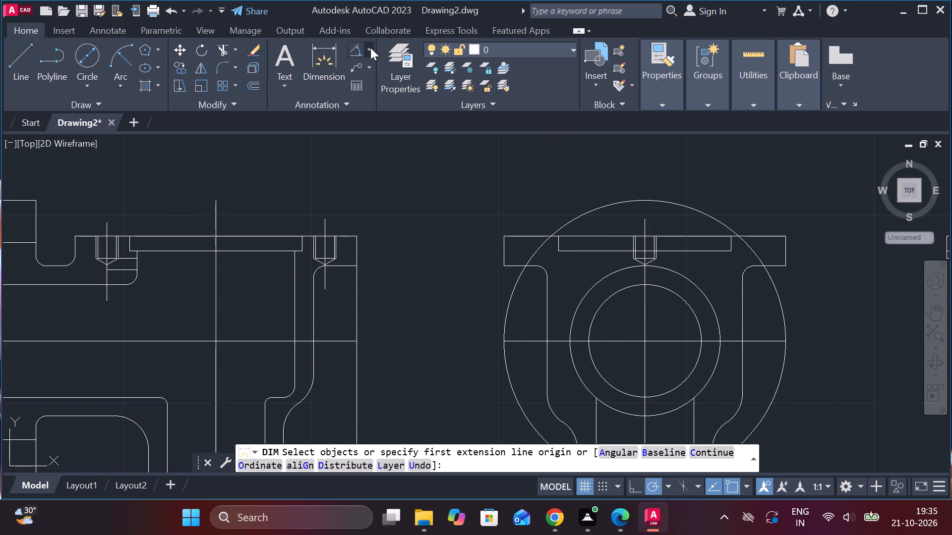
left_click(389, 70)
scroll(188, 301, "up", 3)
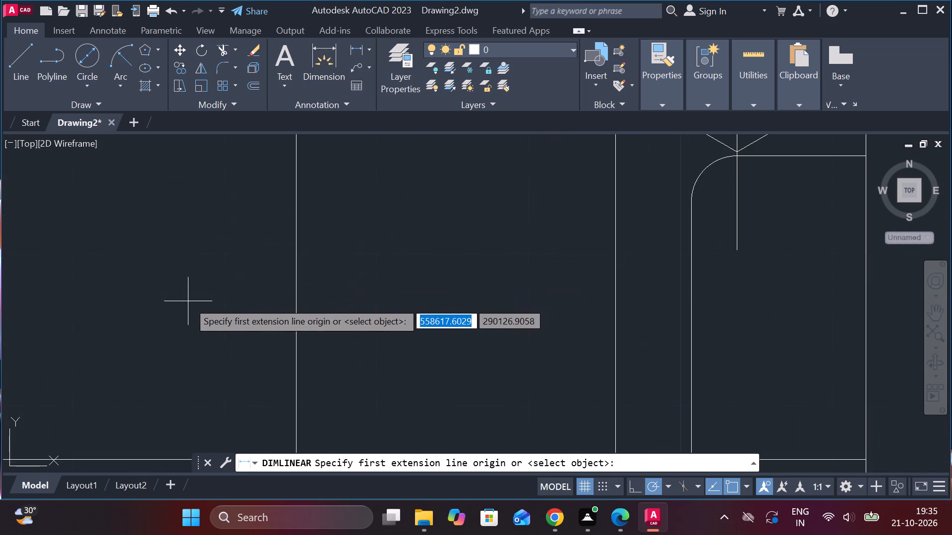
scroll(146, 296, "down", 2)
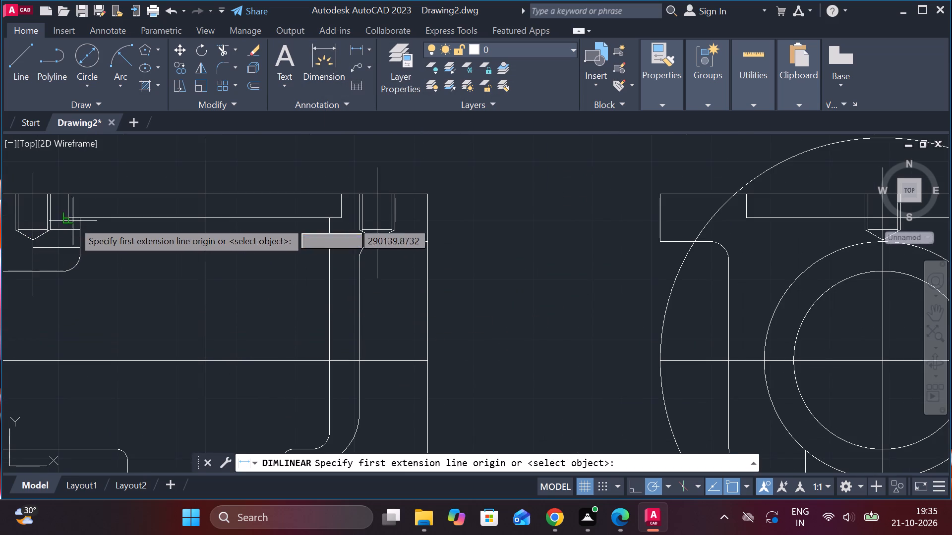
scroll(81, 222, "up", 1)
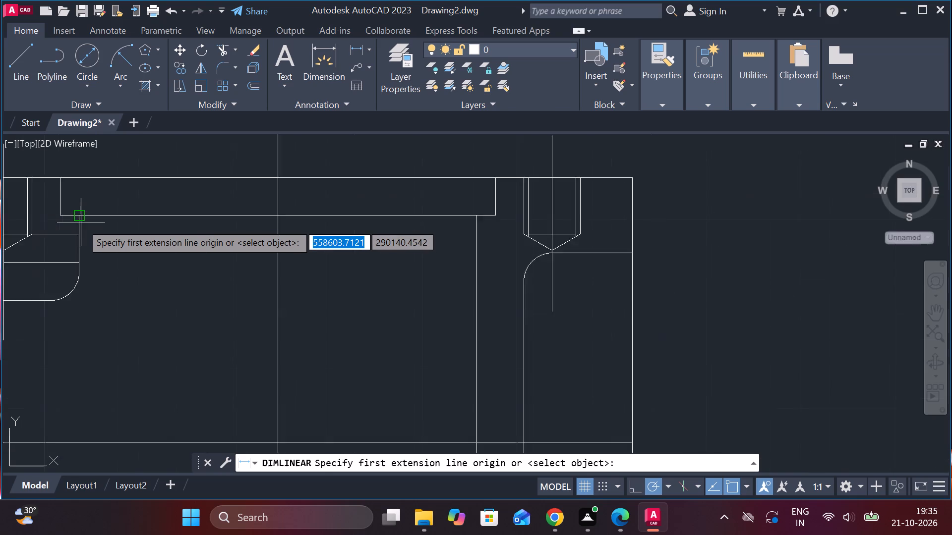
scroll(81, 222, "up", 1)
left_click(75, 226)
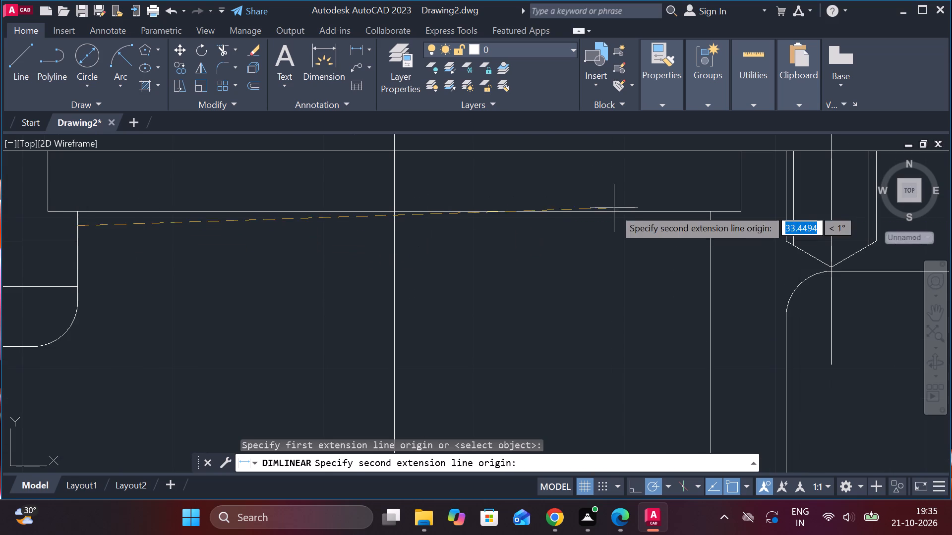
left_click(711, 228)
scroll(659, 263, "down", 3)
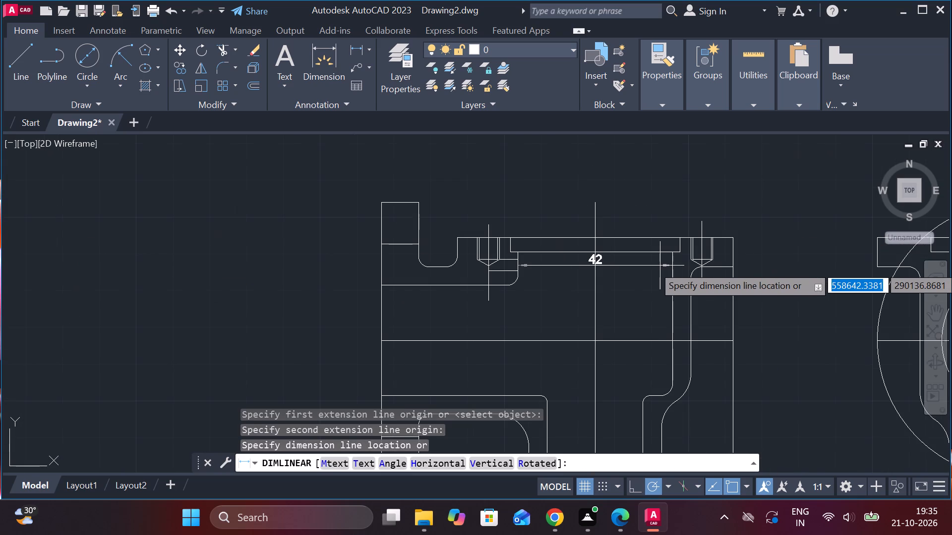
key("Escape")
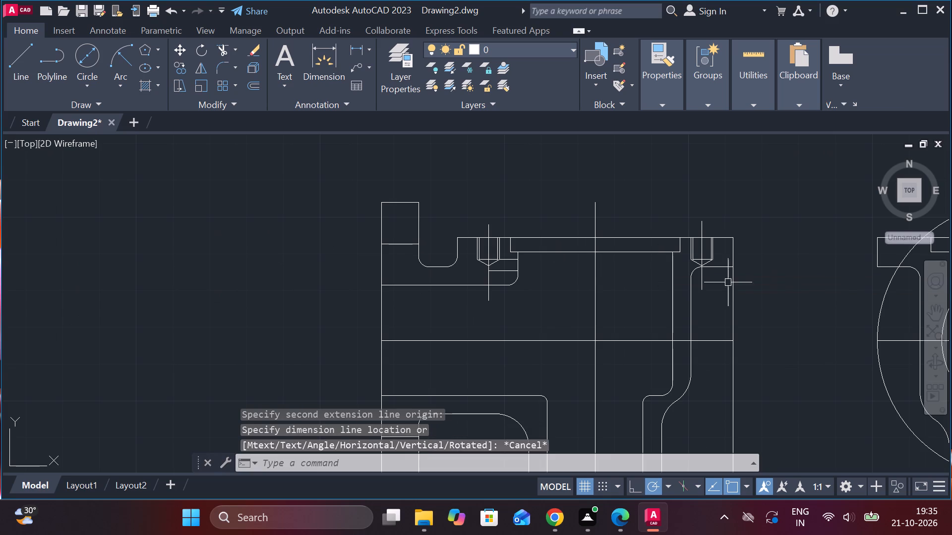
Examine the first view, the circular second view and the separate flange copy for the geometry still missing.
scroll(793, 271, "down", 3)
scroll(872, 286, "down", 2)
scroll(893, 285, "up", 3)
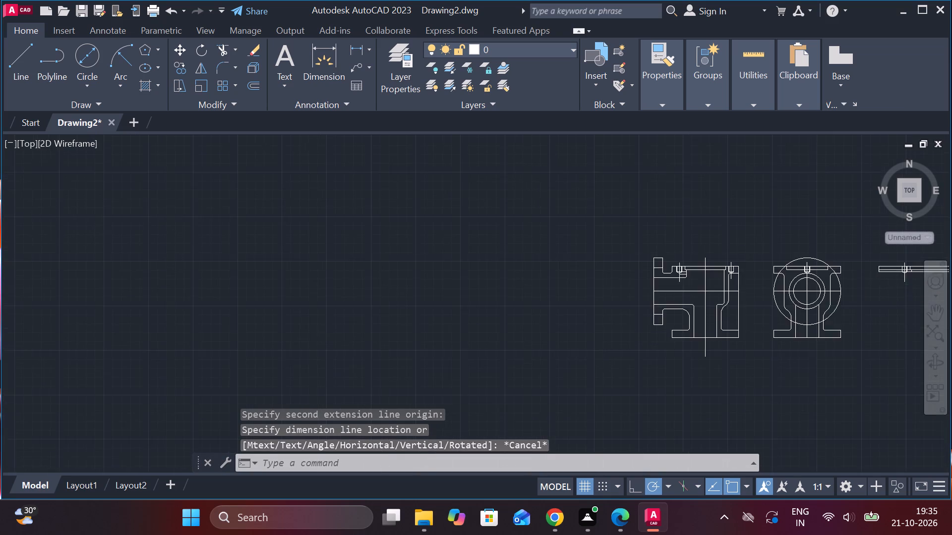
scroll(893, 285, "down", 4)
scroll(757, 284, "up", 3)
scroll(757, 284, "down", 5)
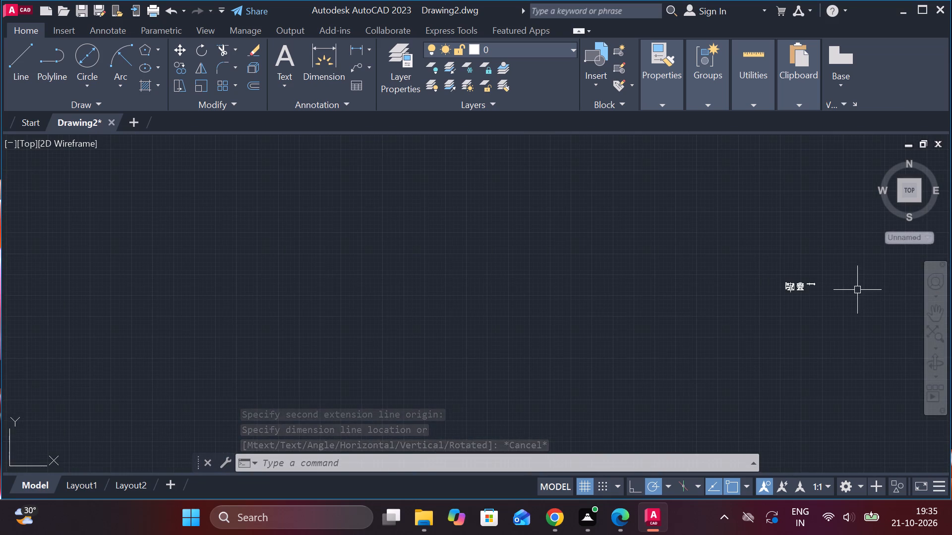
scroll(829, 285, "up", 6)
scroll(238, 233, "up", 1)
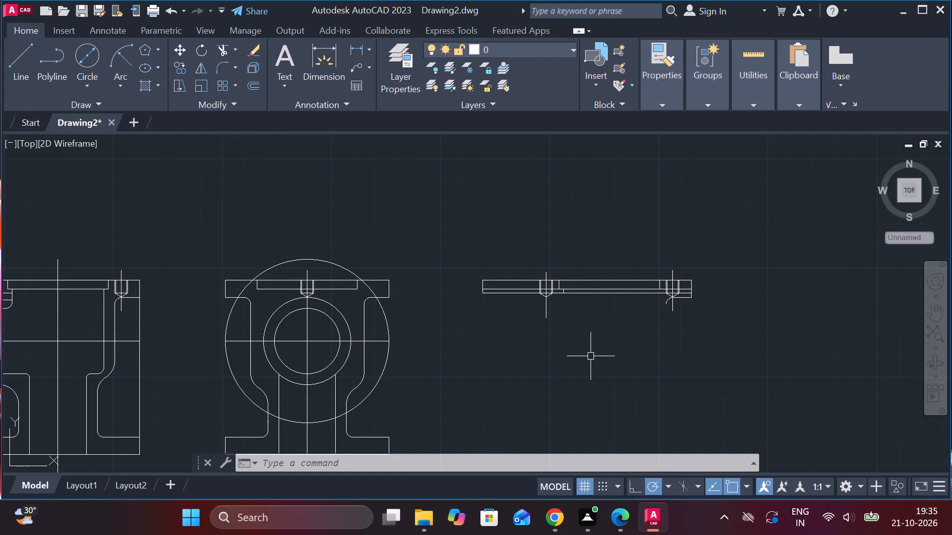
scroll(16, 302, "down", 2)
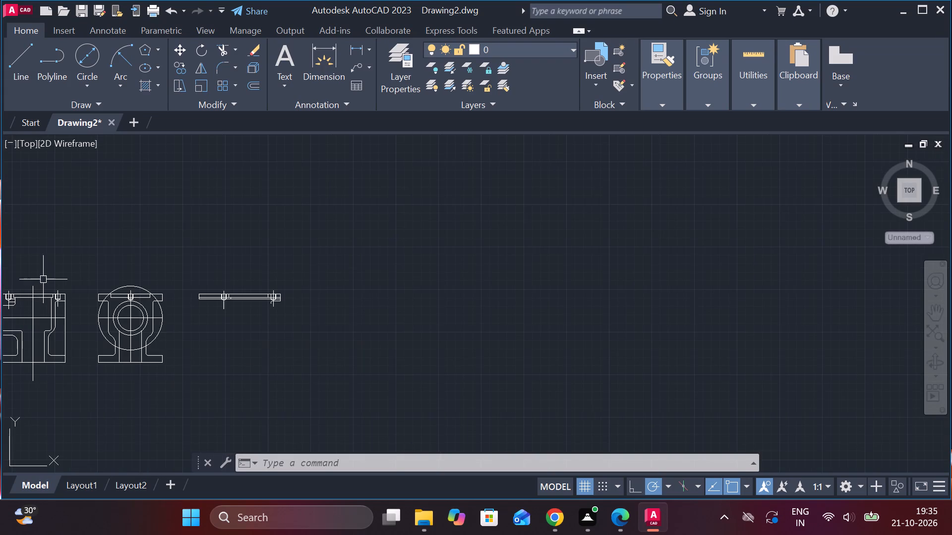
scroll(98, 310, "down", 2)
scroll(98, 310, "up", 3)
scroll(98, 310, "down", 3)
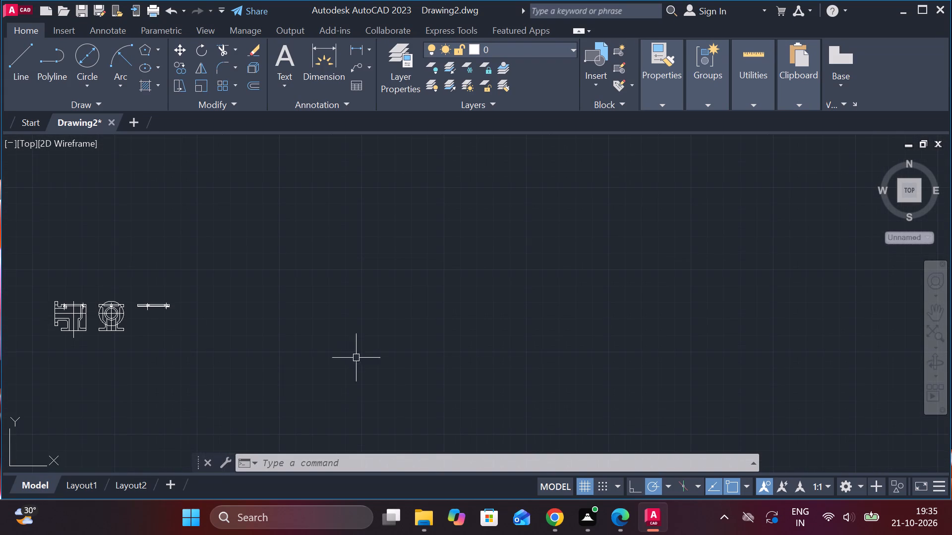
scroll(229, 314, "up", 2)
scroll(229, 314, "down", 4)
scroll(167, 297, "up", 3)
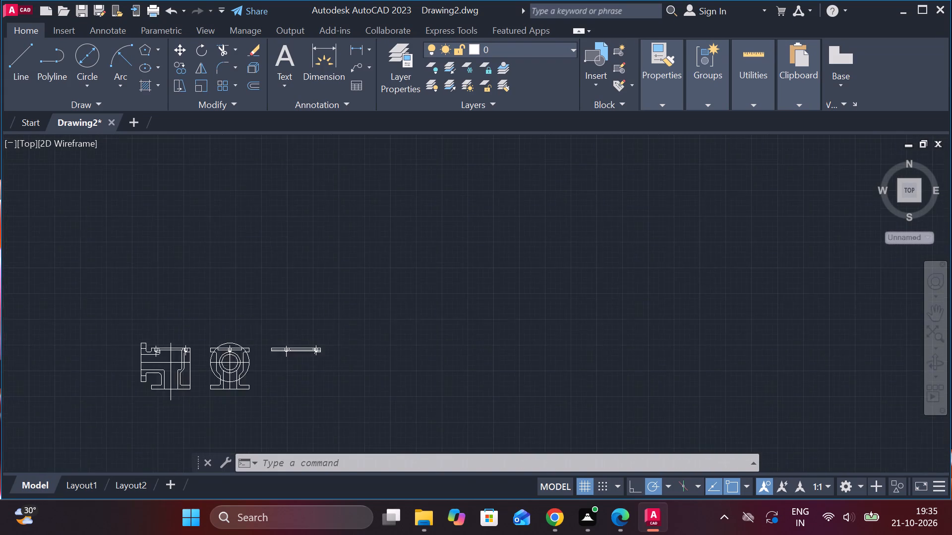
scroll(167, 297, "up", 2)
scroll(174, 461, "down", 1)
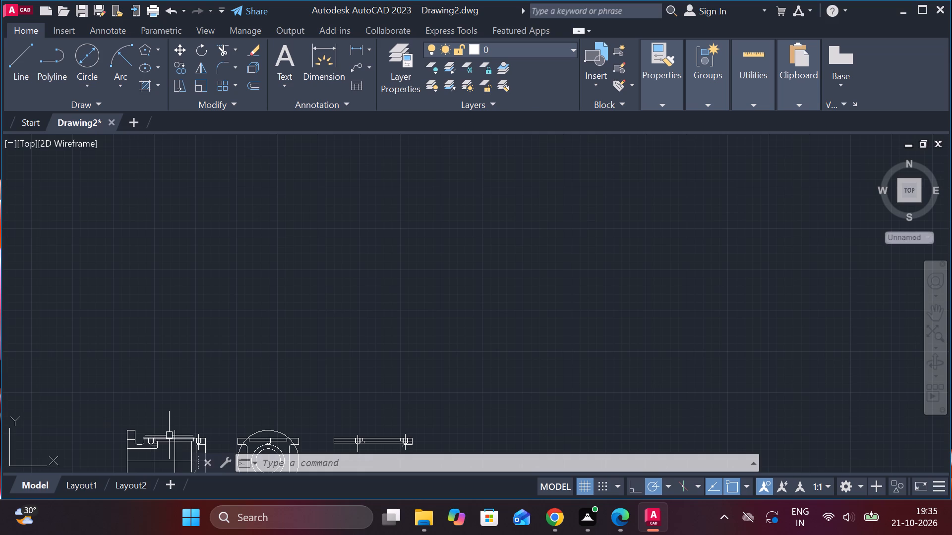
scroll(169, 435, "up", 3)
scroll(169, 435, "down", 1)
scroll(266, 360, "down", 2)
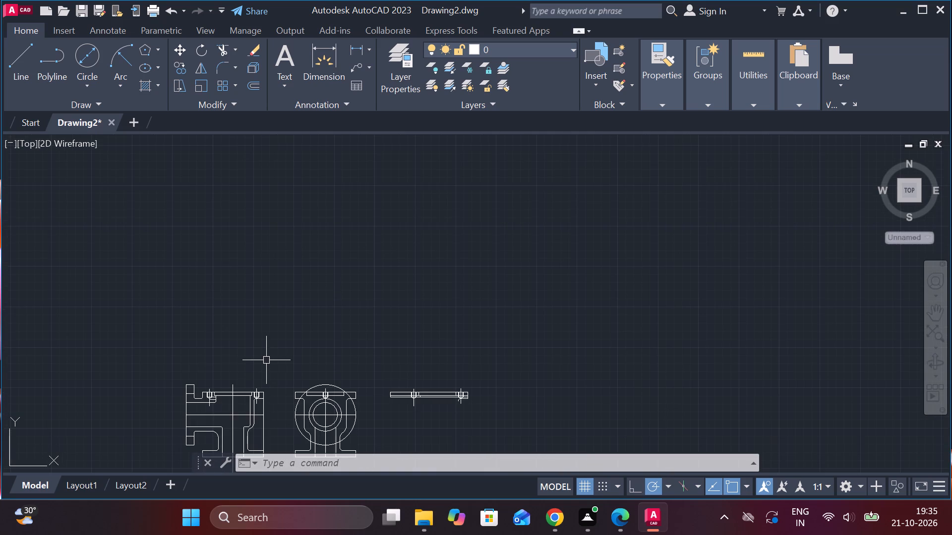
scroll(225, 418, "down", 1)
scroll(225, 418, "up", 4)
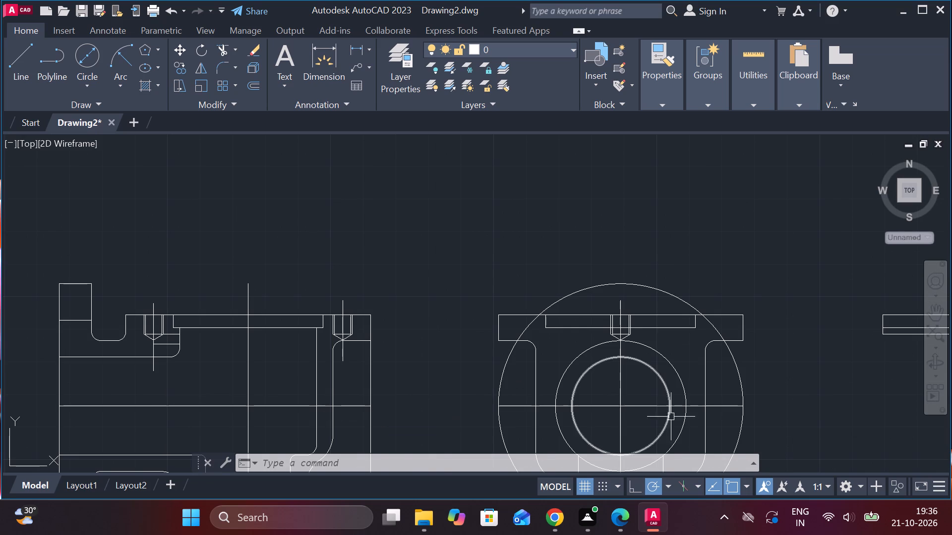
scroll(840, 342, "down", 2)
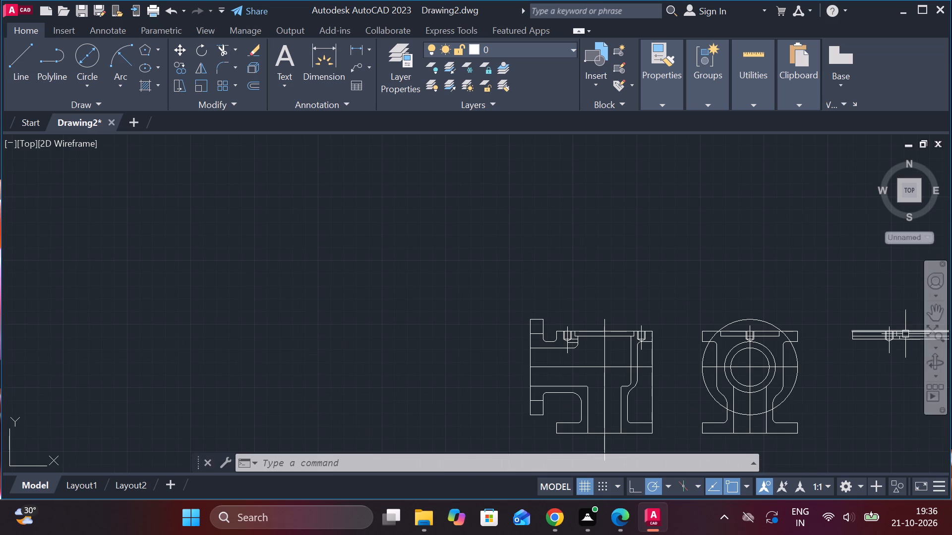
scroll(904, 357, "up", 2)
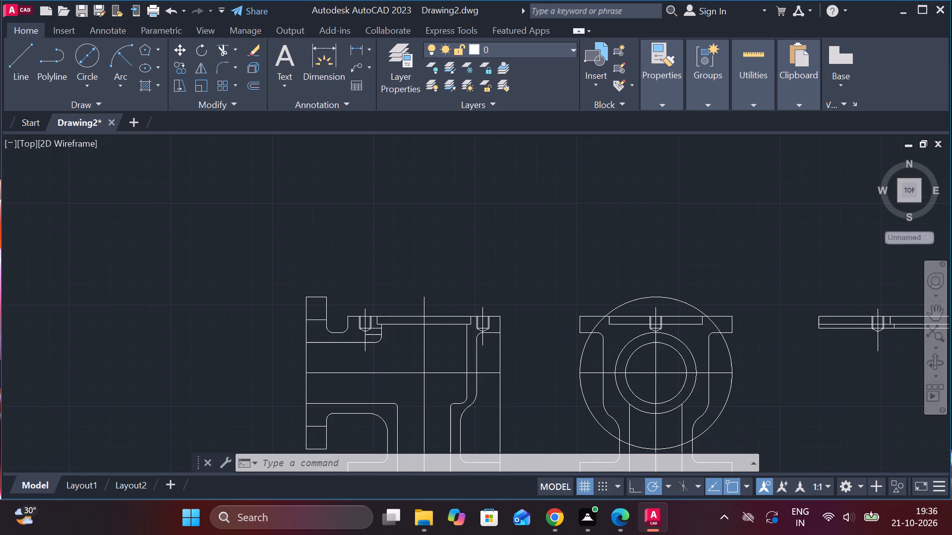
scroll(904, 357, "up", 1)
scroll(904, 357, "down", 1)
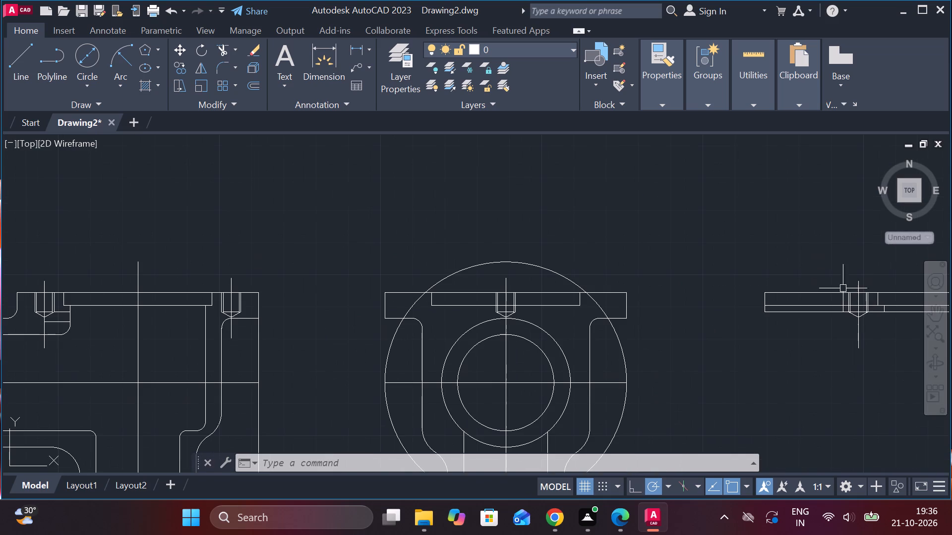
scroll(815, 271, "up", 1)
scroll(815, 271, "down", 3)
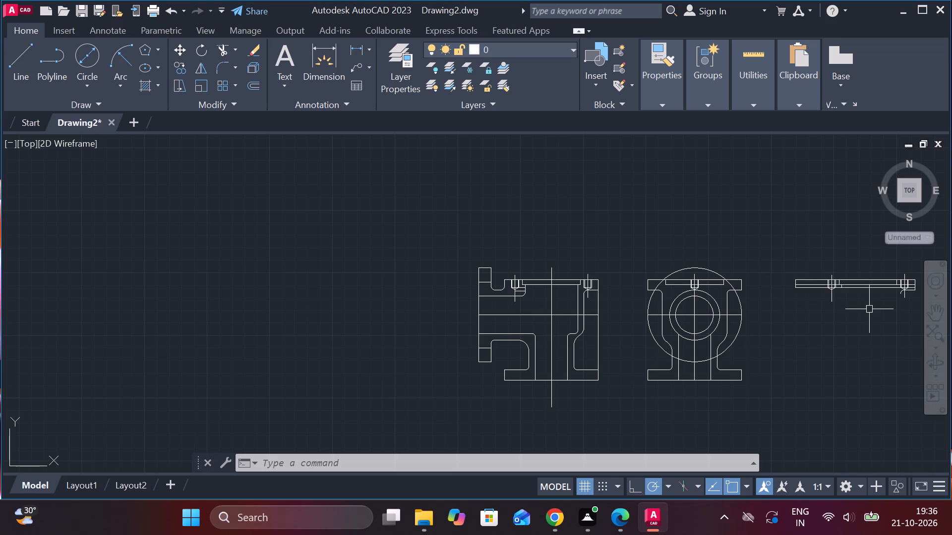
scroll(803, 254, "up", 1)
scroll(803, 254, "down", 3)
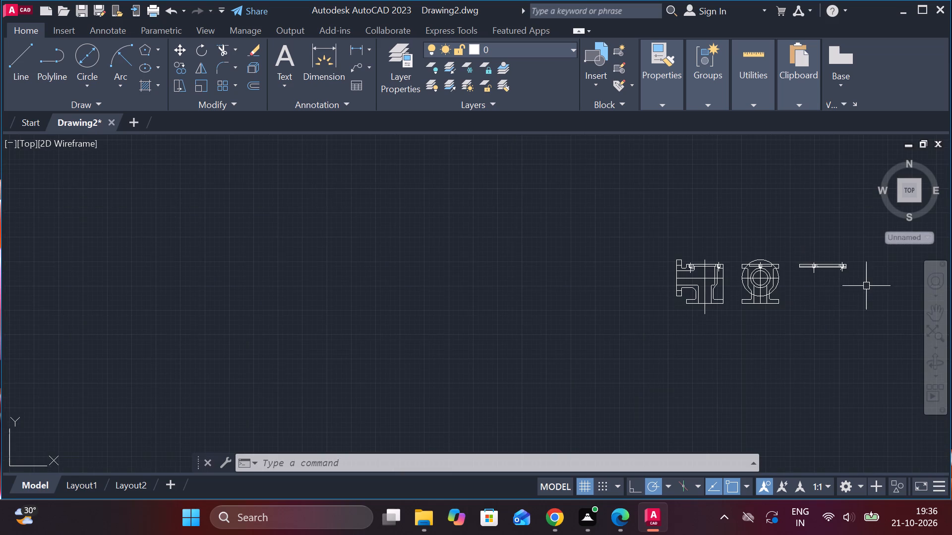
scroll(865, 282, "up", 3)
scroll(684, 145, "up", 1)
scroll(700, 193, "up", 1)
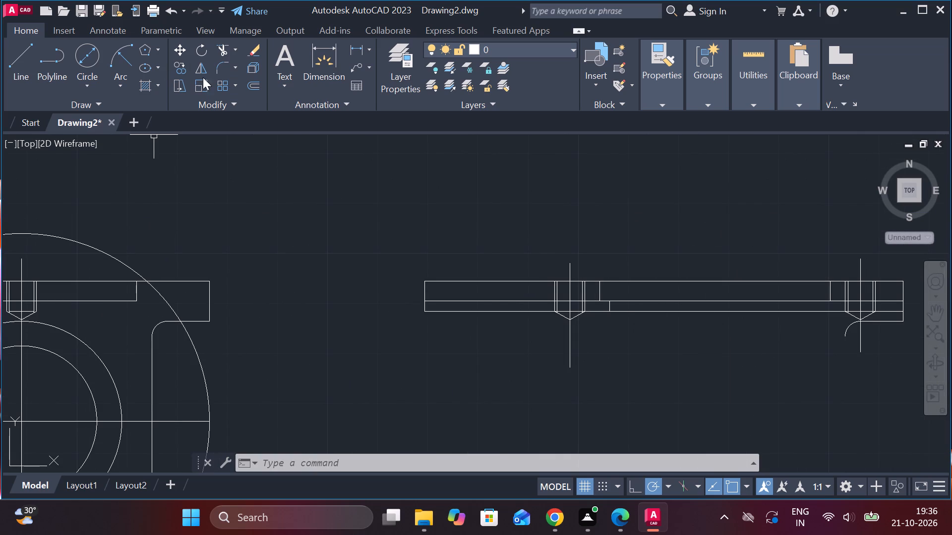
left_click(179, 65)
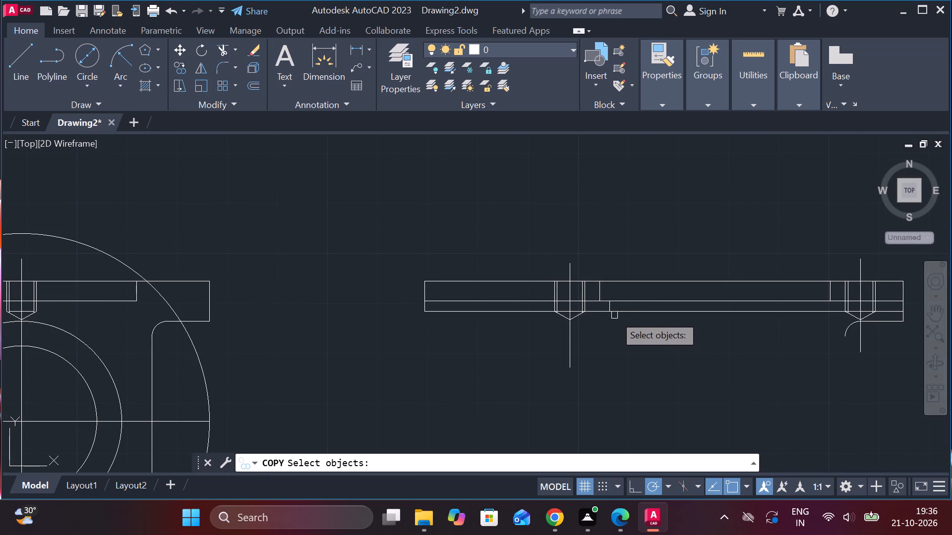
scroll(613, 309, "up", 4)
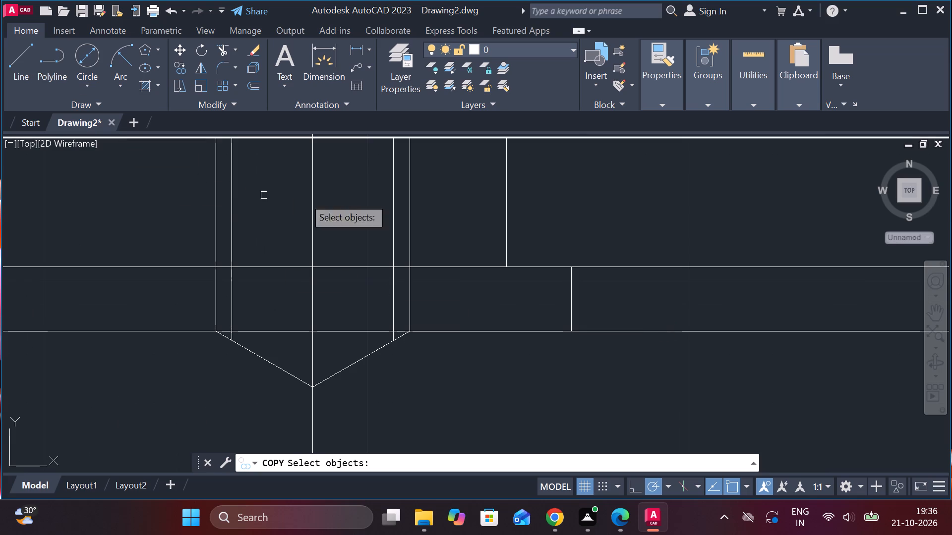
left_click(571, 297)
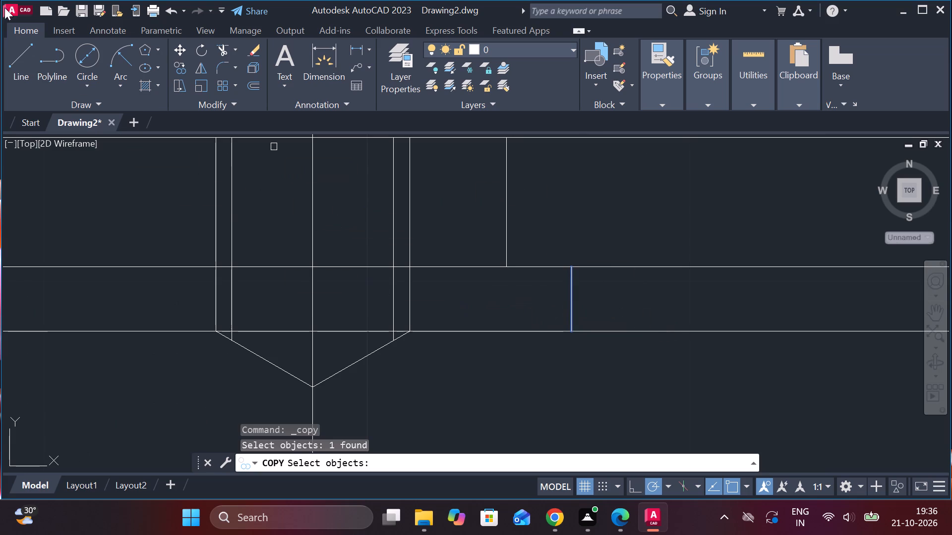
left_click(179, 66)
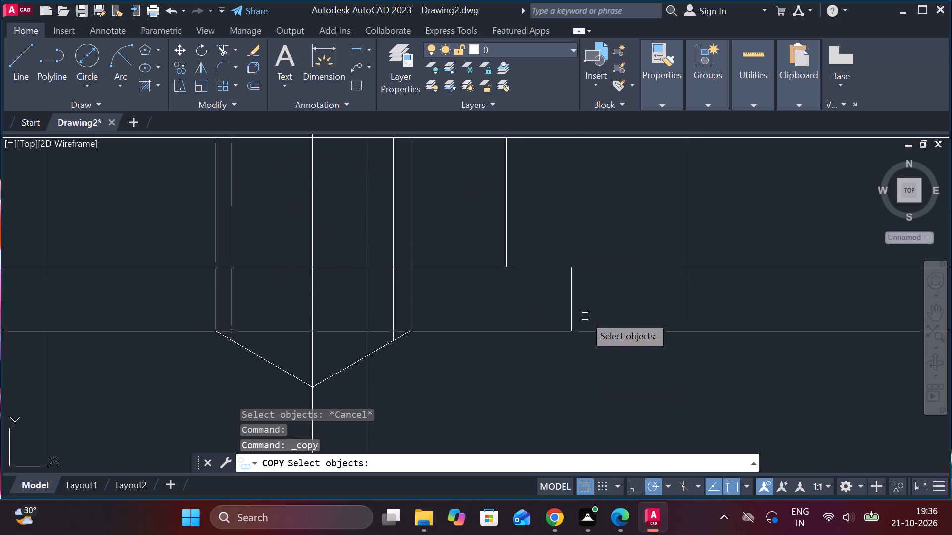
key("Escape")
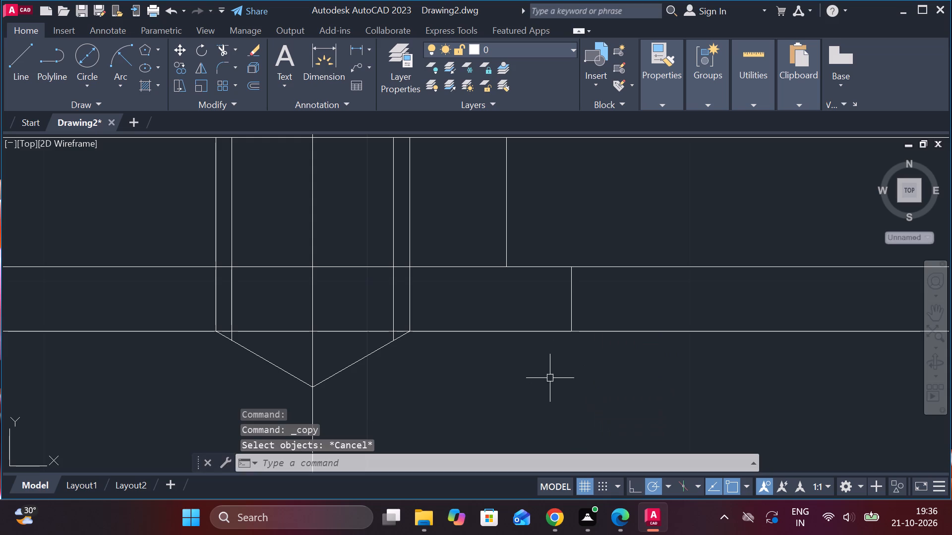
Copy the short vertical line between the flange copy's two lower horizontal lines 42 units horizontally toward the other threaded hole.
left_click(571, 304)
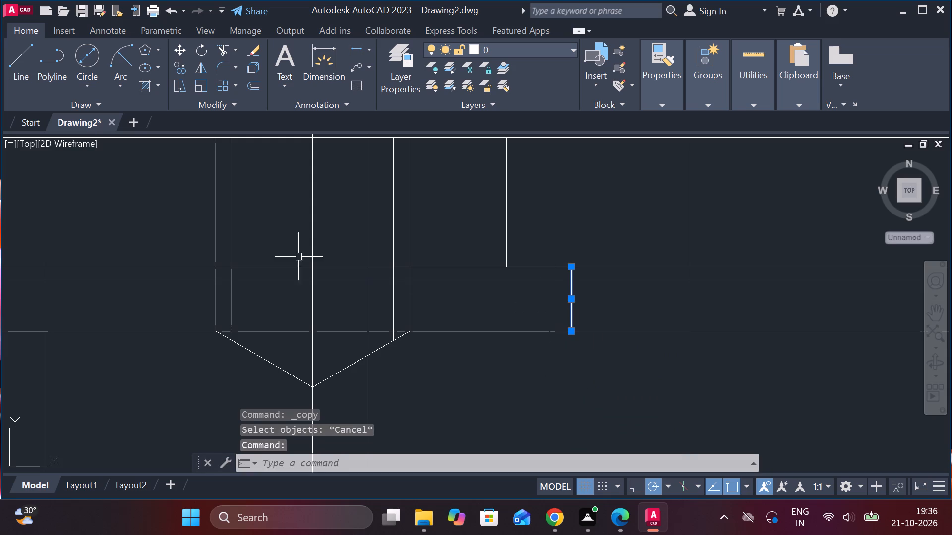
left_click(178, 69)
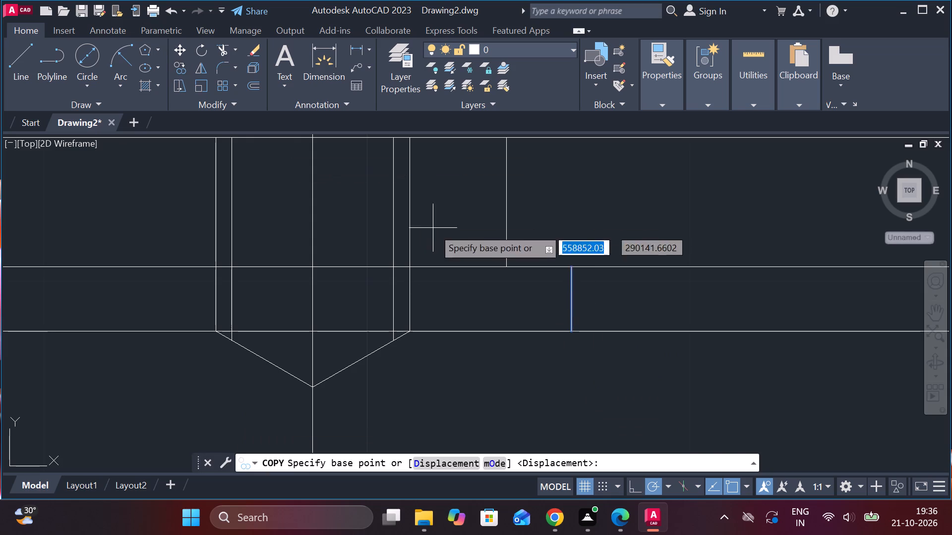
double_click(570, 297)
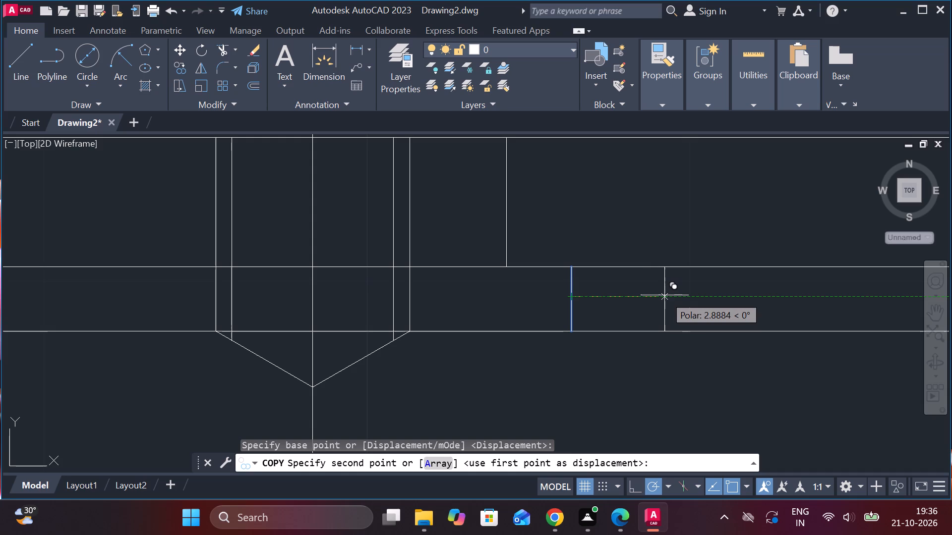
type("42")
key("Return")
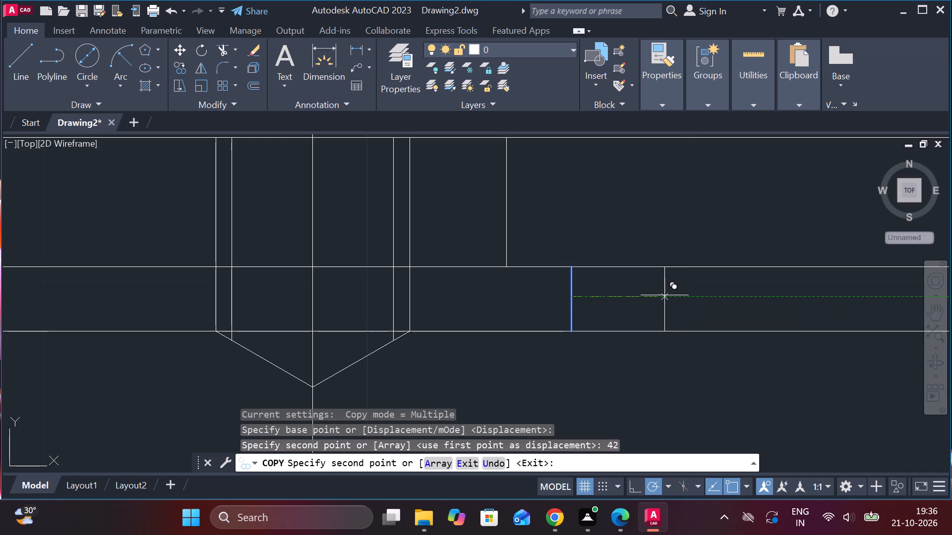
scroll(664, 296, "down", 4)
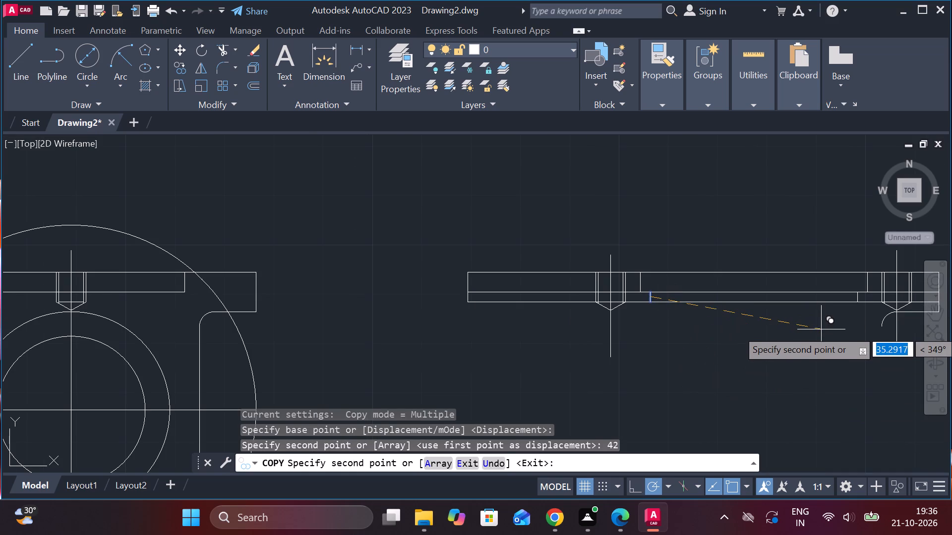
key("Escape")
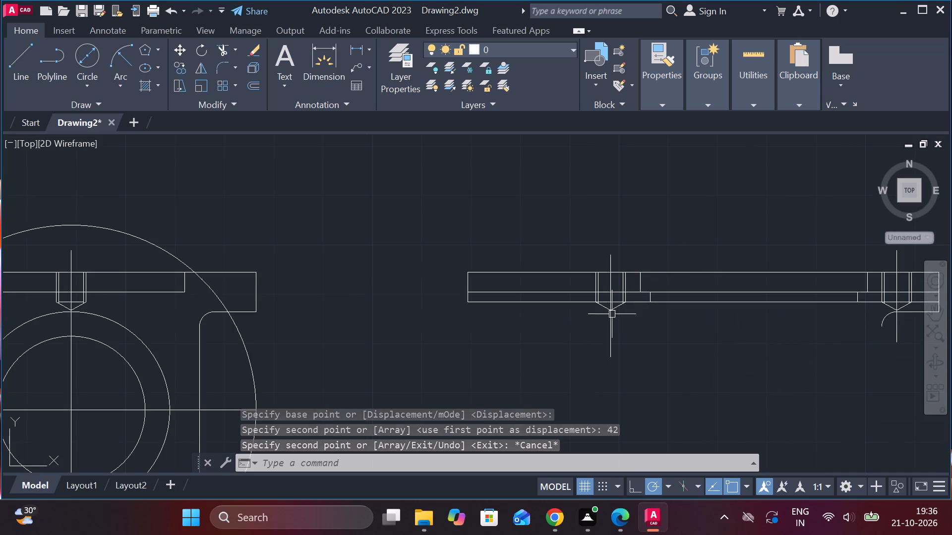
Trim the flange copy's left threaded hole, drill tip and lower horizontal edge beneath the middle horizontal line, up to the short vertical step.
left_click(227, 52)
scroll(683, 278, "up", 3)
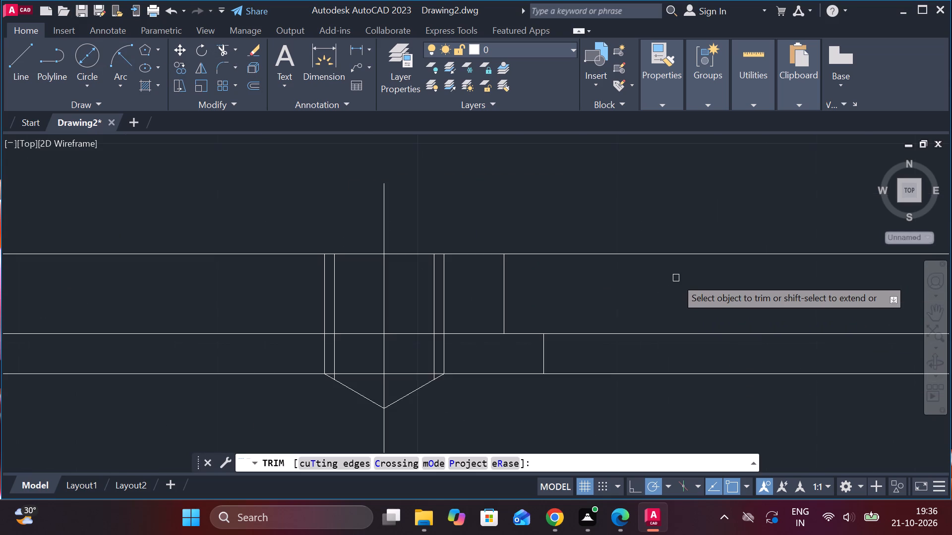
double_click(194, 376)
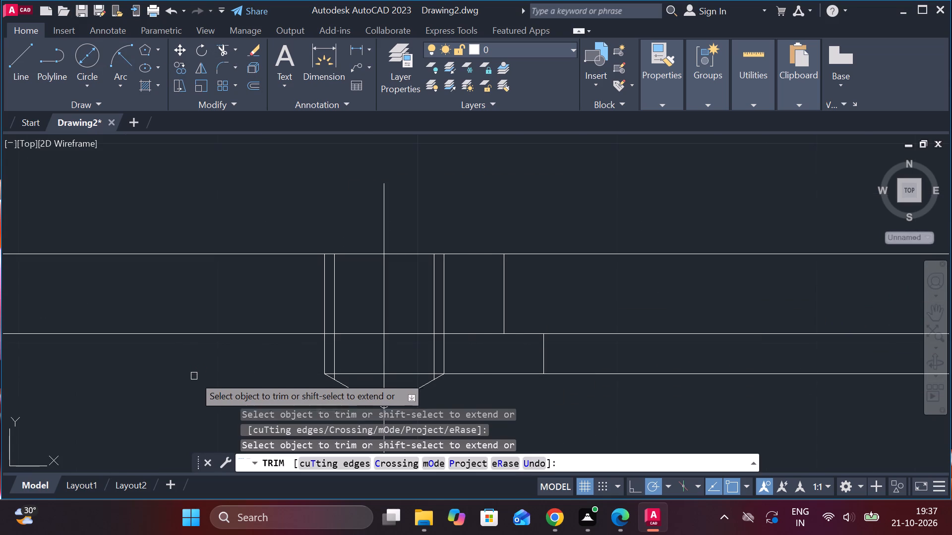
left_click(327, 354)
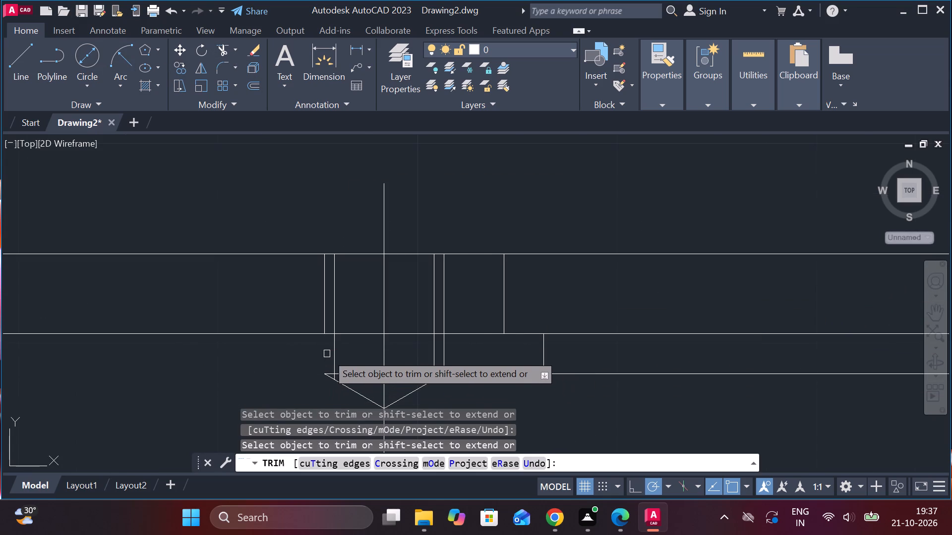
left_click_drag(293, 355, 456, 360)
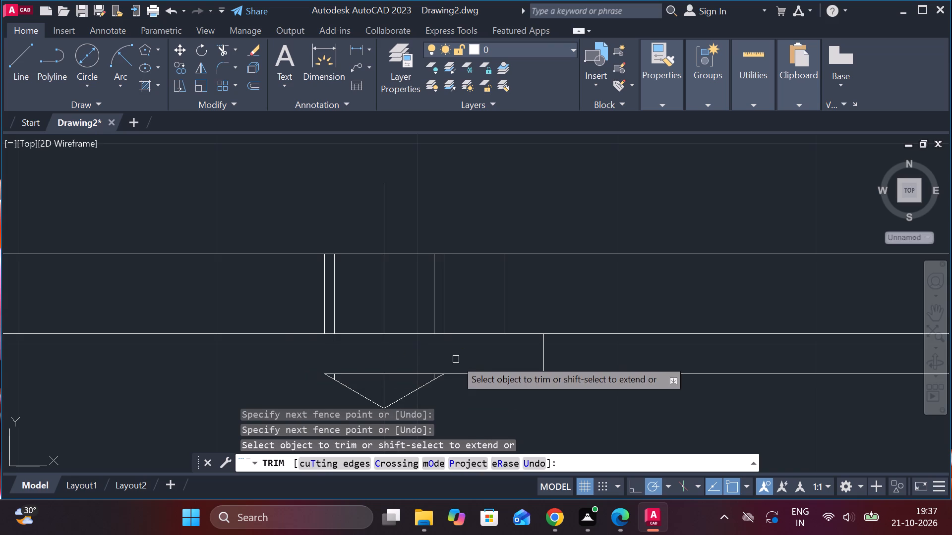
left_click_drag(317, 356, 424, 371)
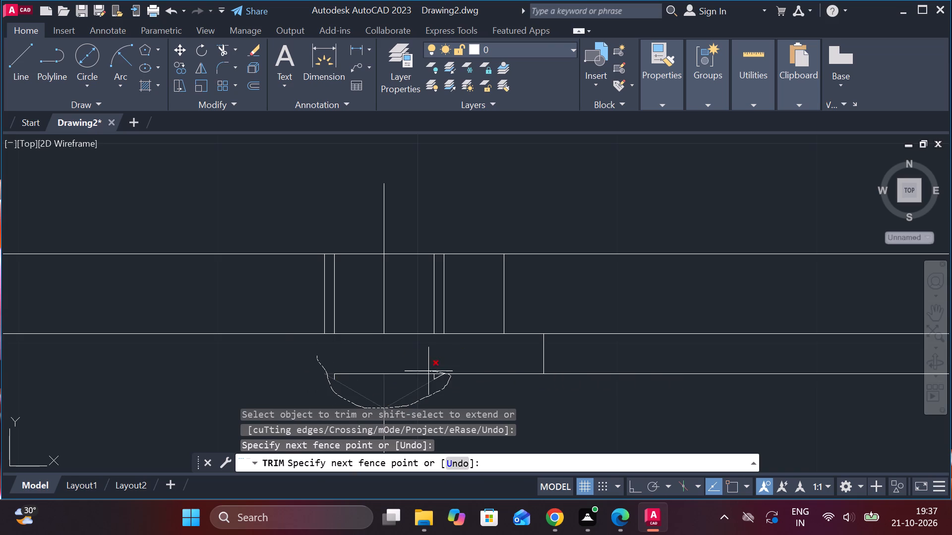
left_click_drag(424, 371, 401, 371)
left_click_drag(401, 371, 332, 380)
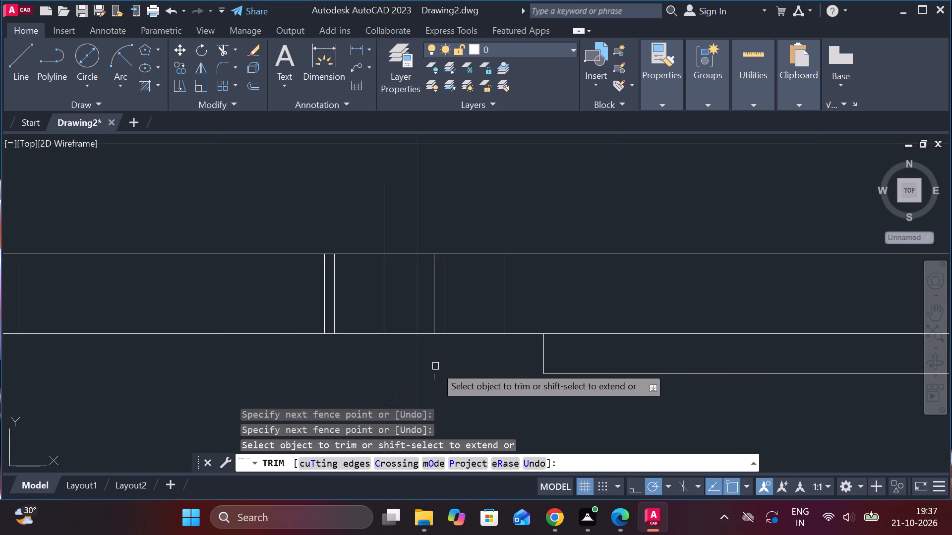
scroll(435, 366, "up", 1)
double_click(429, 388)
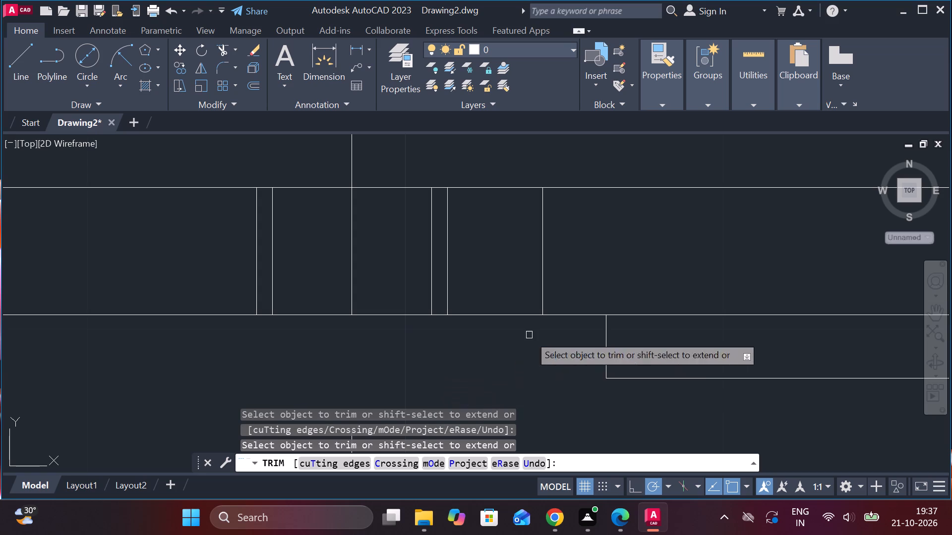
Trim the left recess wall, the middle line beyond the step, the leftover centre line and the left edge's lower stub.
left_click(540, 273)
scroll(663, 287, "down", 2)
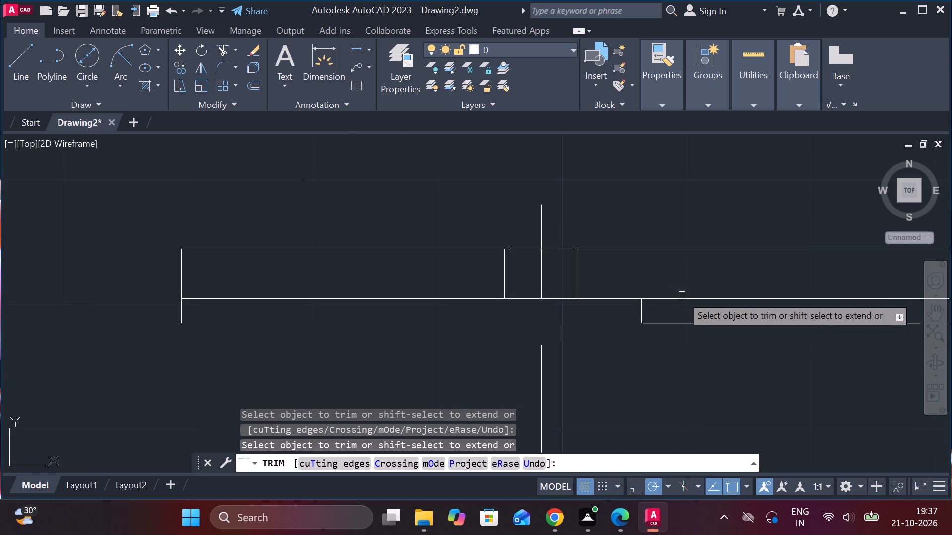
left_click(746, 297)
scroll(779, 297, "down", 2)
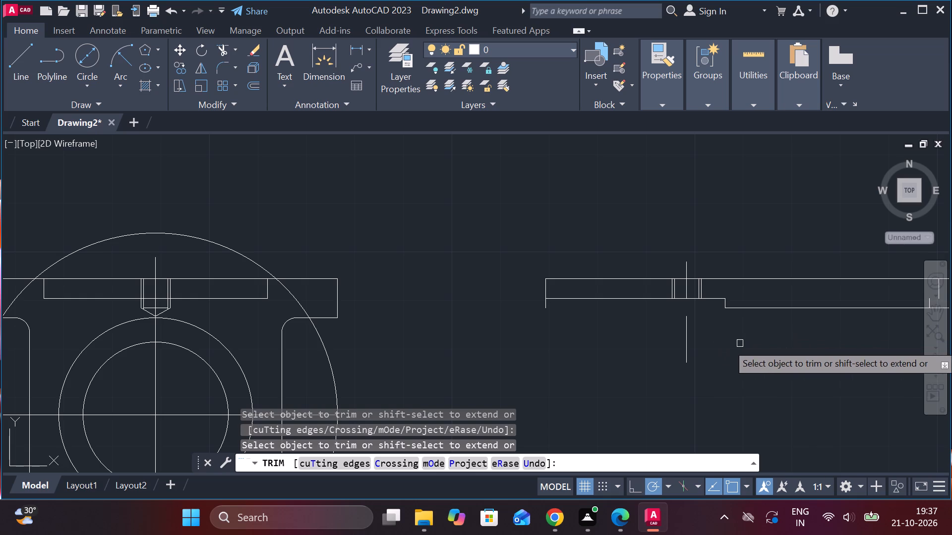
double_click(688, 339)
left_click(542, 310)
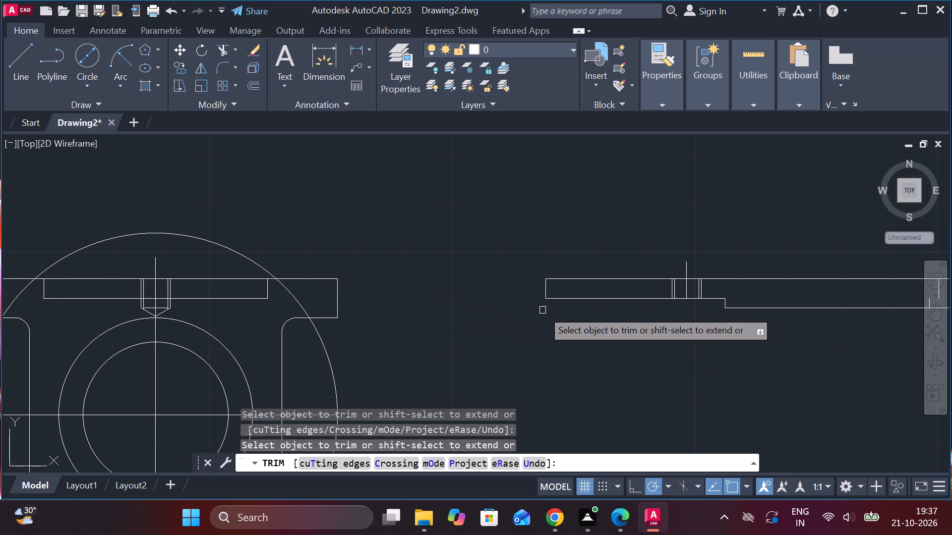
Trim the fillet arc, drill tip, bottom flange edge and centre line below the lower horizontal line at the right threaded hole.
scroll(669, 332, "down", 3)
scroll(790, 332, "up", 5)
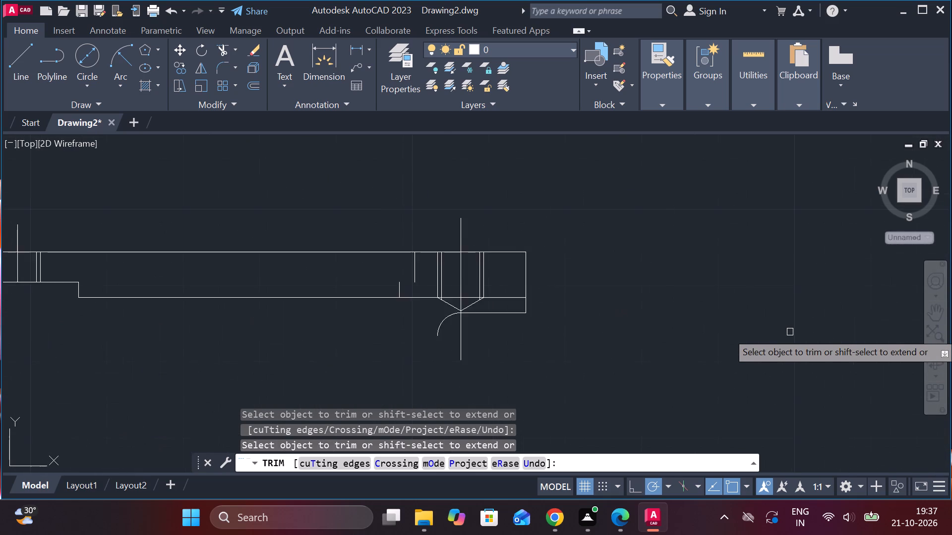
left_click_drag(123, 369, 139, 328)
left_click_drag(145, 326, 226, 311)
left_click_drag(255, 302, 256, 302)
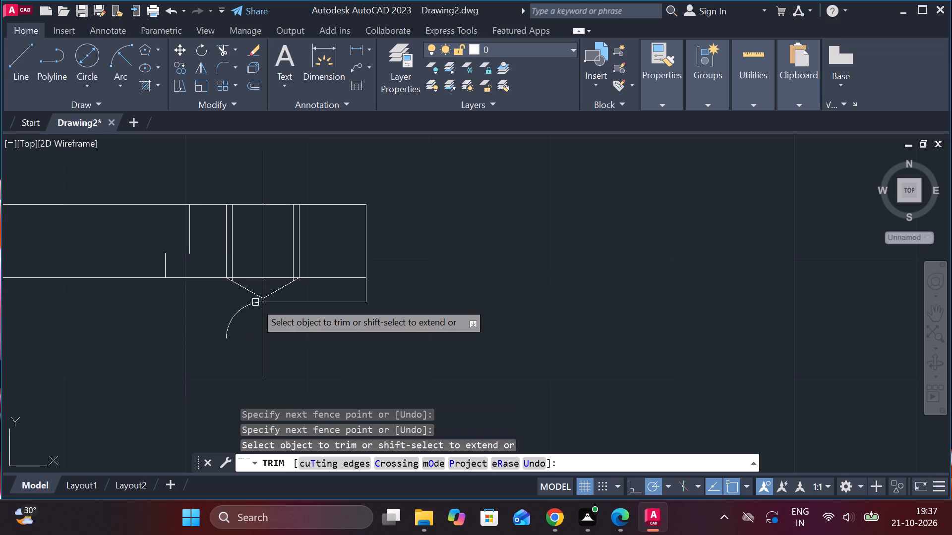
left_click_drag(256, 302, 262, 295)
left_click_drag(263, 294, 337, 301)
left_click_drag(114, 344, 231, 301)
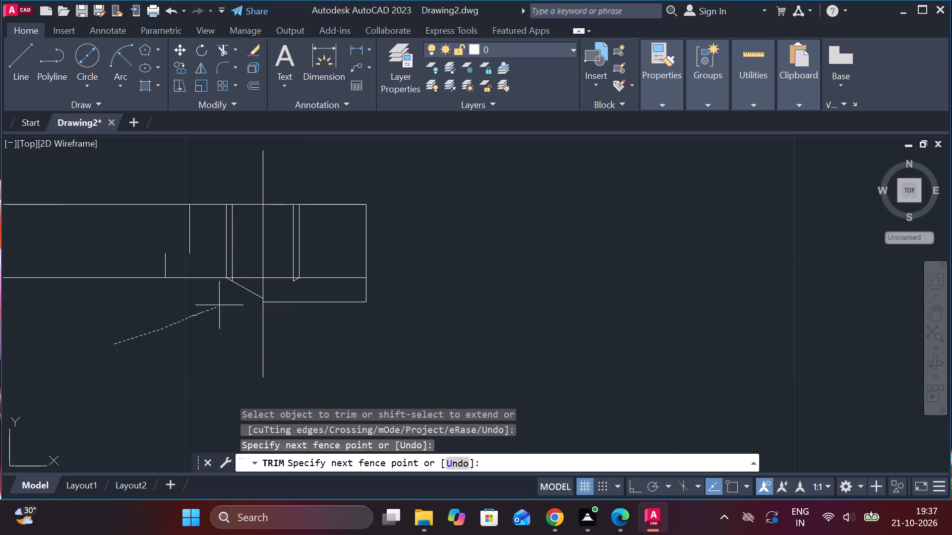
left_click_drag(231, 301, 370, 299)
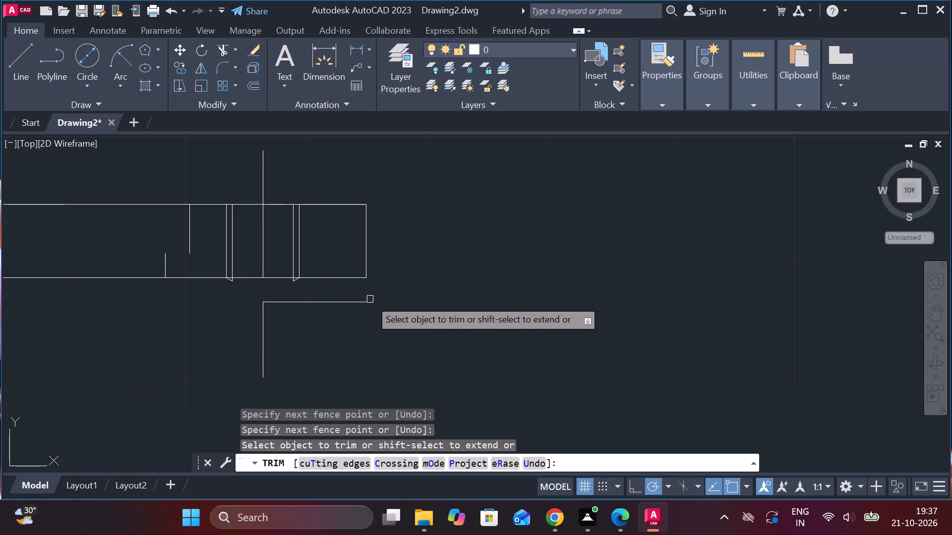
double_click(329, 299)
left_click(260, 317)
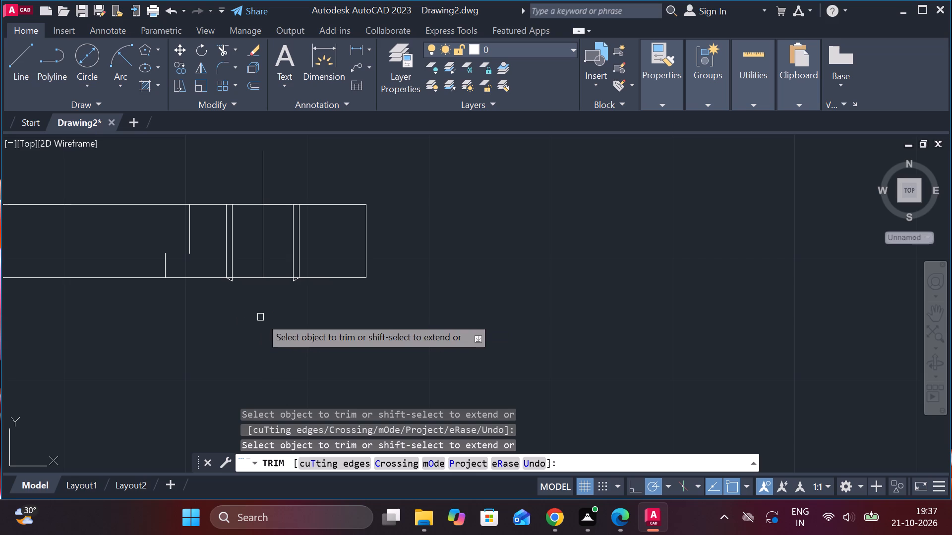
Remove the leftover slanted stubs and thread line ends beneath the lower edge of the right threaded hole.
scroll(292, 291, "up", 3)
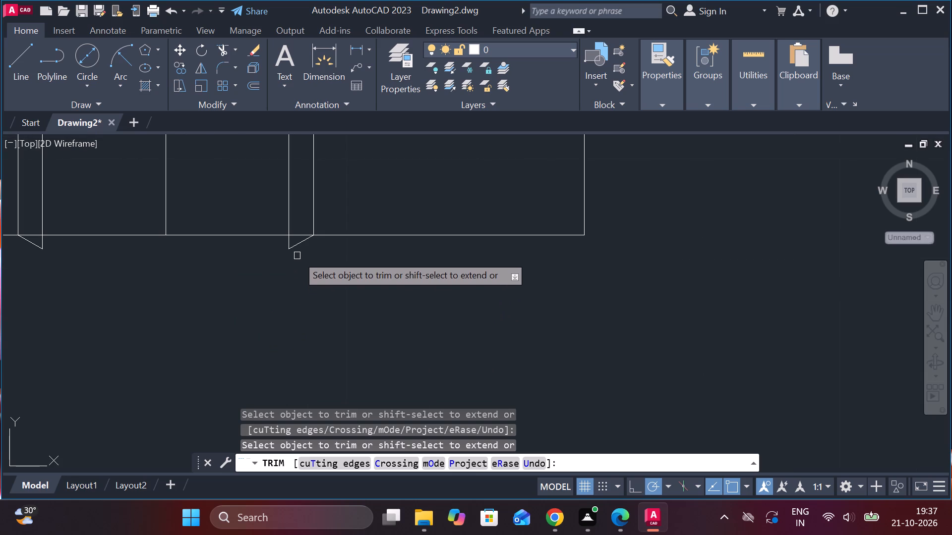
left_click(297, 250)
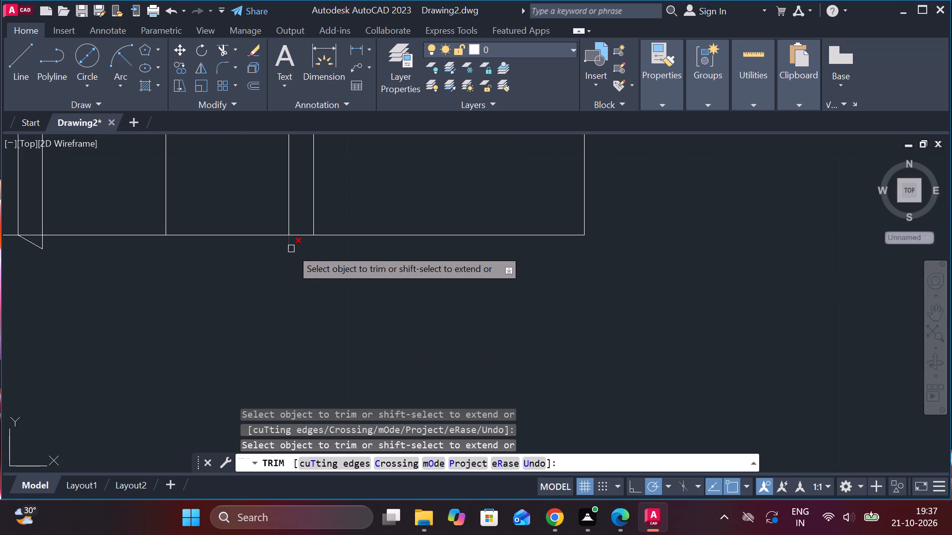
double_click(291, 249)
scroll(62, 265, "down", 1)
scroll(23, 272, "up", 2)
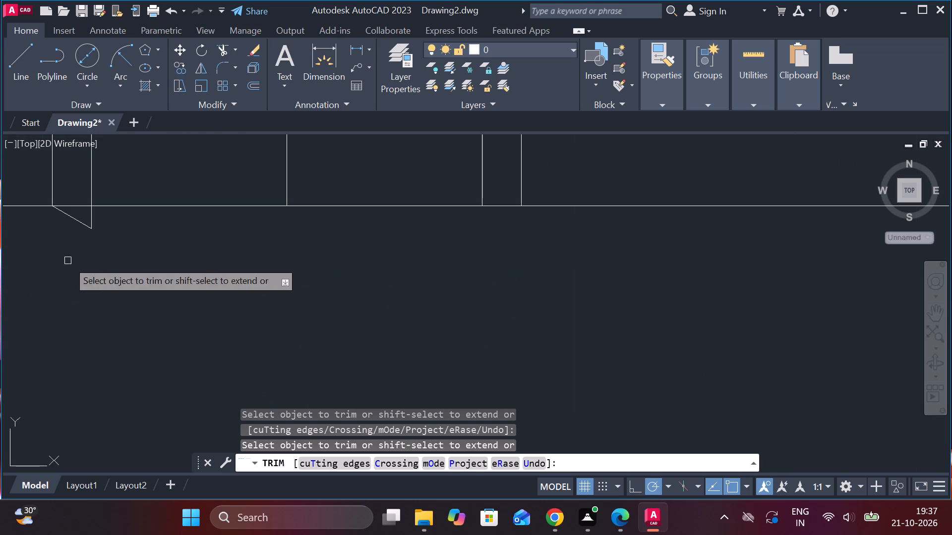
left_click(86, 227)
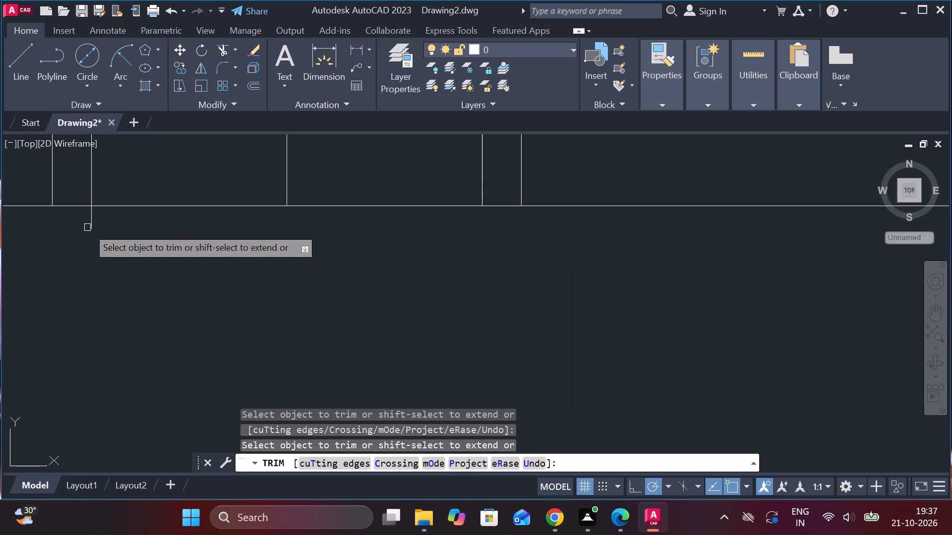
left_click(91, 222)
scroll(95, 247, "down", 5)
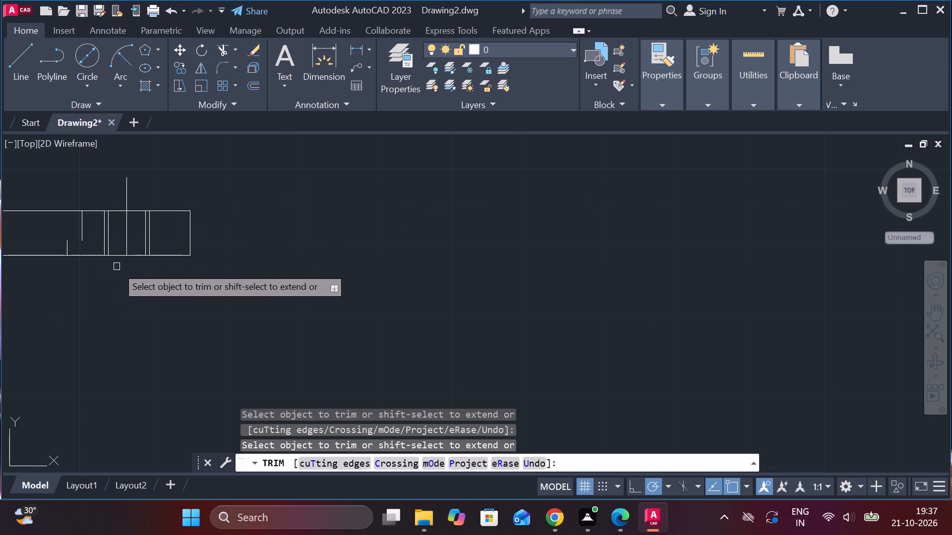
Draw a horizontal line joining the top of the right short vertical line to the bottom of the adjacent recess wall.
scroll(33, 235, "up", 2)
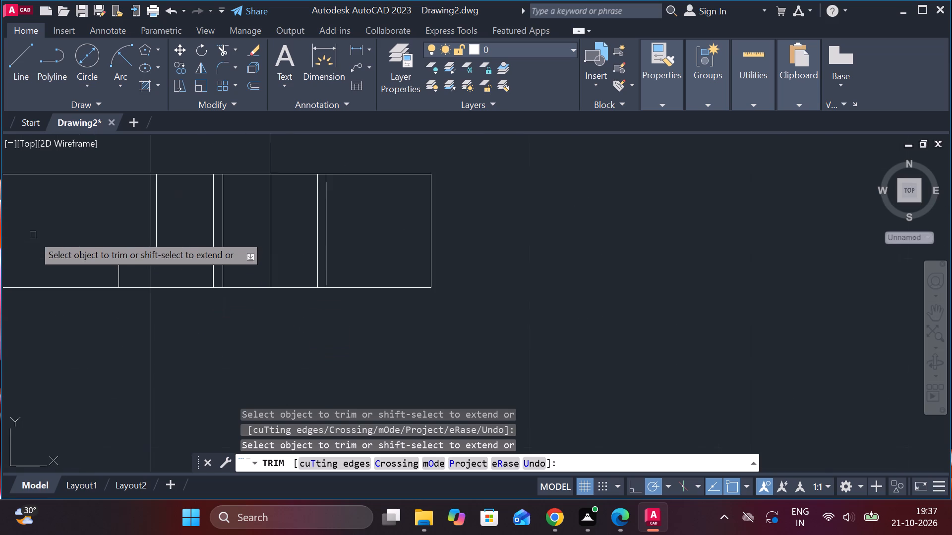
scroll(35, 235, "down", 3)
scroll(215, 238, "down", 2)
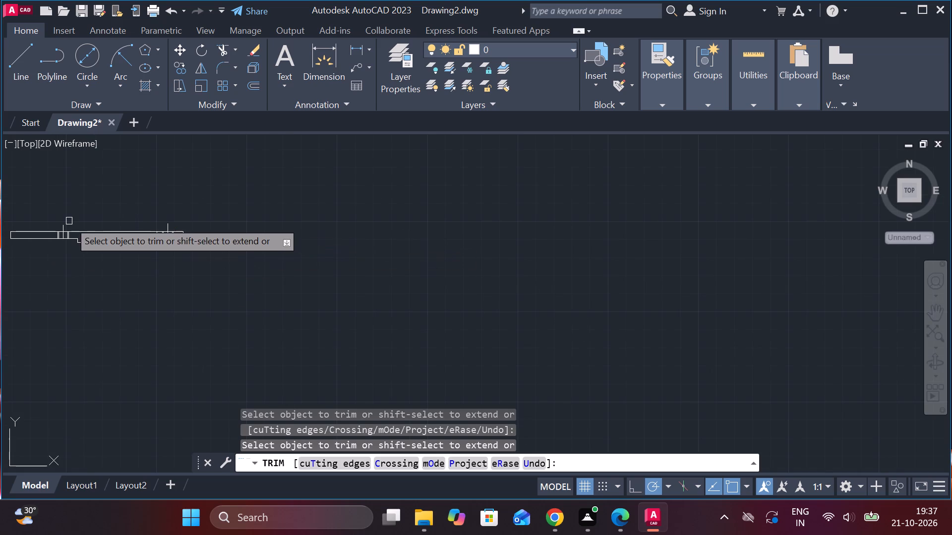
scroll(69, 221, "up", 3)
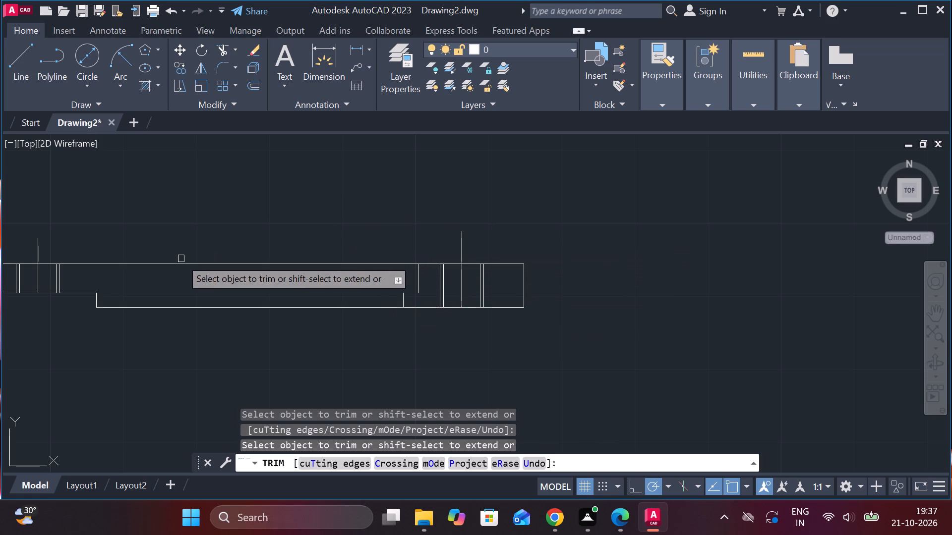
scroll(79, 283, "up", 2)
scroll(79, 283, "down", 2)
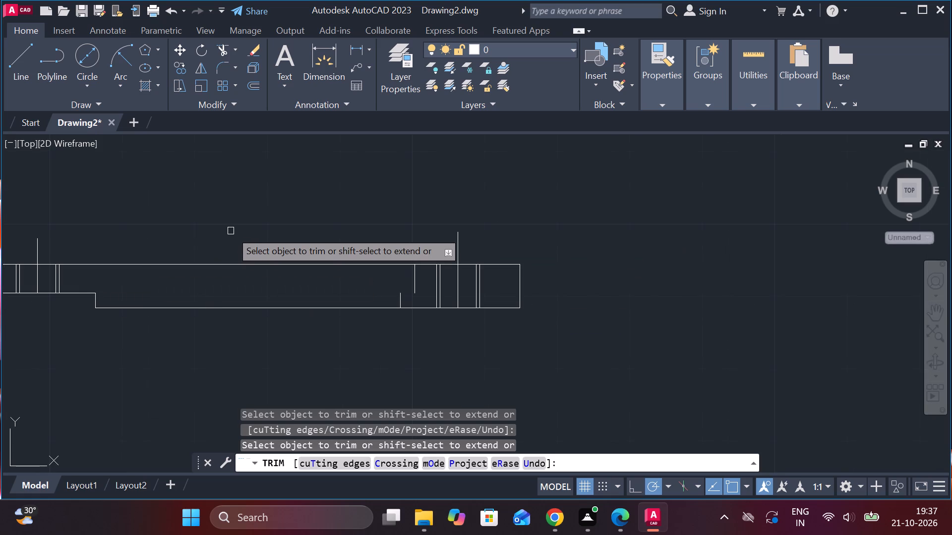
scroll(231, 231, "up", 3)
scroll(233, 231, "down", 2)
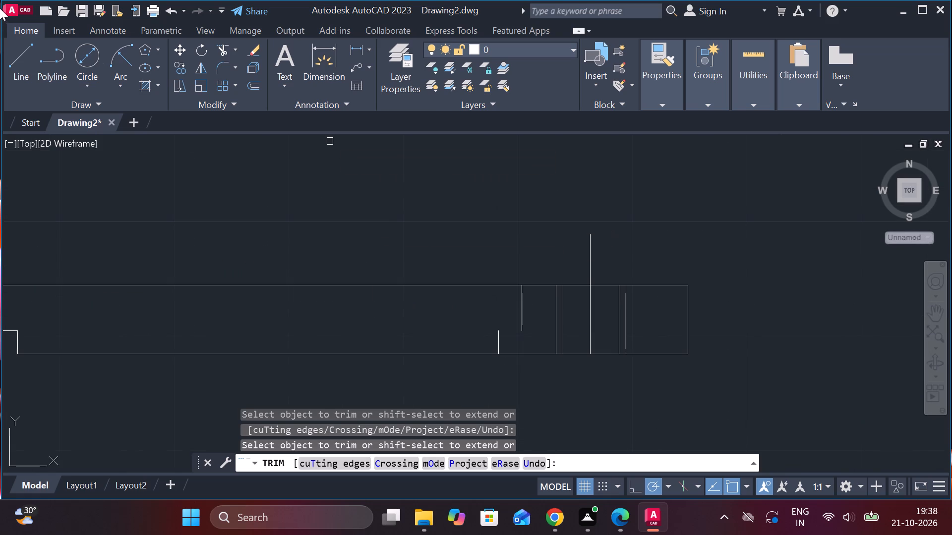
left_click(36, 67)
left_click(33, 70)
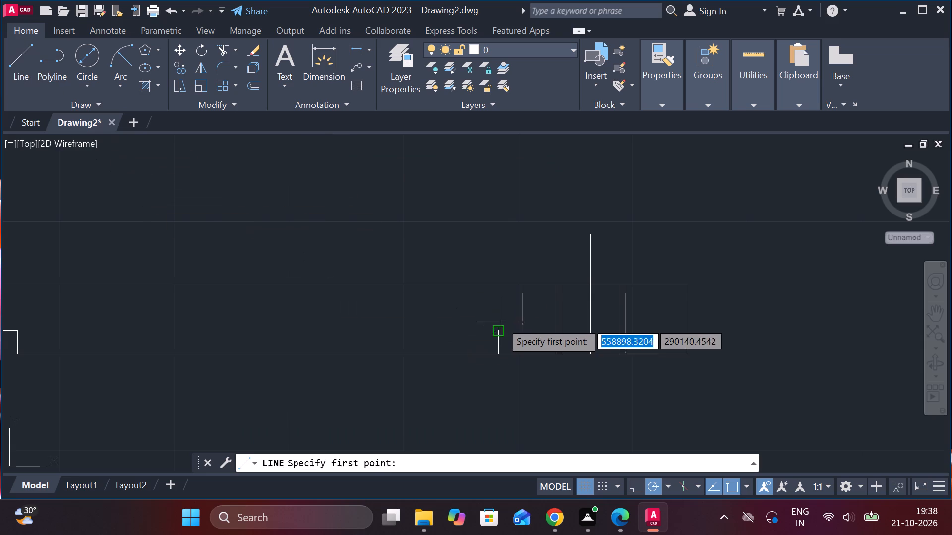
left_click(501, 331)
left_click(518, 331)
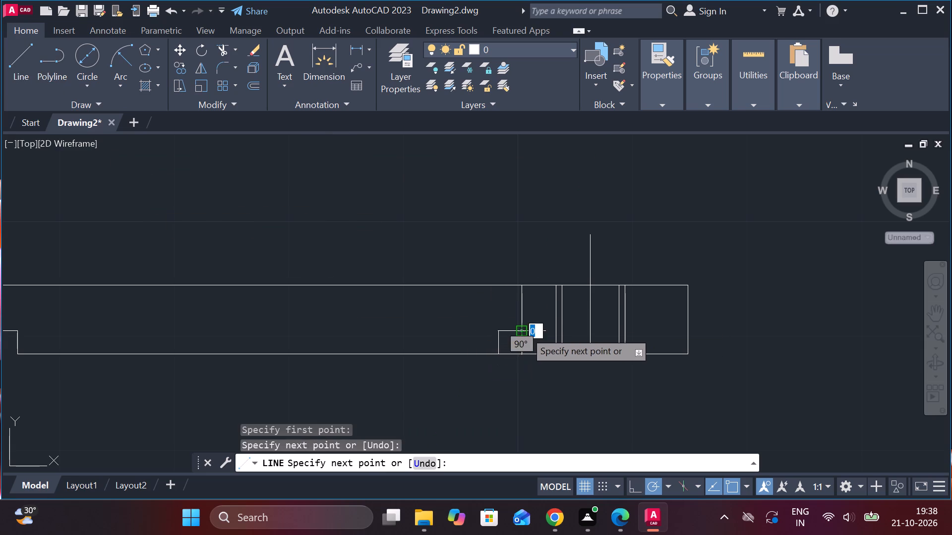
key("Escape")
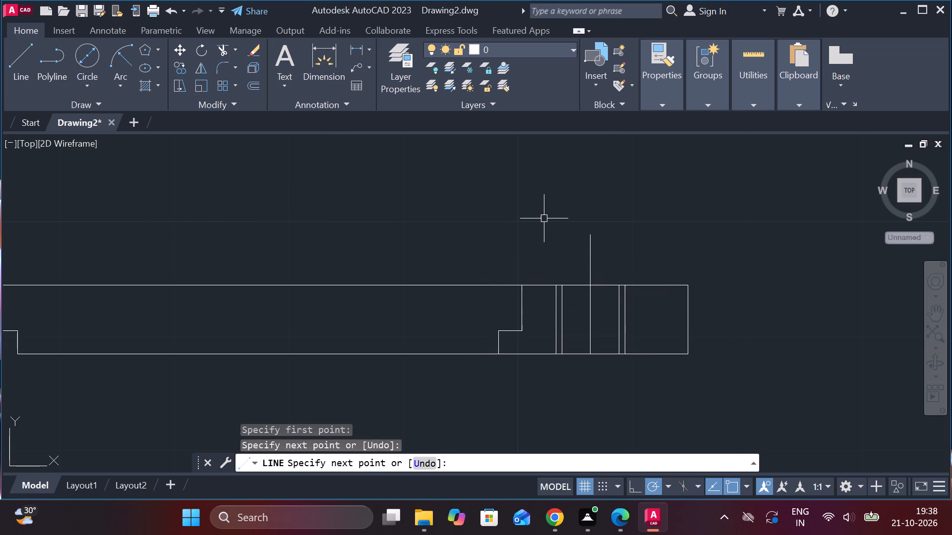
Draw a horizontal line about 65 units long from the left step's upper corner to beyond the copied view's right edge.
scroll(554, 219, "down", 2)
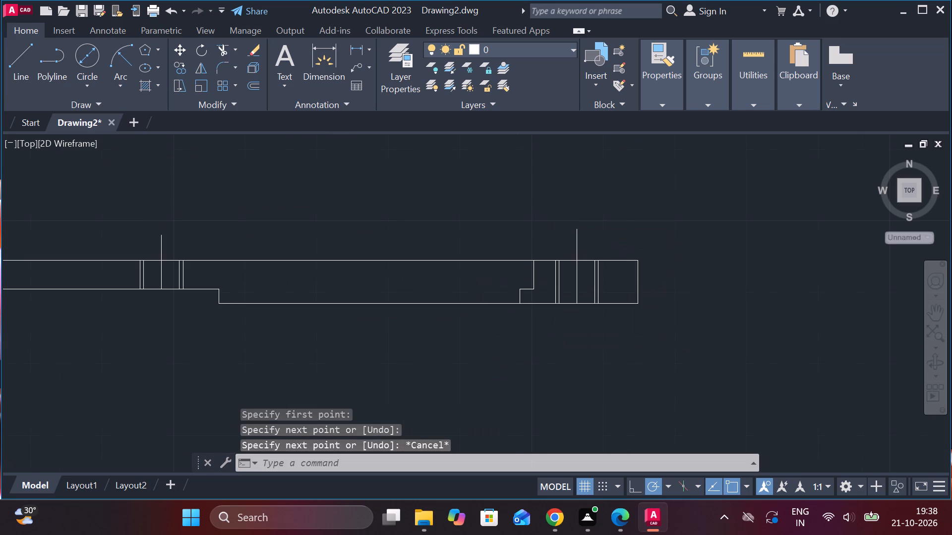
scroll(554, 219, "down", 1)
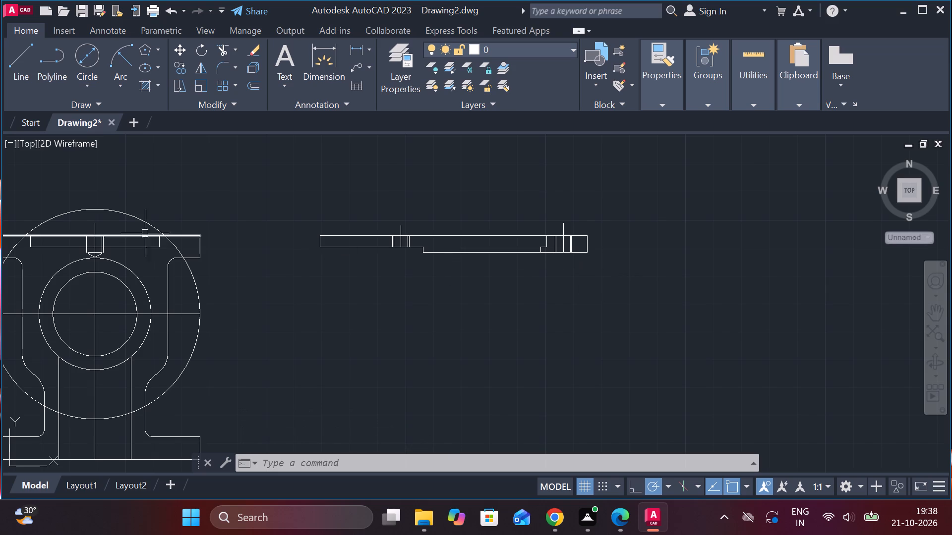
left_click(28, 63)
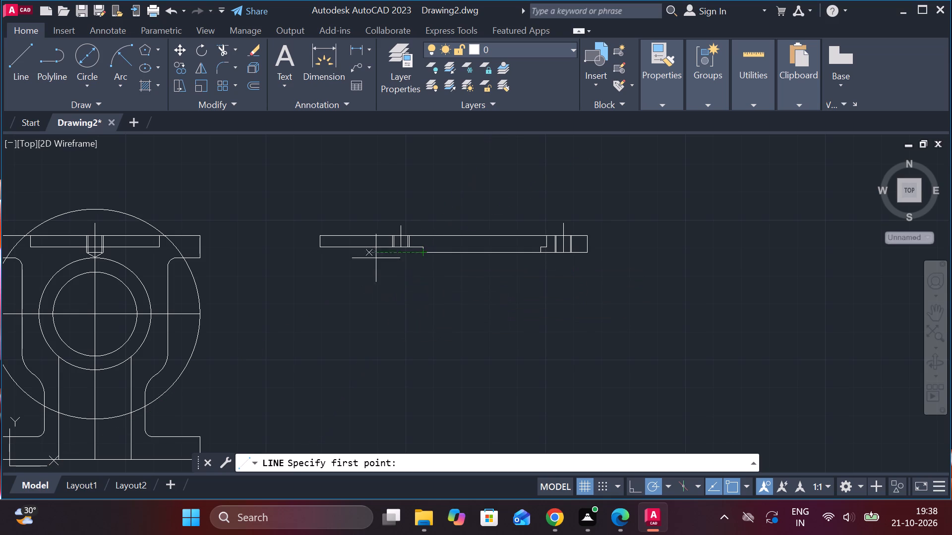
scroll(424, 247, "up", 4)
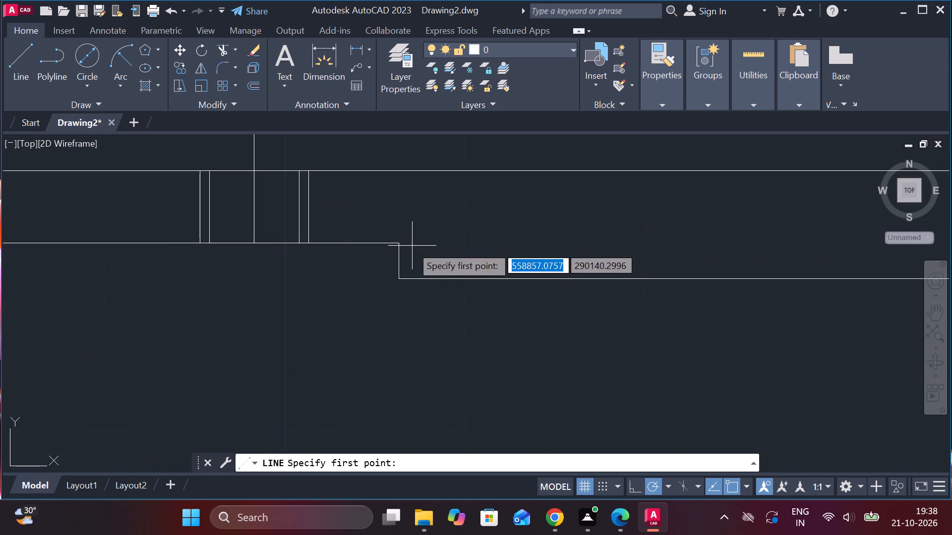
left_click(400, 242)
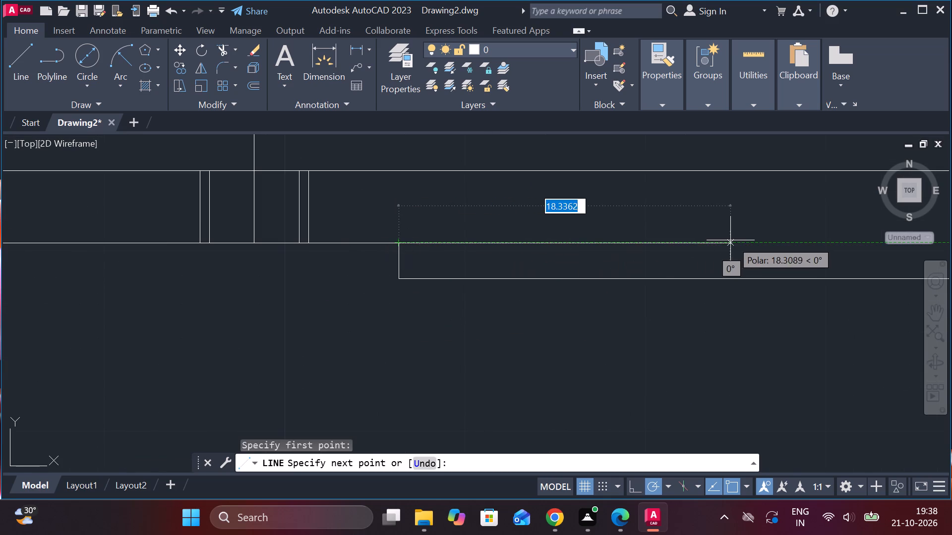
scroll(731, 241, "down", 4)
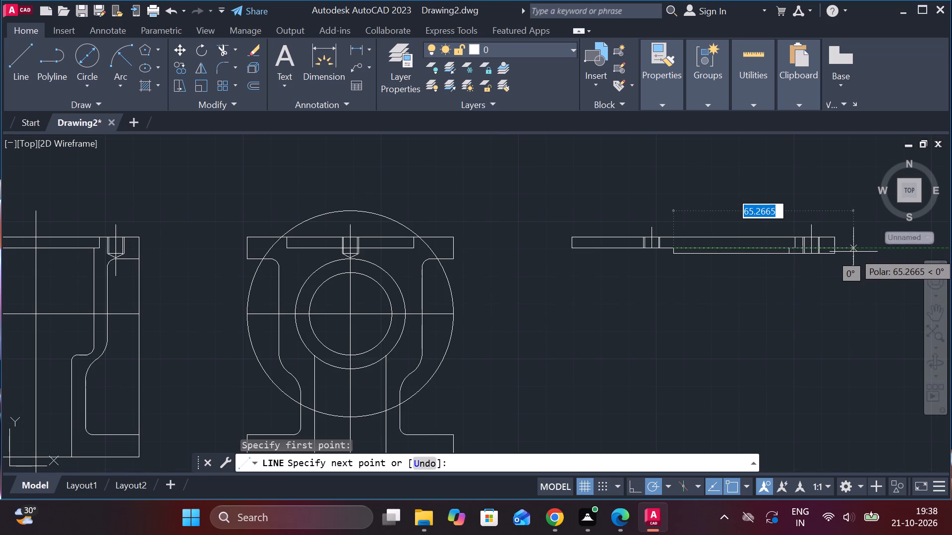
left_click(853, 249)
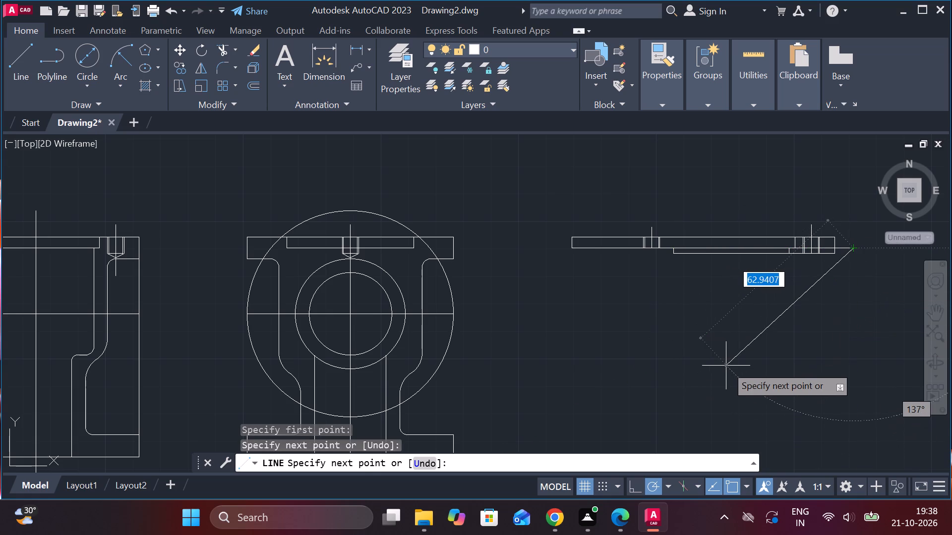
key("Escape")
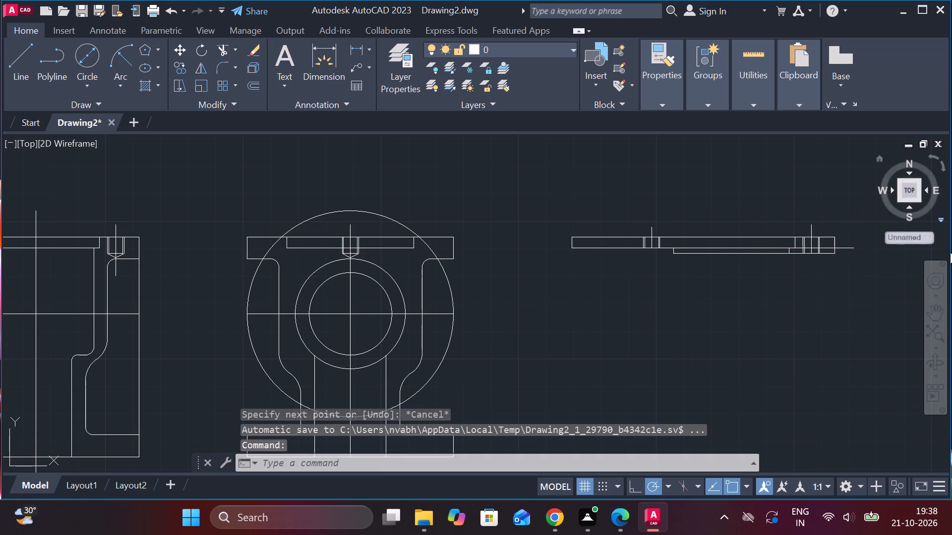
Trim the bottom edge, hole lines, centre line and right edge below the new horizontal line, right of the central projection.
scroll(858, 252, "up", 3)
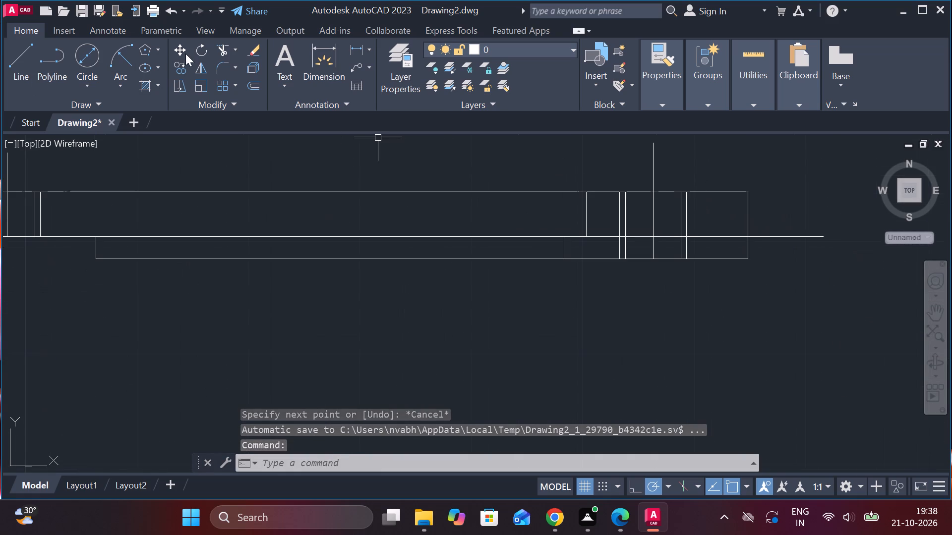
left_click(216, 49)
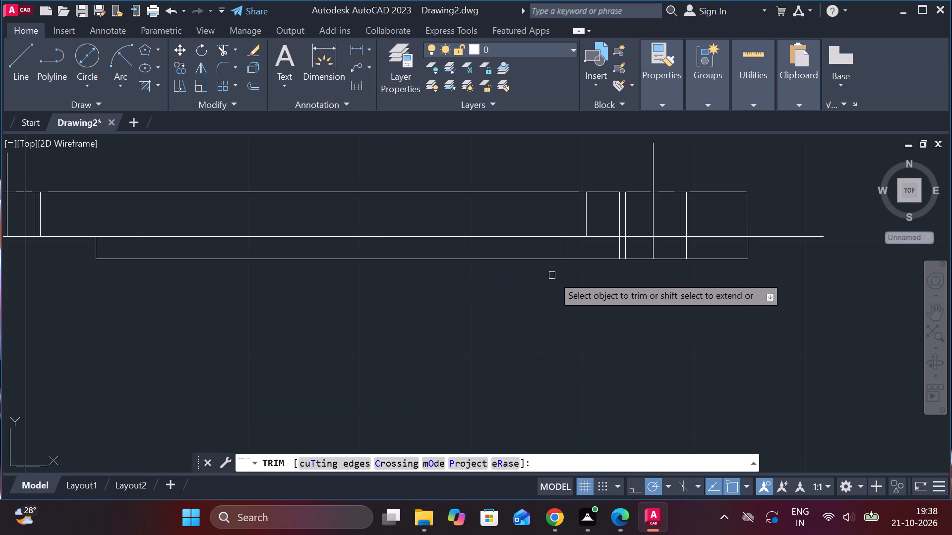
left_click_drag(598, 266, 616, 249)
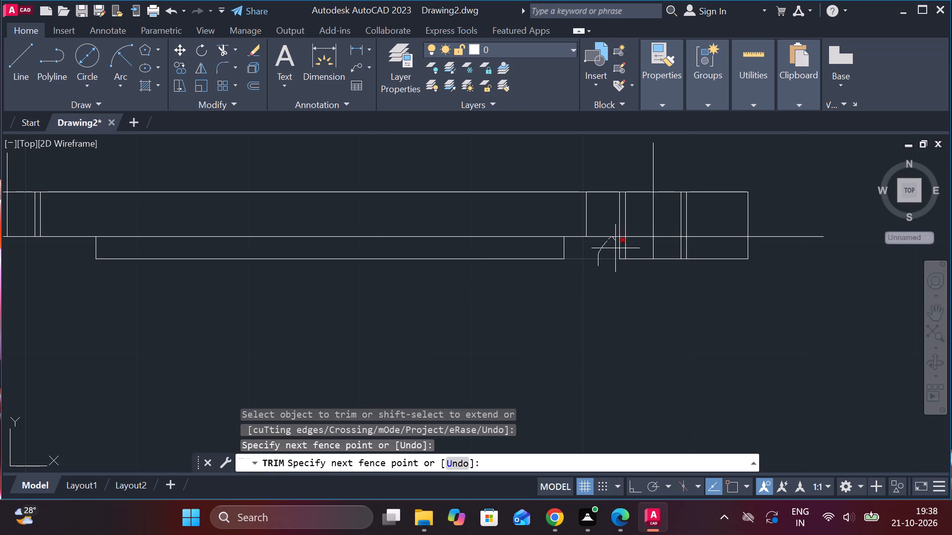
left_click_drag(616, 249, 770, 253)
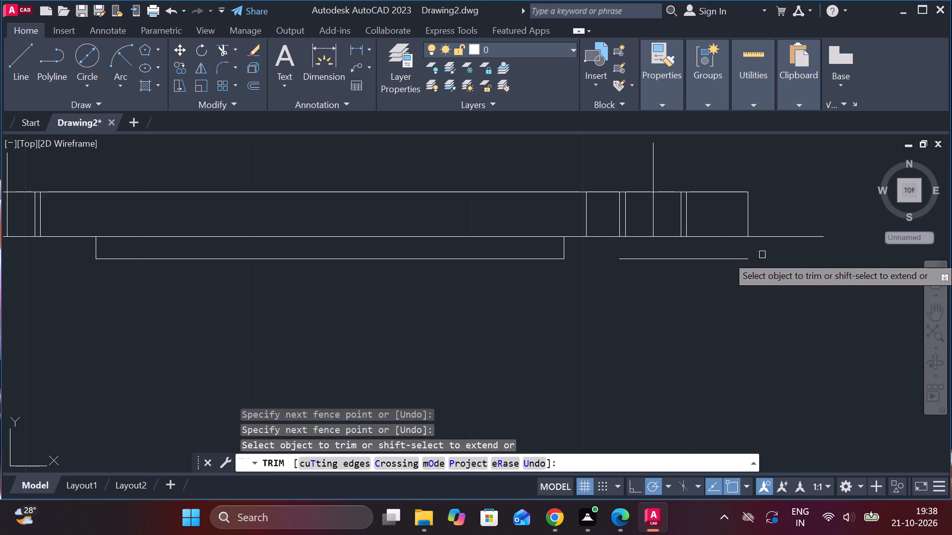
left_click_drag(716, 247, 718, 281)
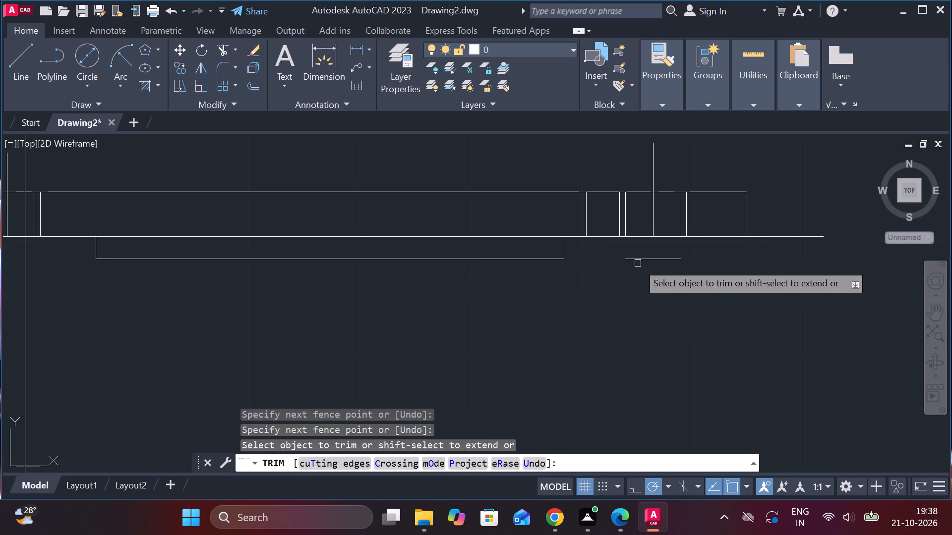
left_click(656, 255)
left_click(661, 271)
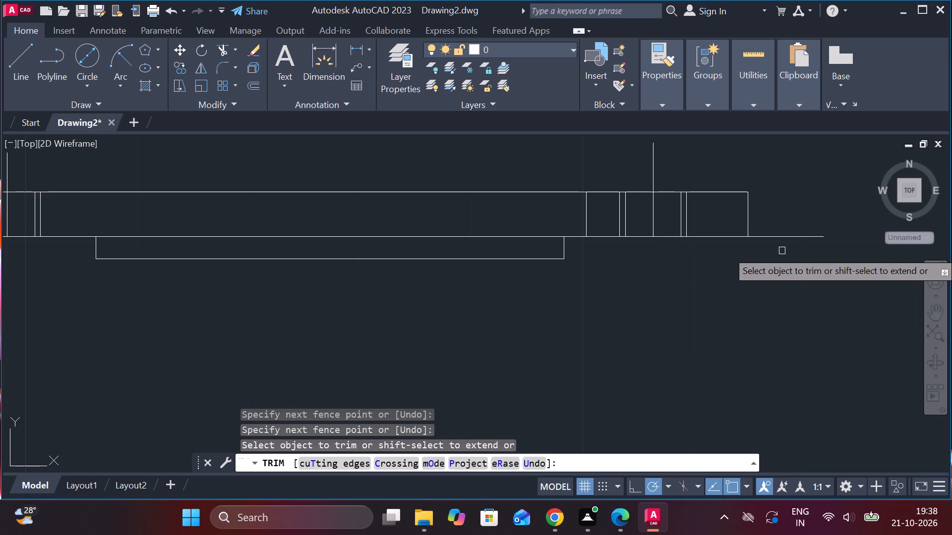
Trim the new horizontal line's overhang beyond the right edge and its segment across the top of the central projection.
left_click(785, 233)
scroll(533, 310, "down", 2)
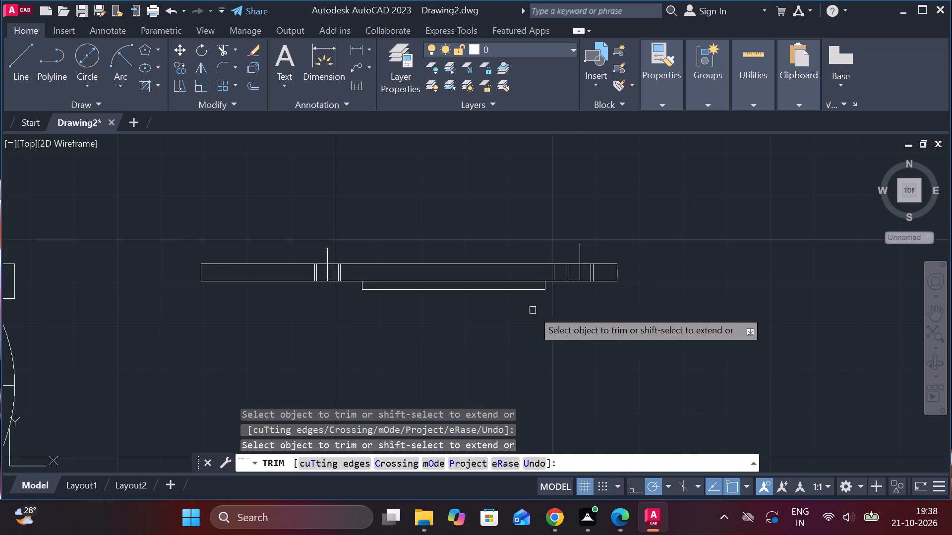
left_click(463, 281)
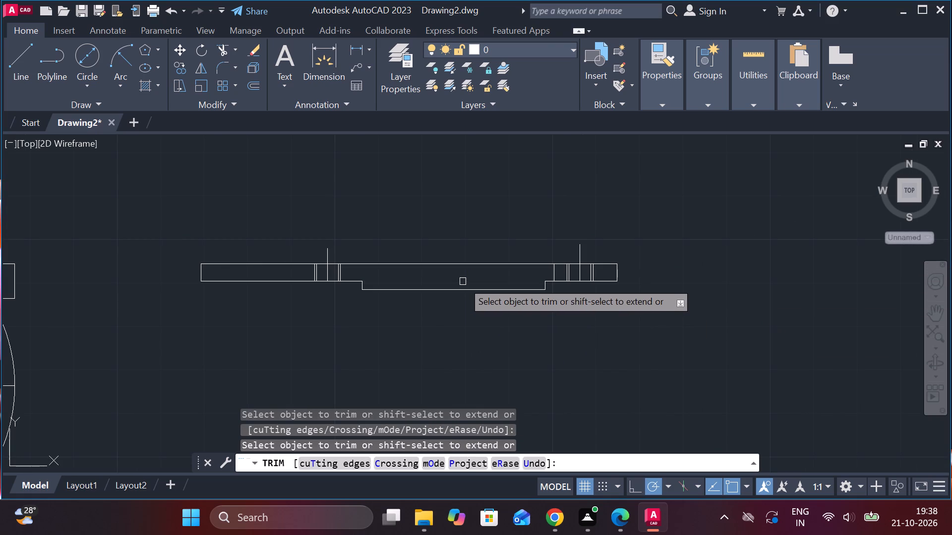
scroll(136, 270, "down", 1)
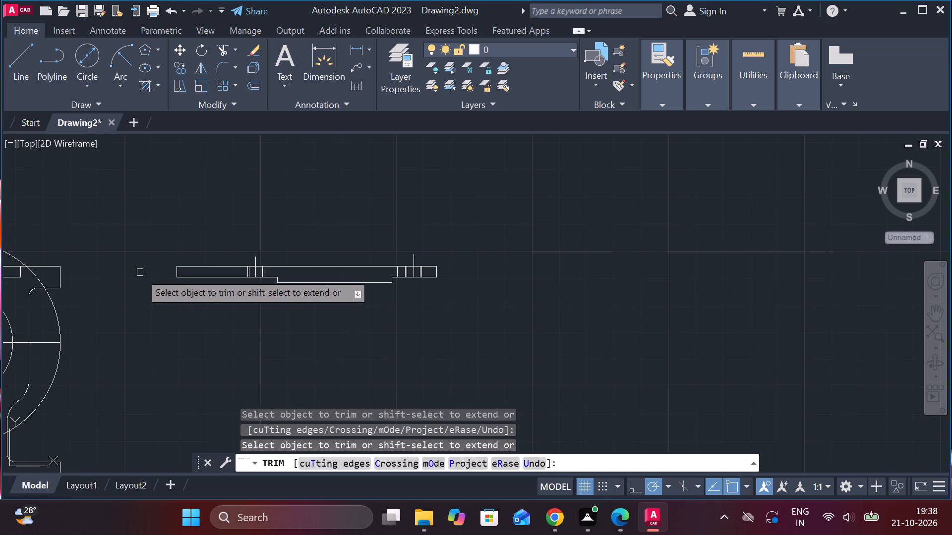
scroll(440, 302, "up", 1)
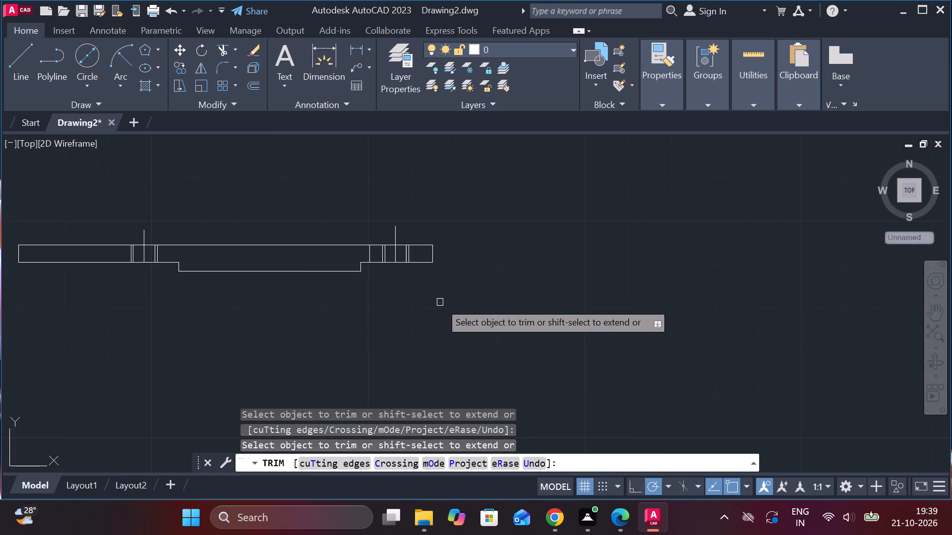
scroll(440, 302, "down", 1)
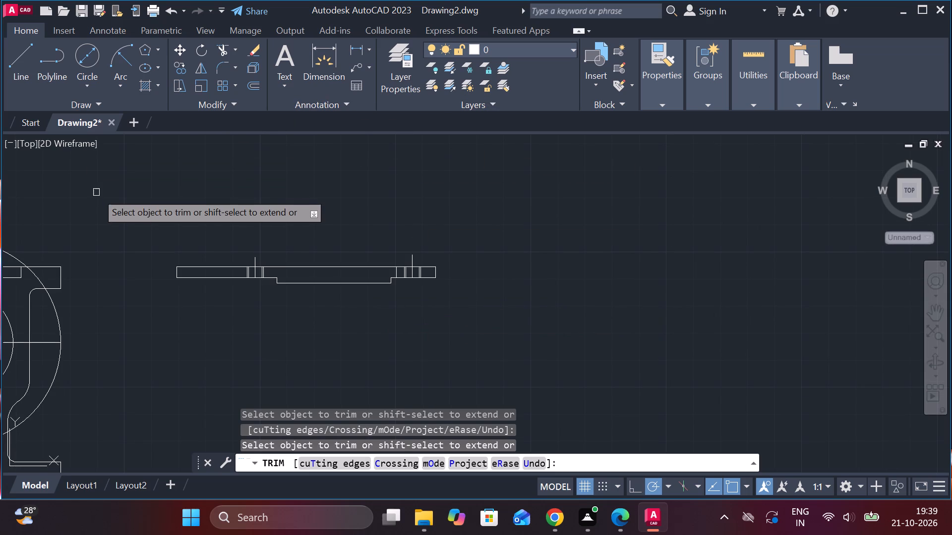
key("Escape")
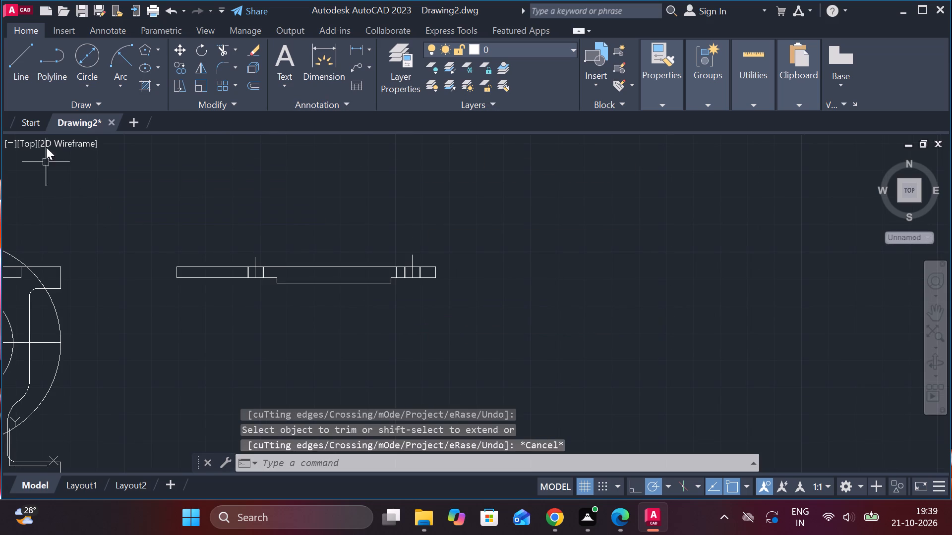
Measure the upper flange's full width in the first view using a linear dimension, without placing it.
left_click(356, 50)
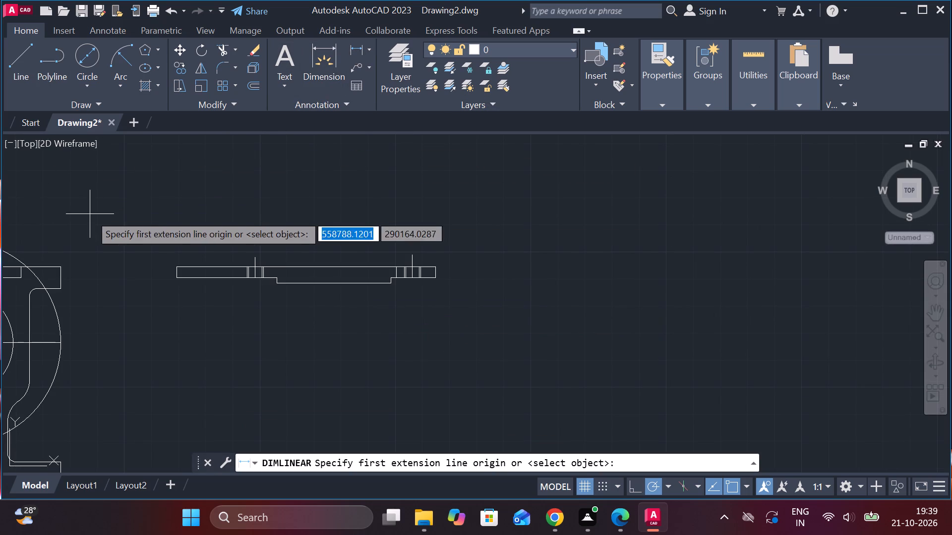
scroll(276, 237, "down", 4)
scroll(137, 237, "up", 2)
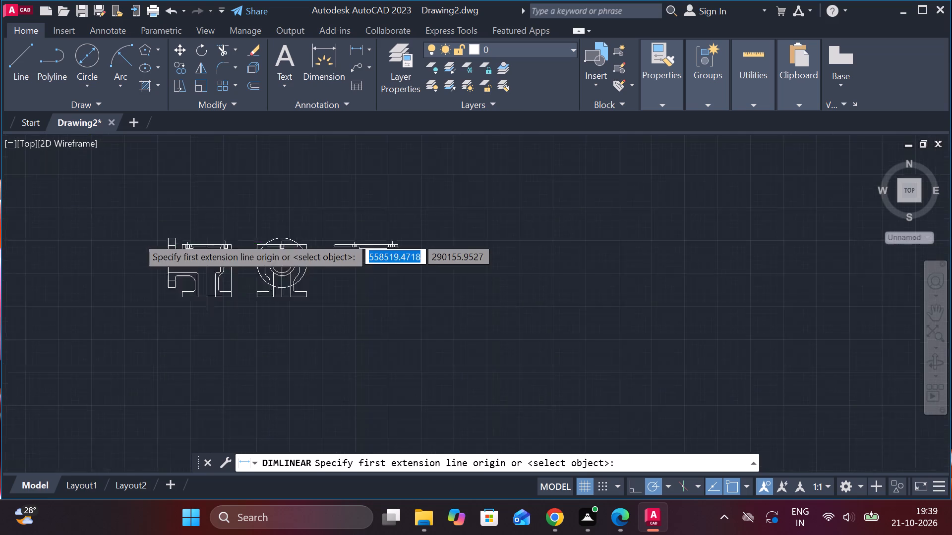
scroll(137, 237, "up", 2)
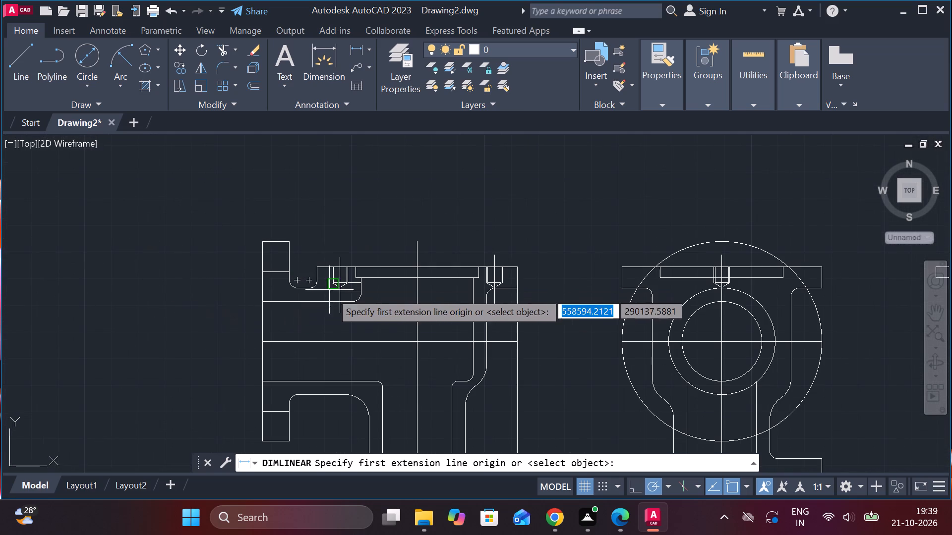
scroll(231, 290, "down", 3)
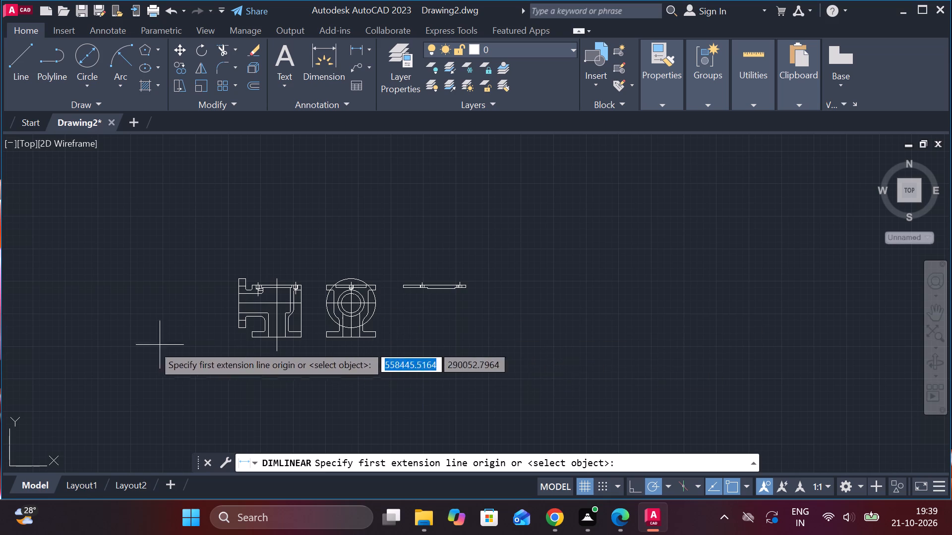
scroll(62, 367, "down", 2)
scroll(204, 342, "up", 3)
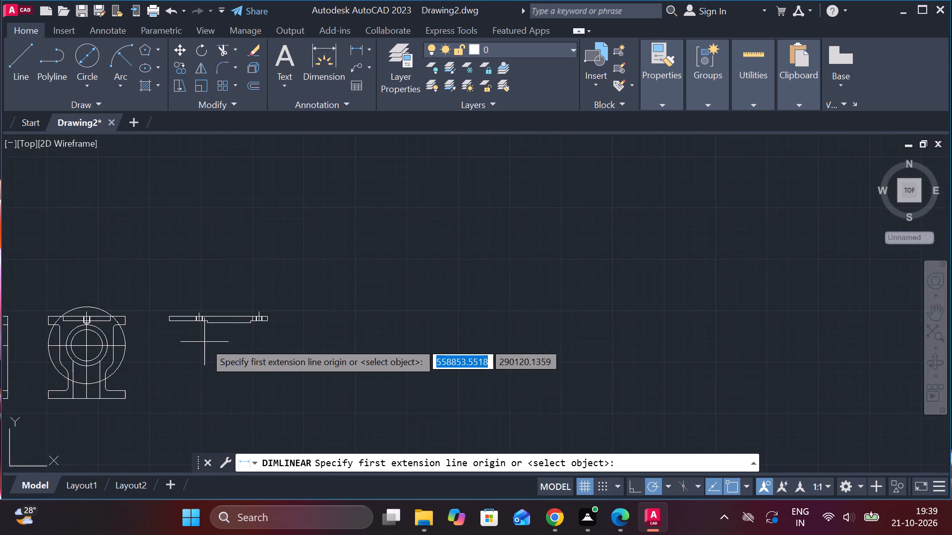
scroll(204, 342, "down", 2)
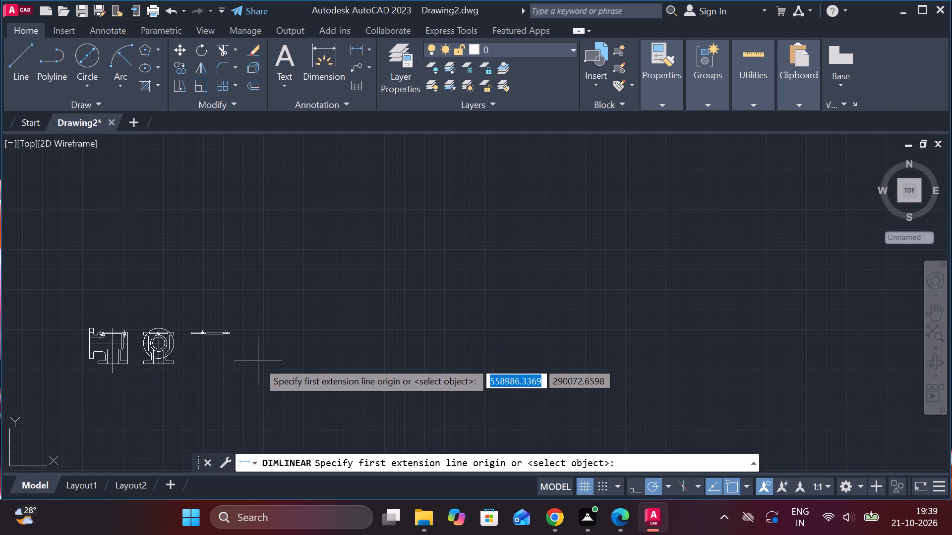
scroll(258, 361, "up", 1)
scroll(258, 361, "down", 1)
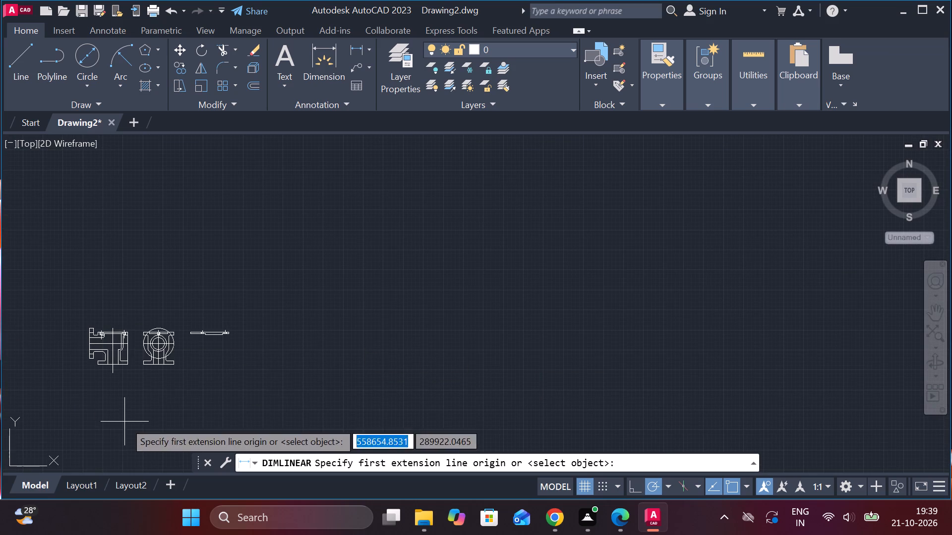
scroll(356, 335, "down", 2)
scroll(266, 364, "up", 4)
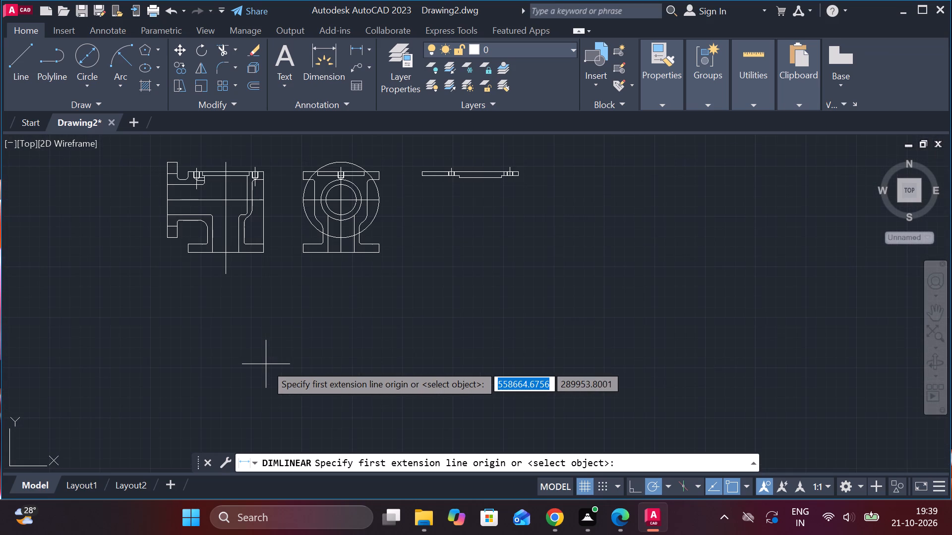
left_click(354, 52)
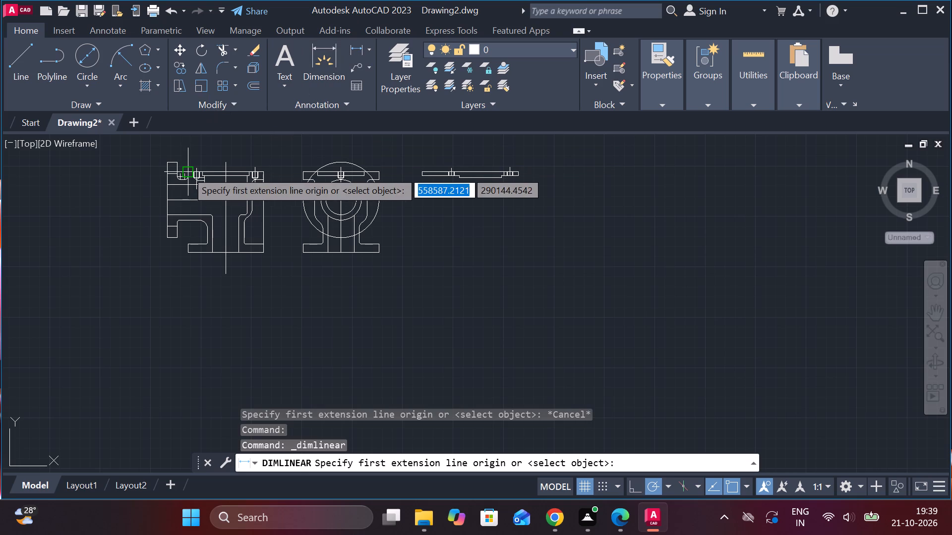
left_click(190, 168)
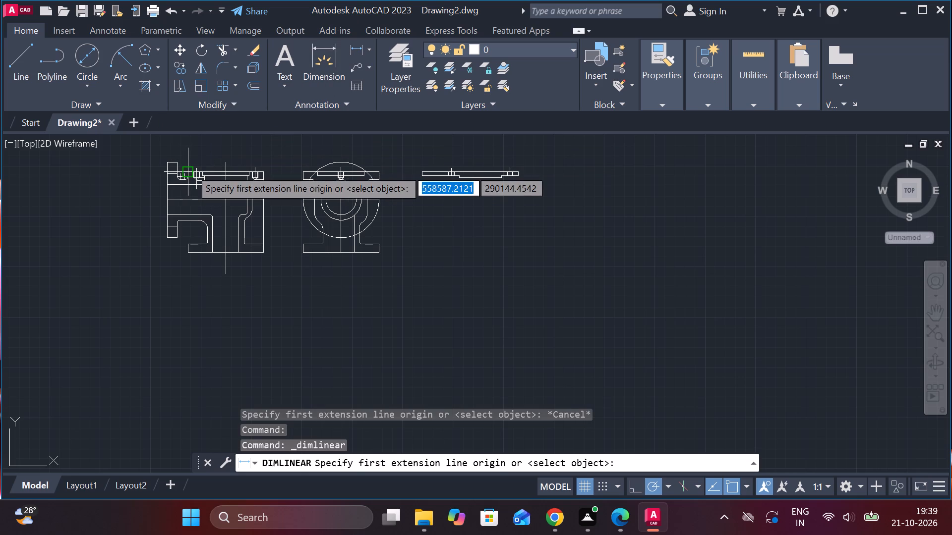
left_click(267, 172)
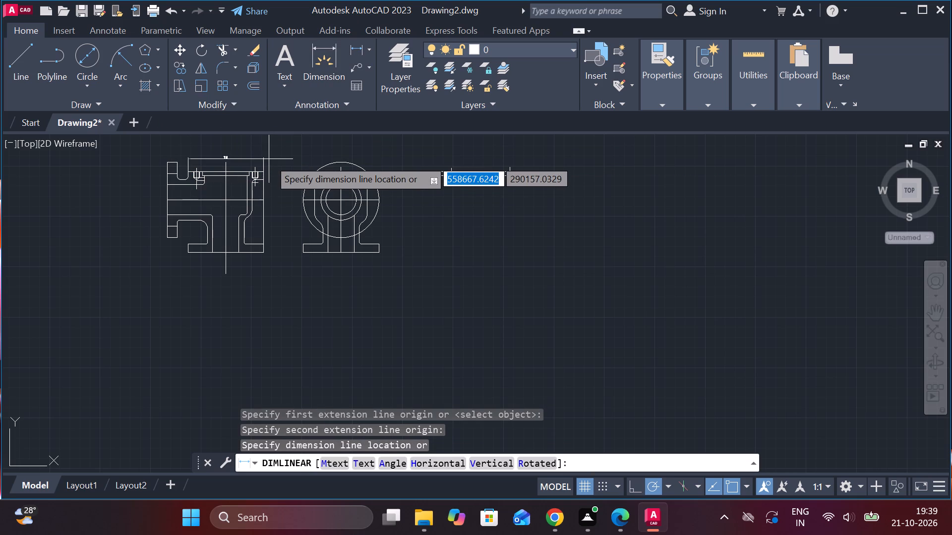
scroll(269, 159, "up", 2)
scroll(269, 159, "down", 2)
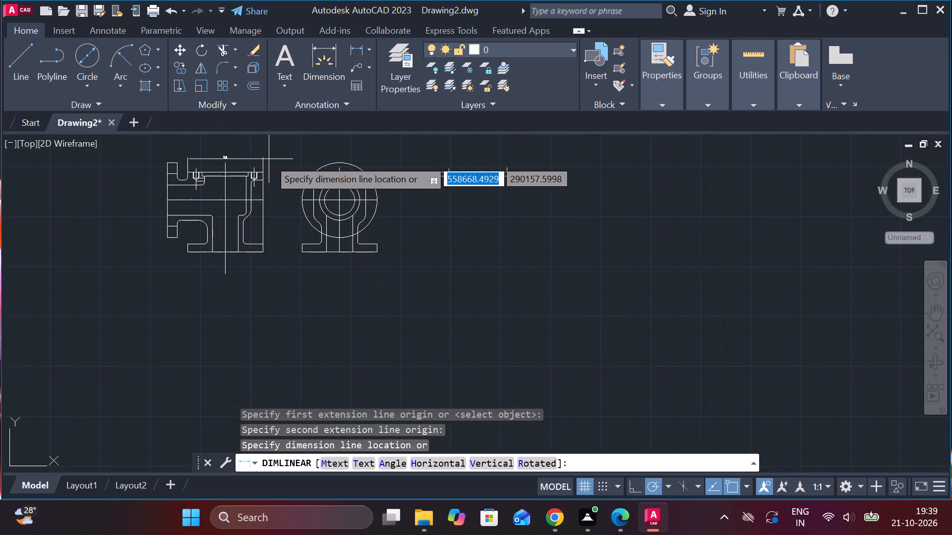
key("Escape")
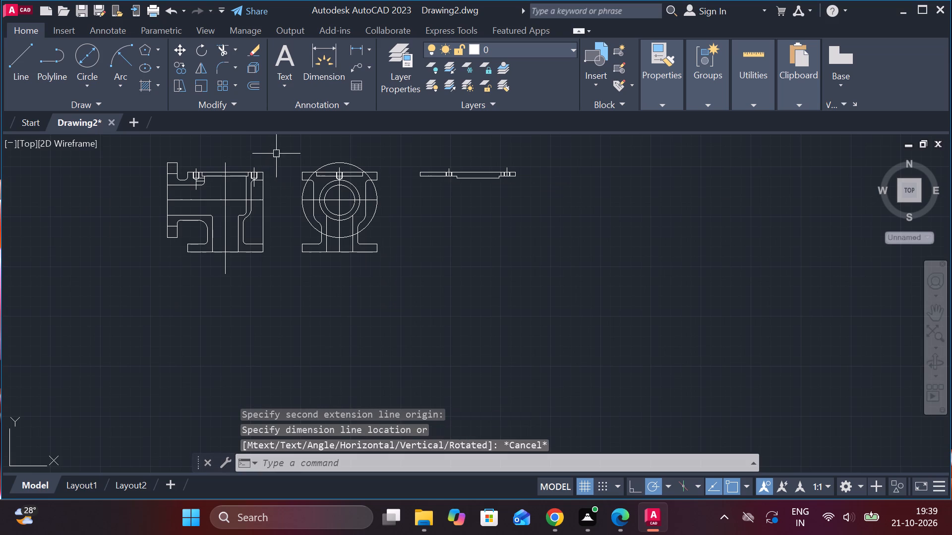
Copy the cover view's right edge 75 units horizontally to the left.
scroll(535, 173, "up", 3)
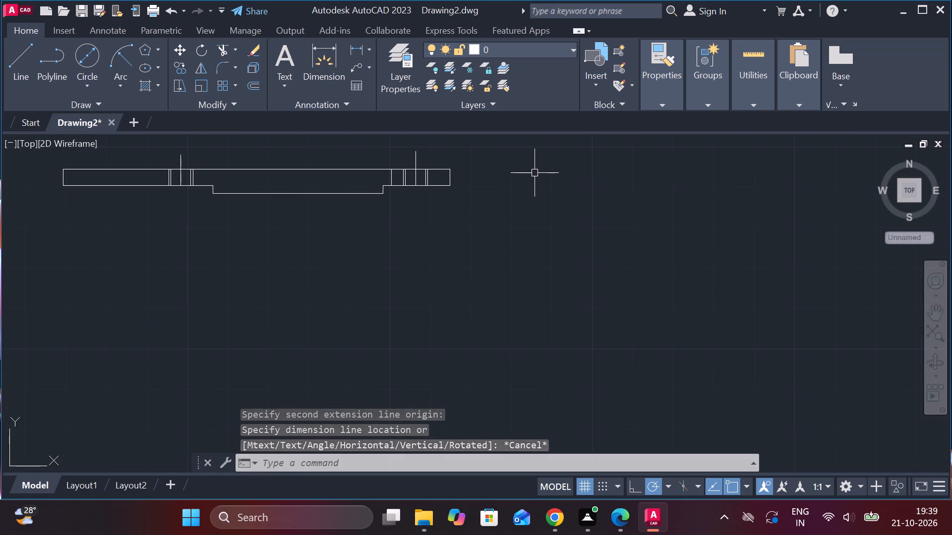
left_click(451, 180)
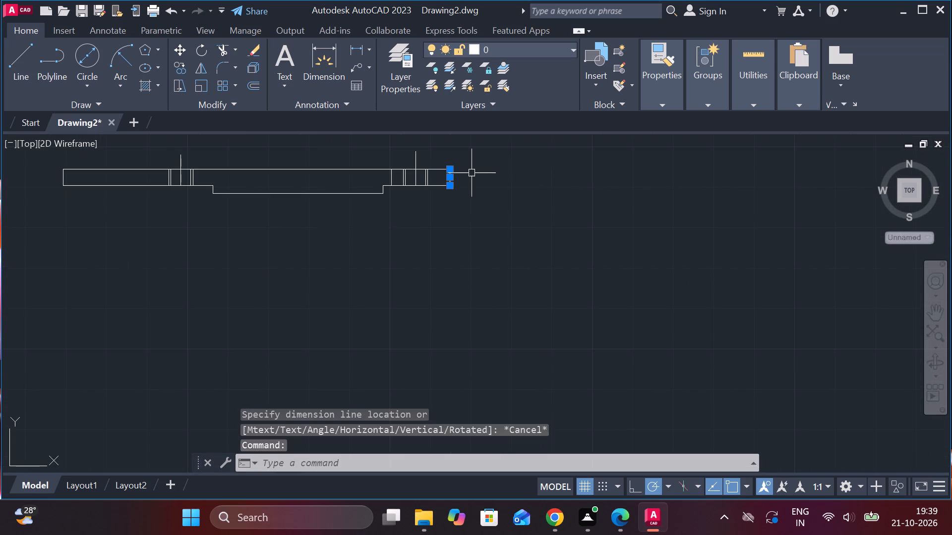
left_click(176, 66)
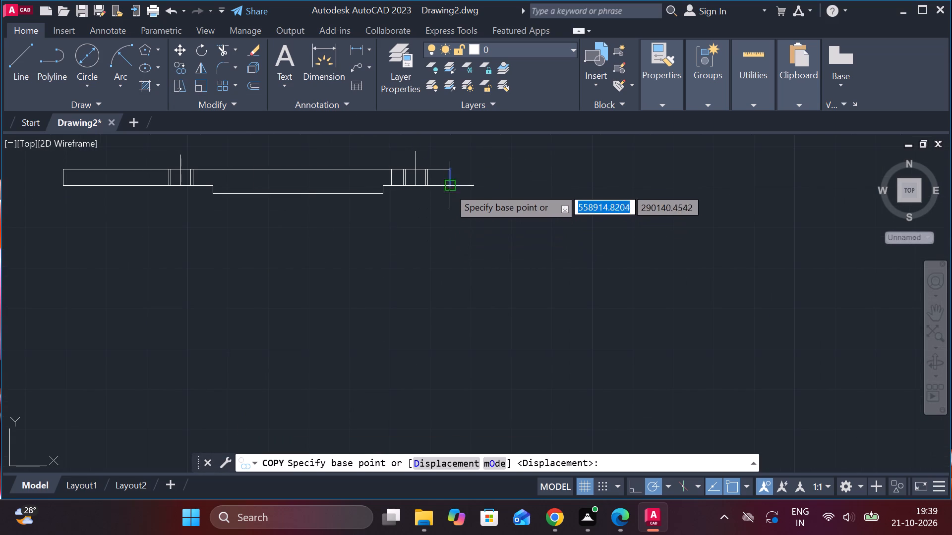
double_click(448, 173)
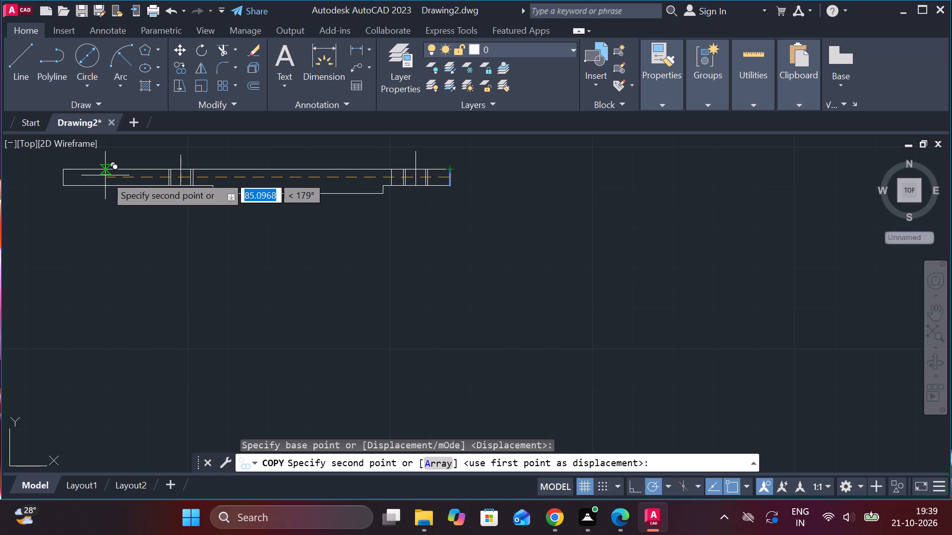
type("75")
key("Return")
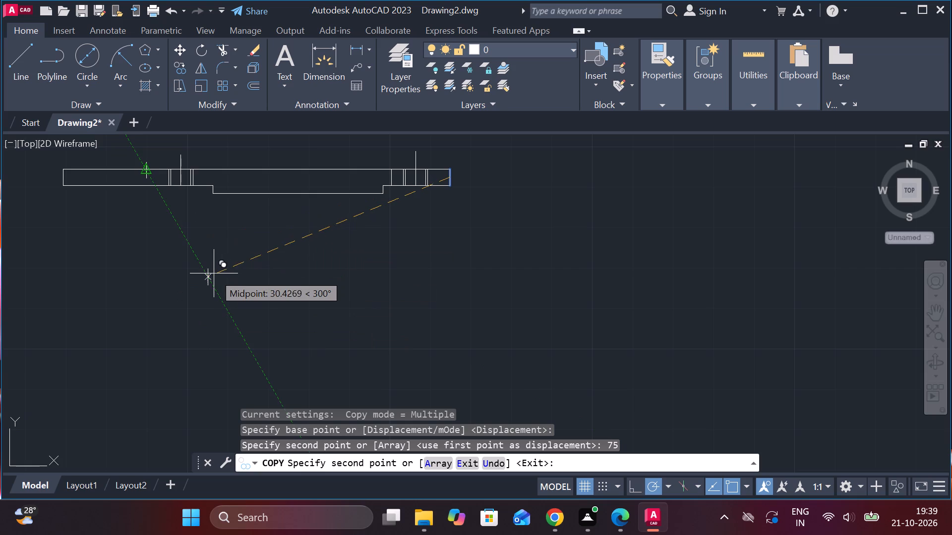
key("ctrl+z")
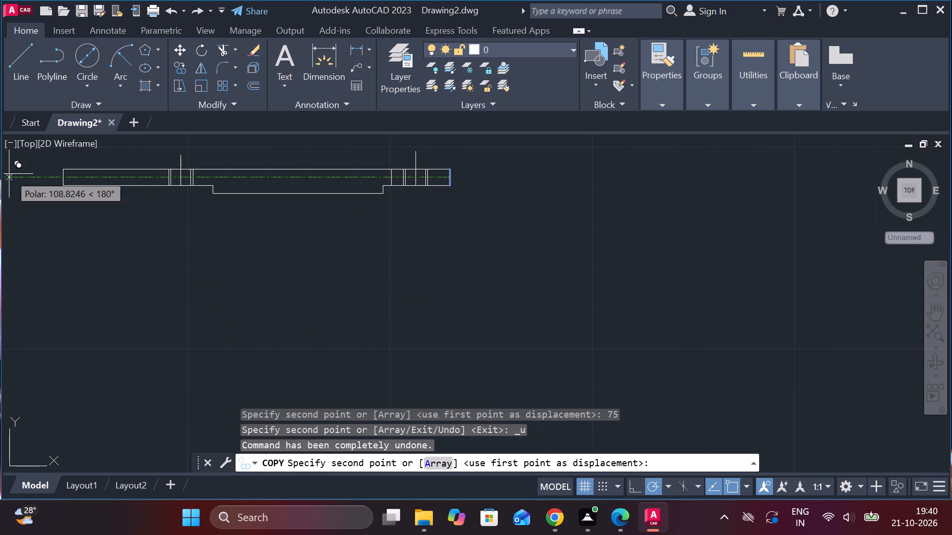
type("75")
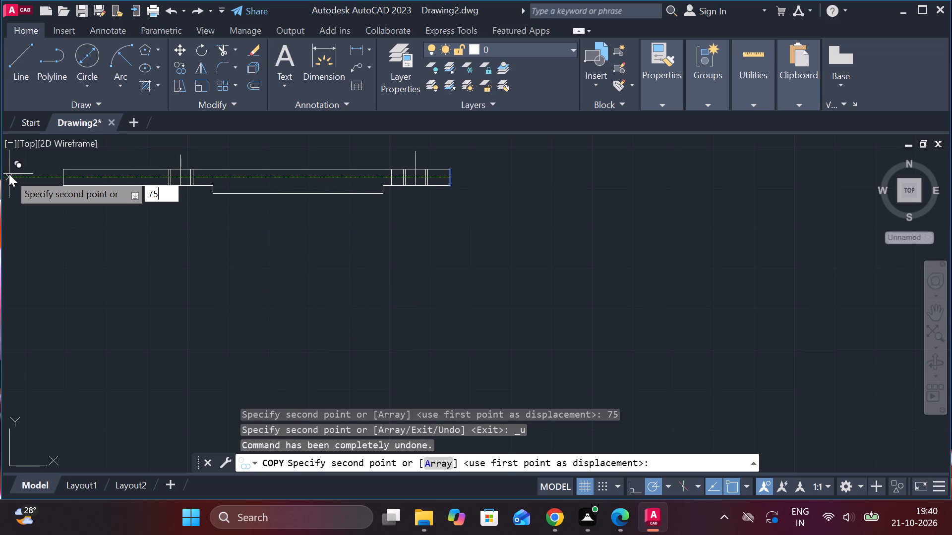
key("Return")
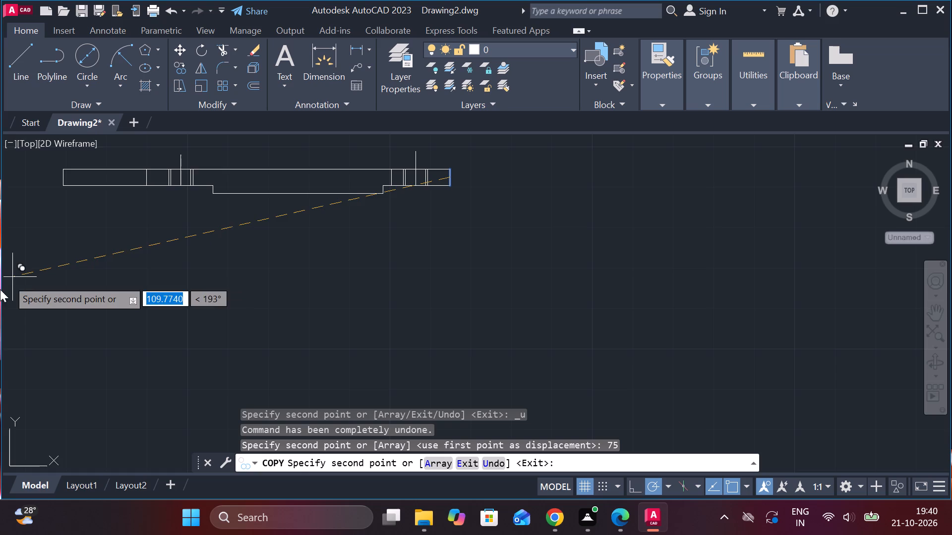
key("Escape")
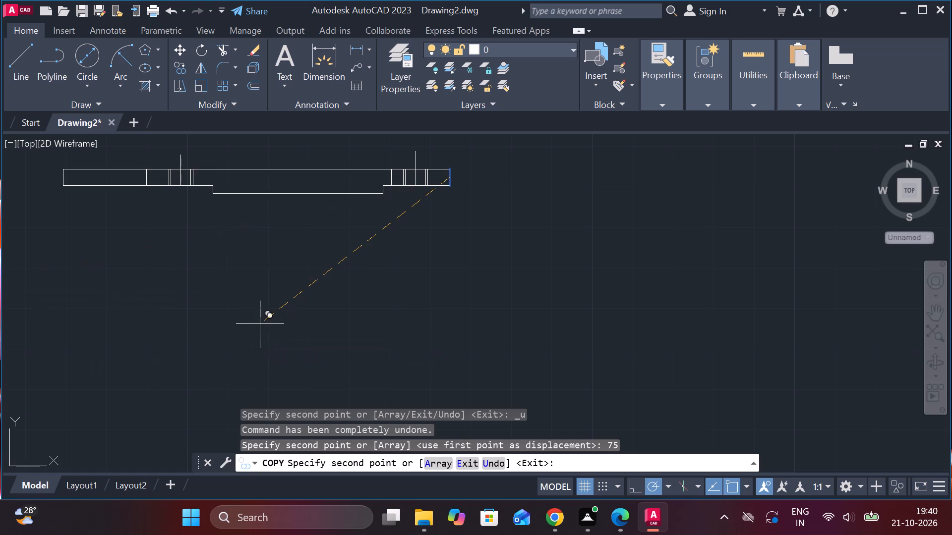
Trim away the part of the cover outline lying left of the copied vertical edge.
left_click(226, 50)
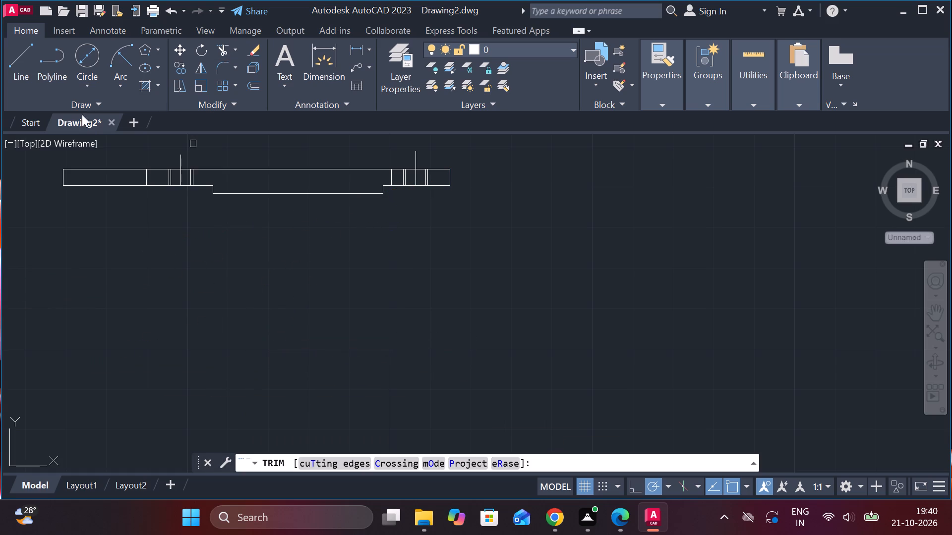
left_click_drag(67, 212, 76, 196)
left_click(76, 196)
left_click_drag(82, 185, 83, 184)
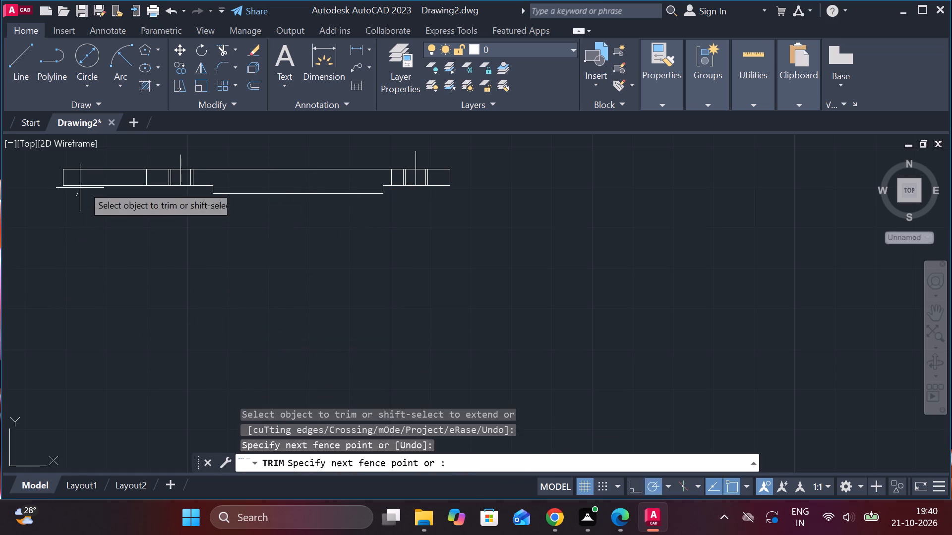
left_click_drag(83, 184, 84, 180)
left_click_drag(84, 175, 60, 183)
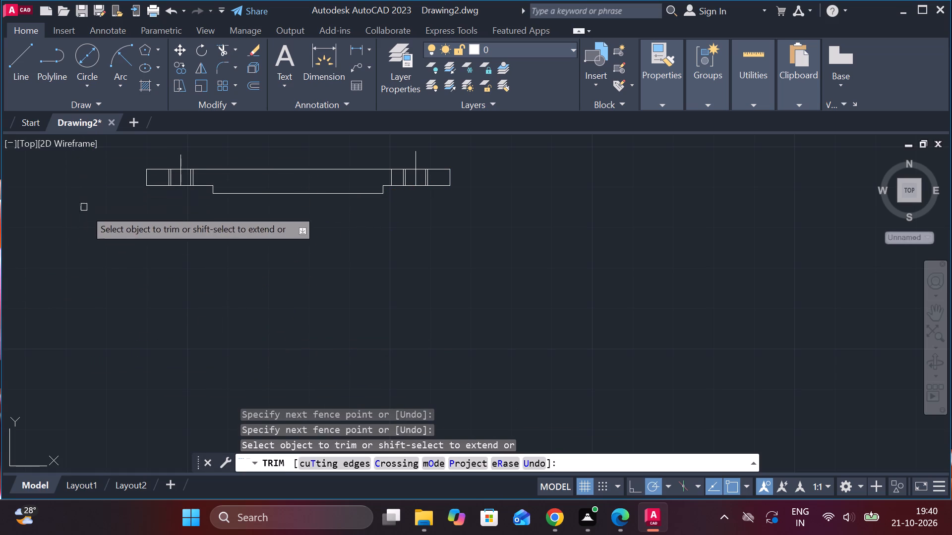
Draw a vertical centre line about 95 units long through the cover's midpoint, from above it down to the other views' base level.
scroll(290, 214, "down", 2)
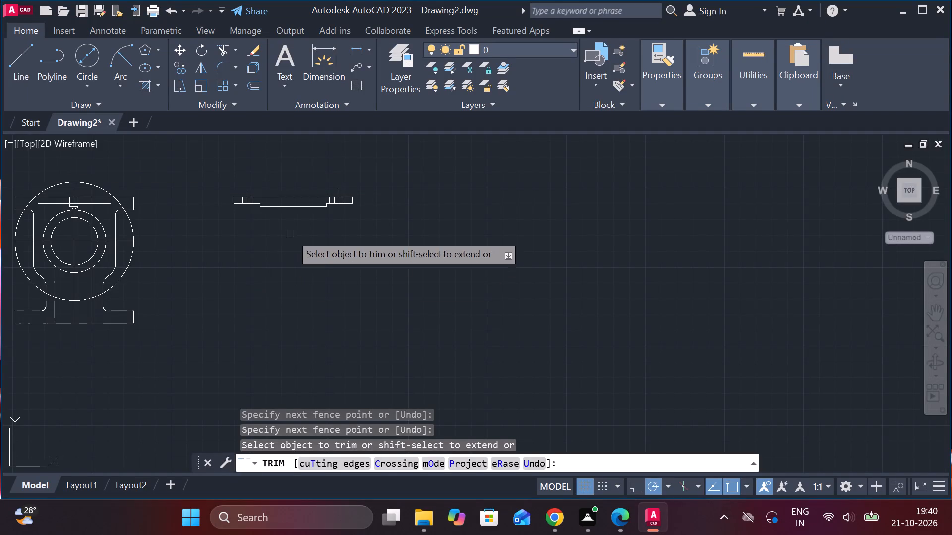
left_click(19, 65)
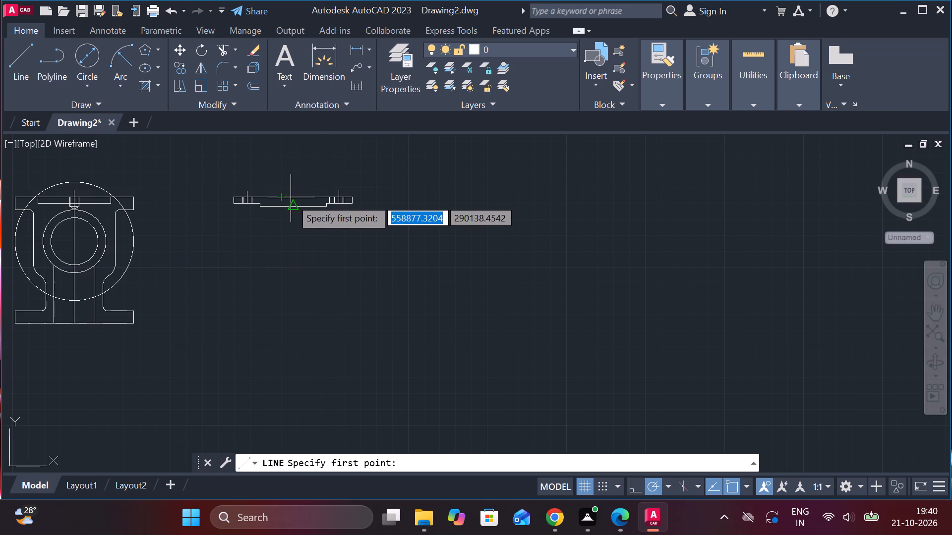
scroll(291, 198, "up", 4)
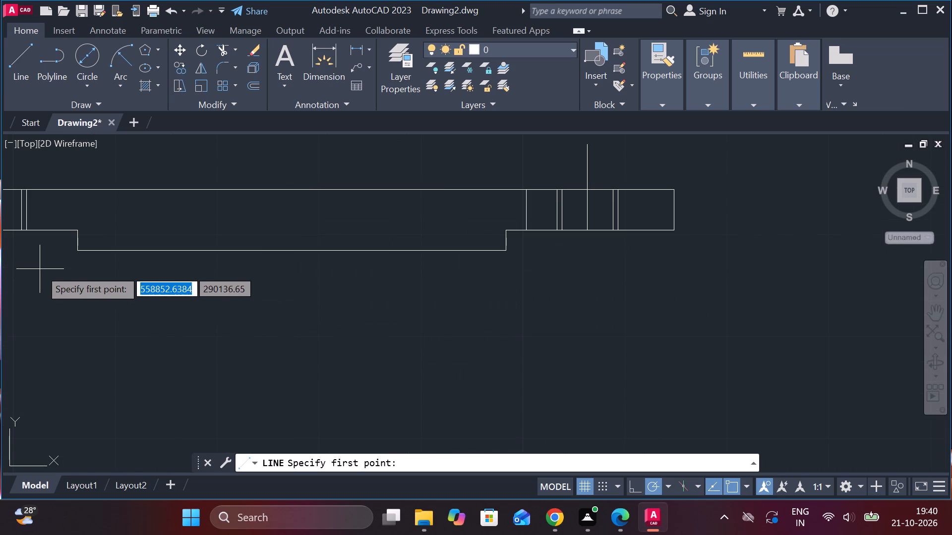
scroll(40, 269, "down", 4)
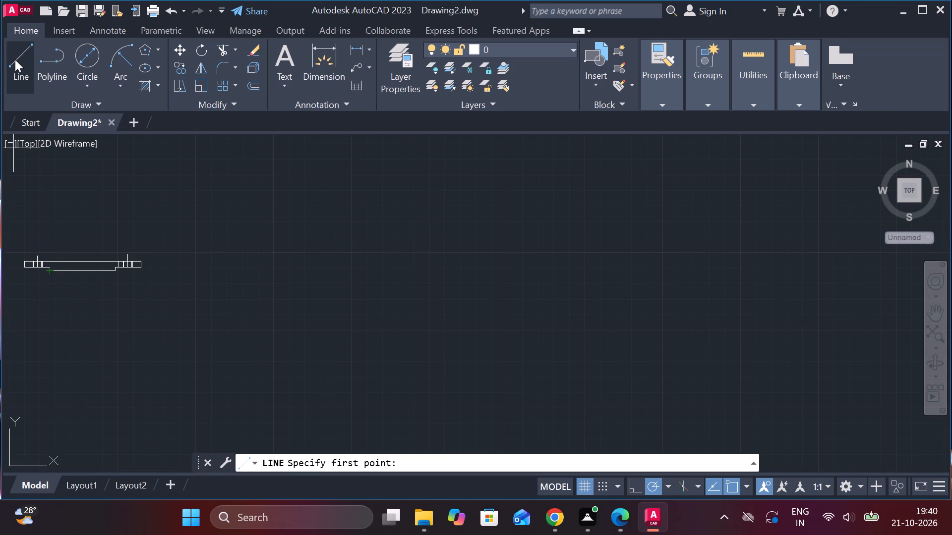
left_click(15, 59)
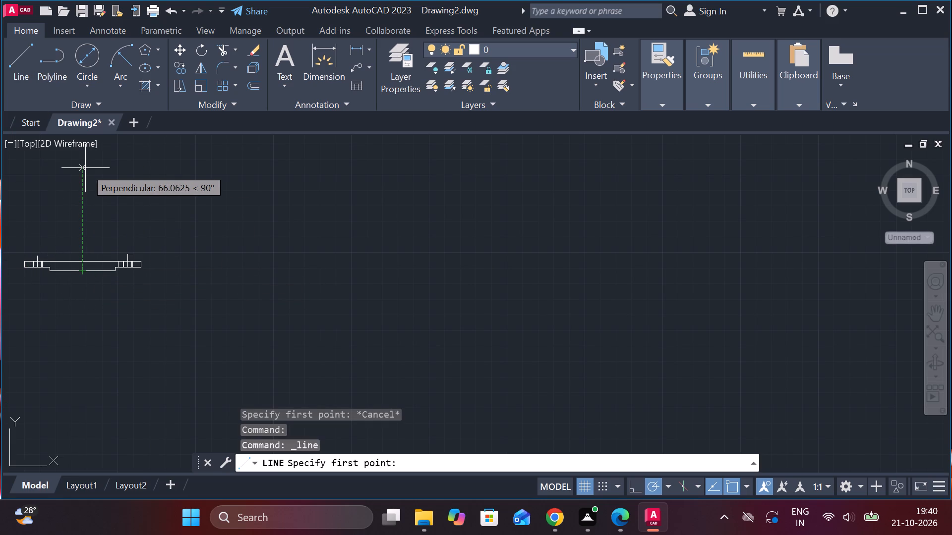
left_click(83, 239)
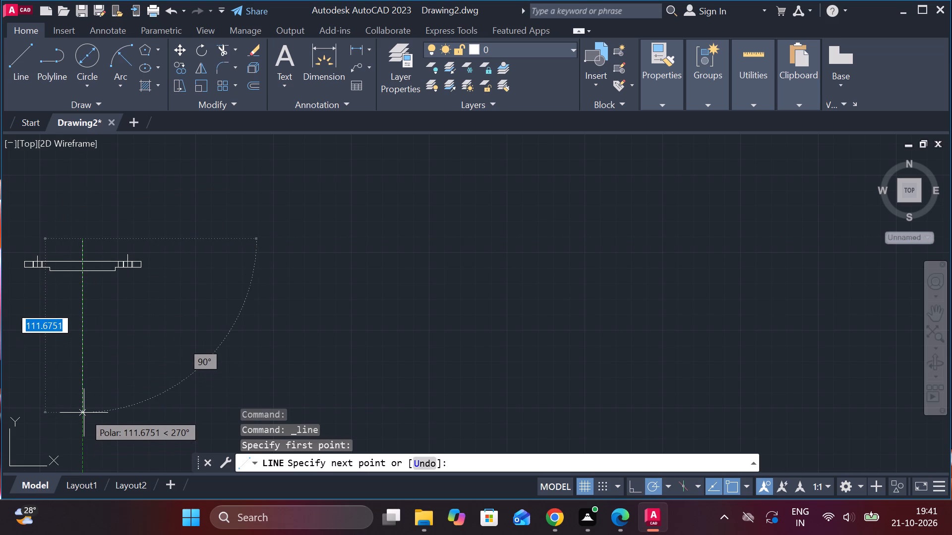
scroll(84, 413, "down", 3)
scroll(185, 391, "down", 3)
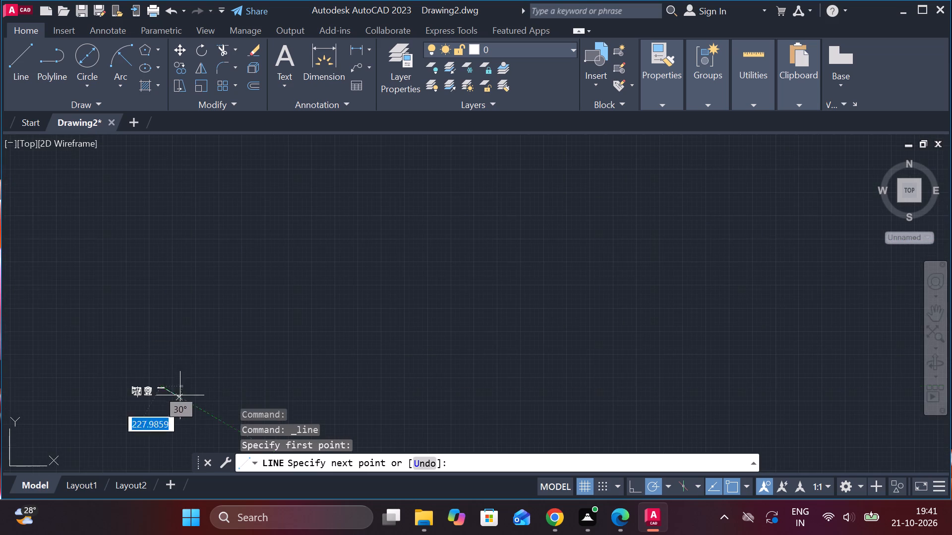
scroll(138, 414, "up", 5)
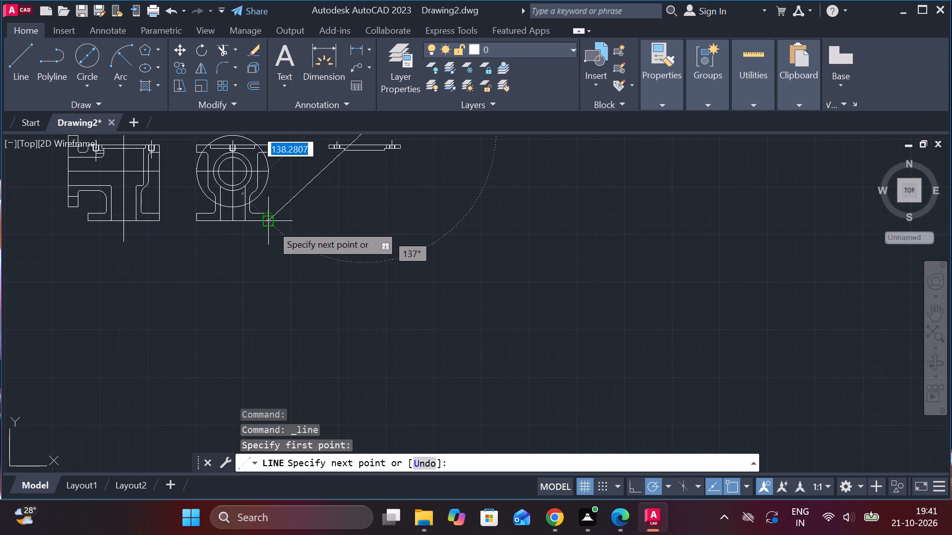
left_click(365, 224)
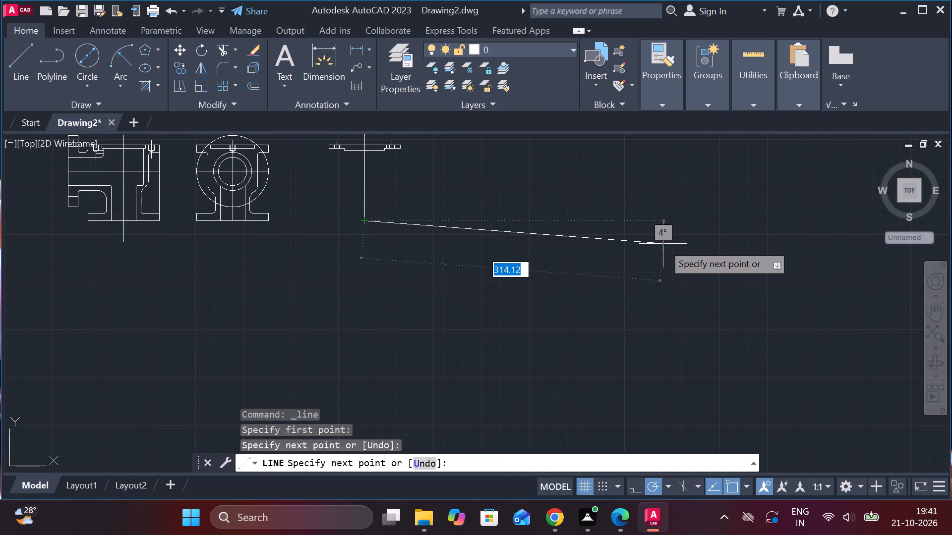
key("Escape")
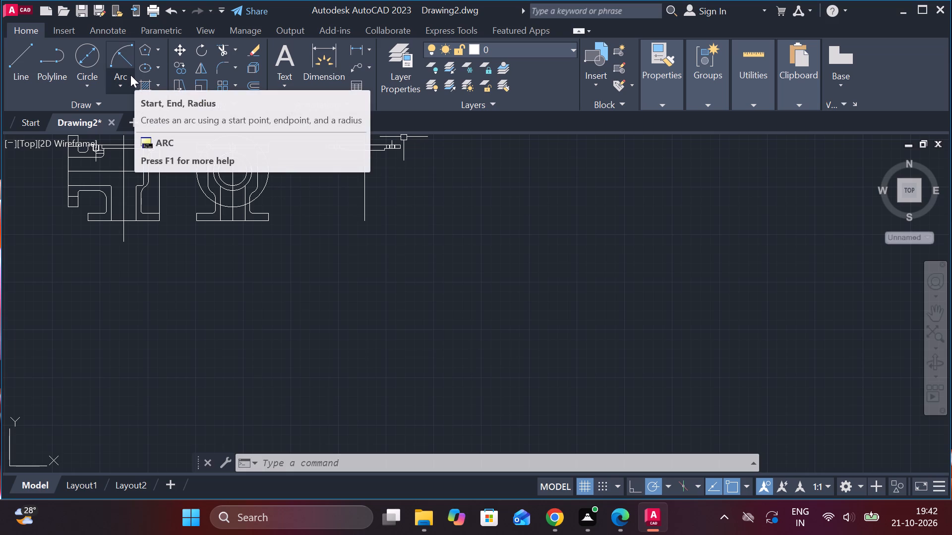
Draw a 75-diameter circle centred on the vertical centre line below the cover view.
left_click(89, 59)
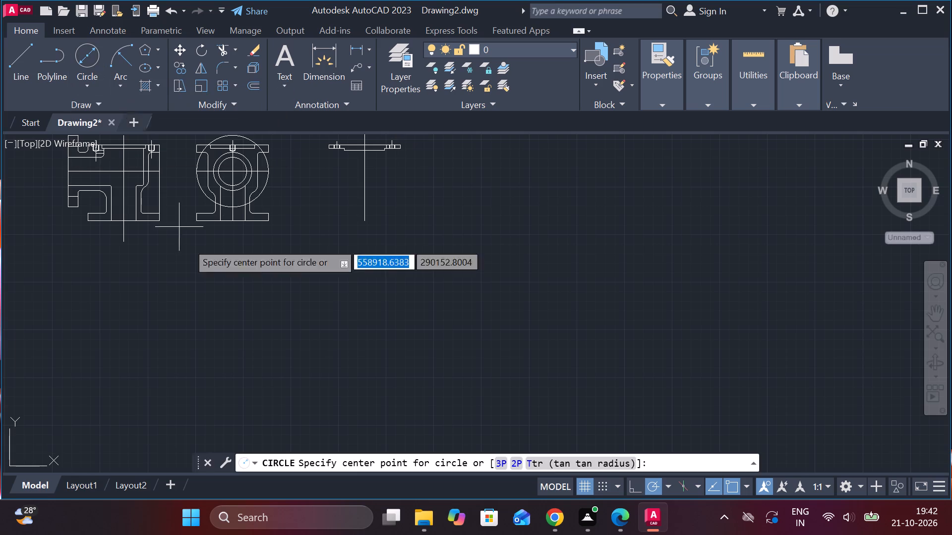
left_click(364, 204)
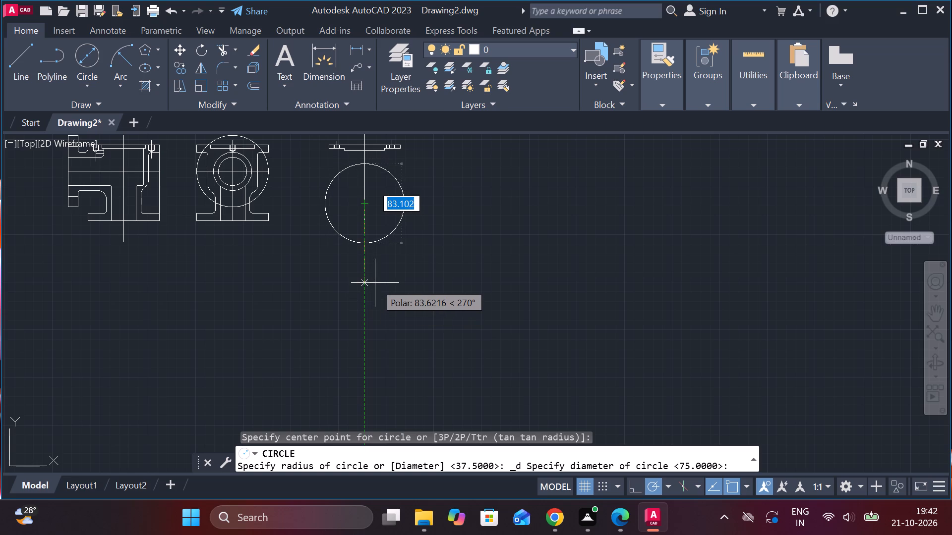
type("75")
key("Return")
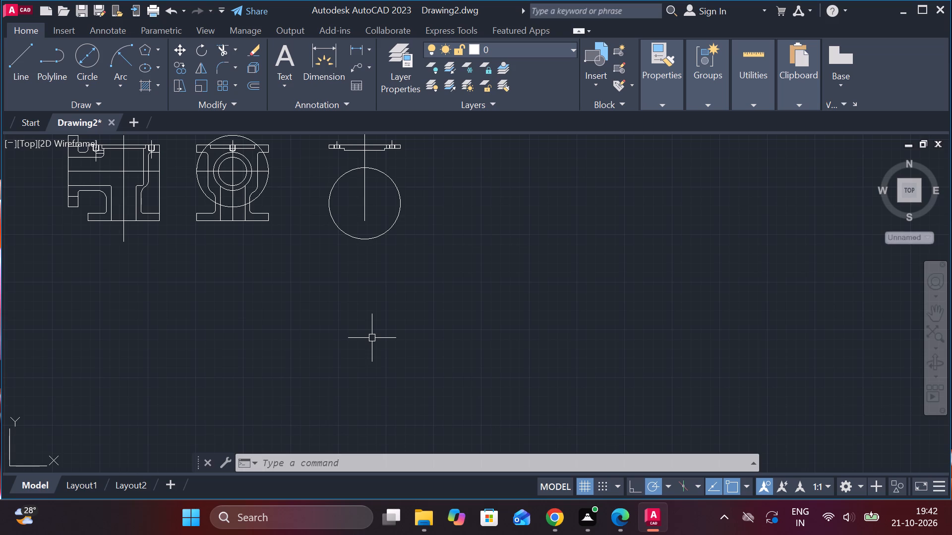
Measure the spacing between the two hole centre lines on the first view's upper flange with a linear dimension, without placing it.
scroll(54, 160, "up", 2)
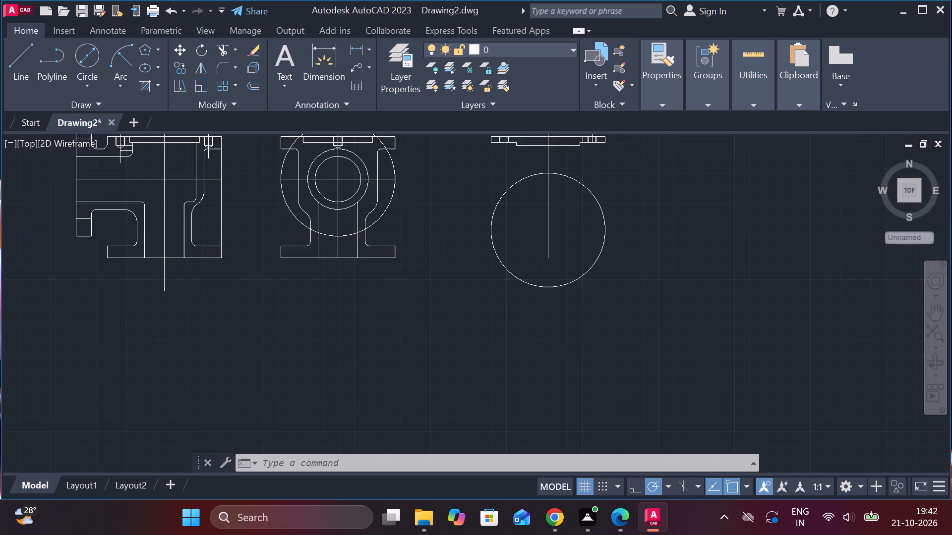
scroll(256, 207, "down", 2)
scroll(260, 160, "up", 2)
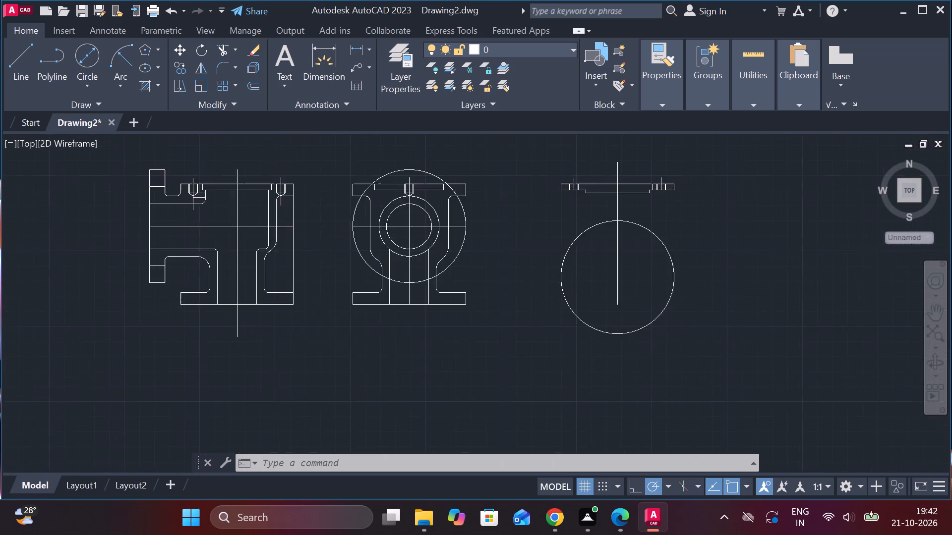
scroll(260, 160, "up", 1)
left_click(357, 48)
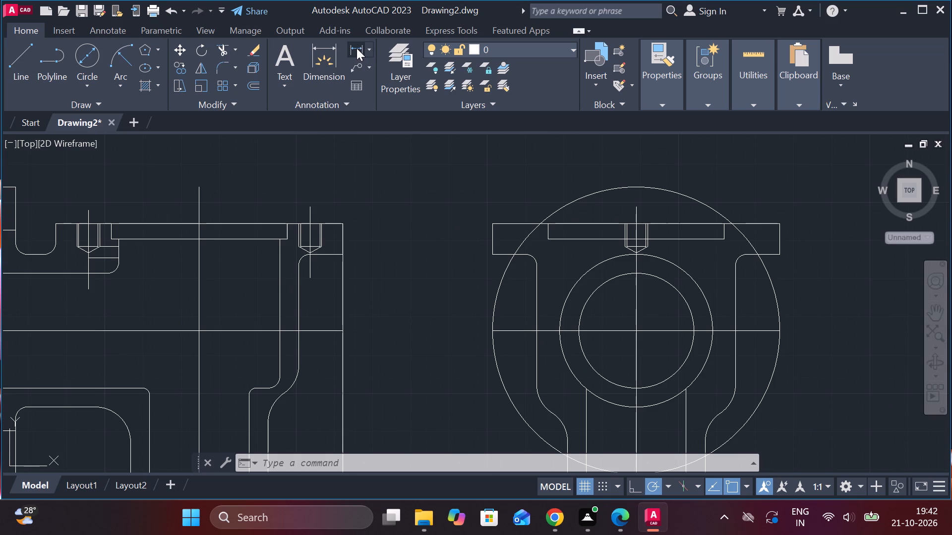
left_click(84, 223)
left_click(311, 224)
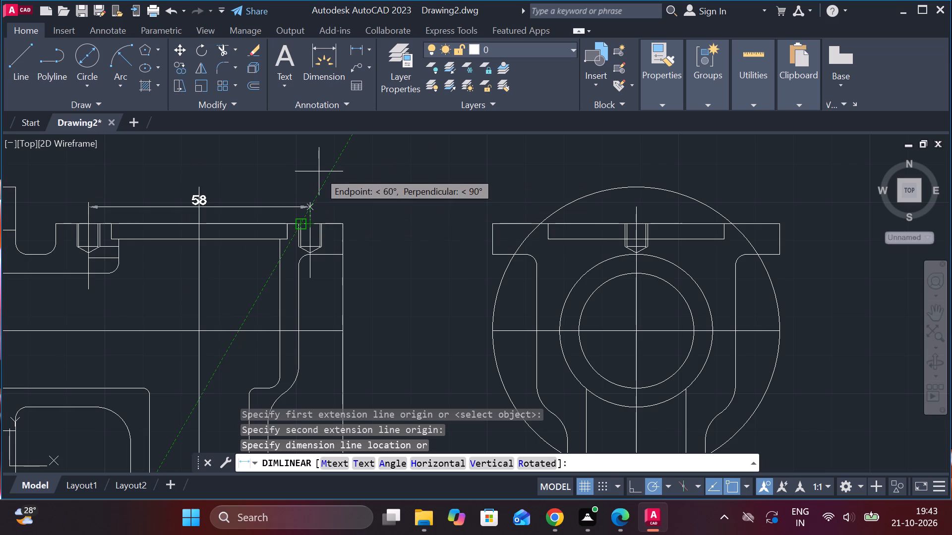
key("Escape")
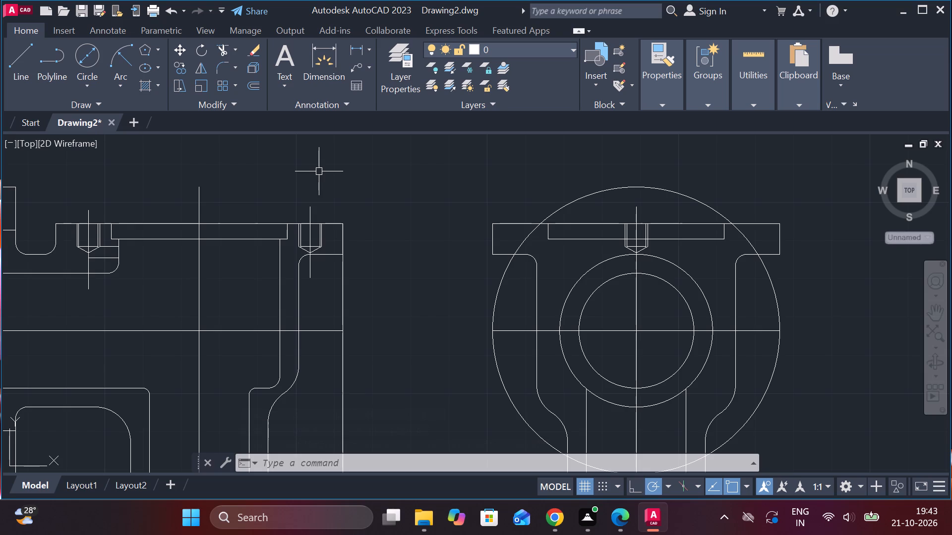
Measure the spacing between the two hole centre lines on the first view's upper flange again with a linear dimension, without placing it.
scroll(196, 344, "down", 2)
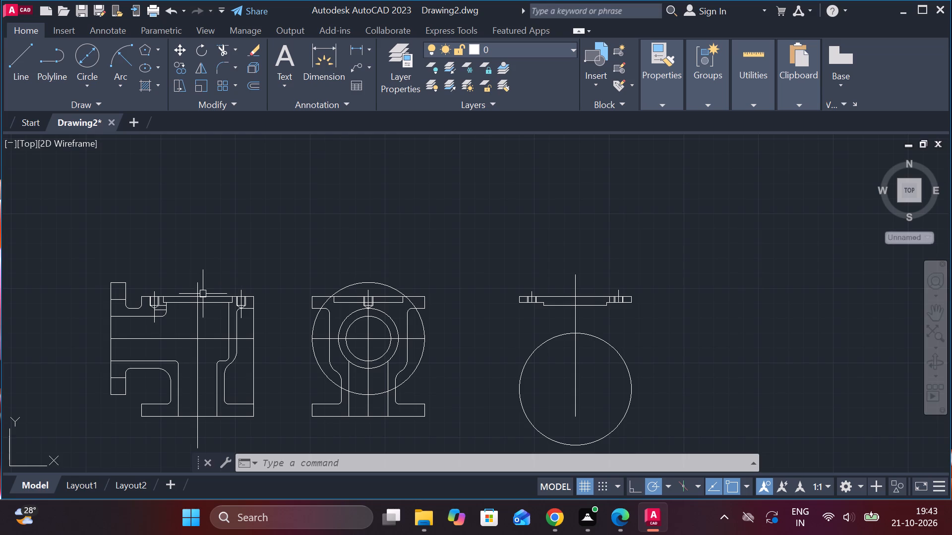
left_click(351, 48)
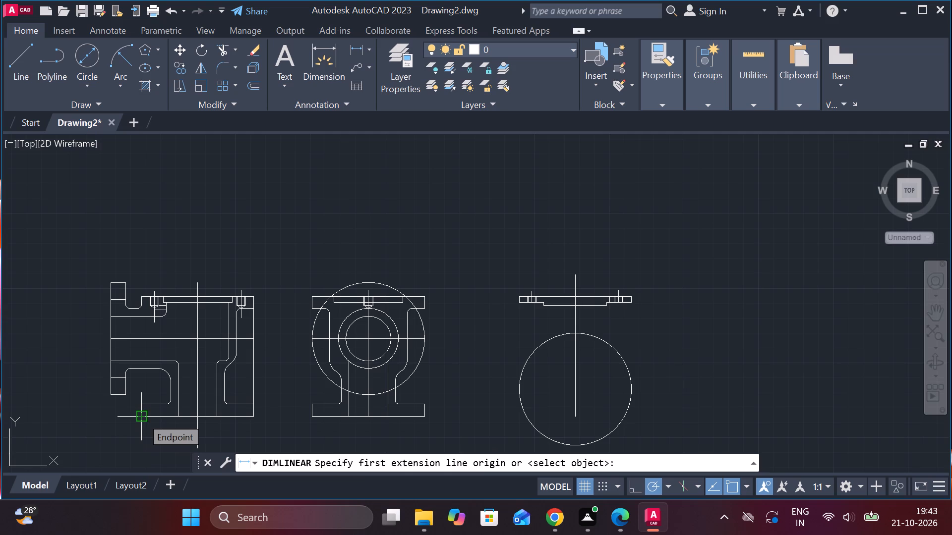
scroll(164, 314, "up", 4)
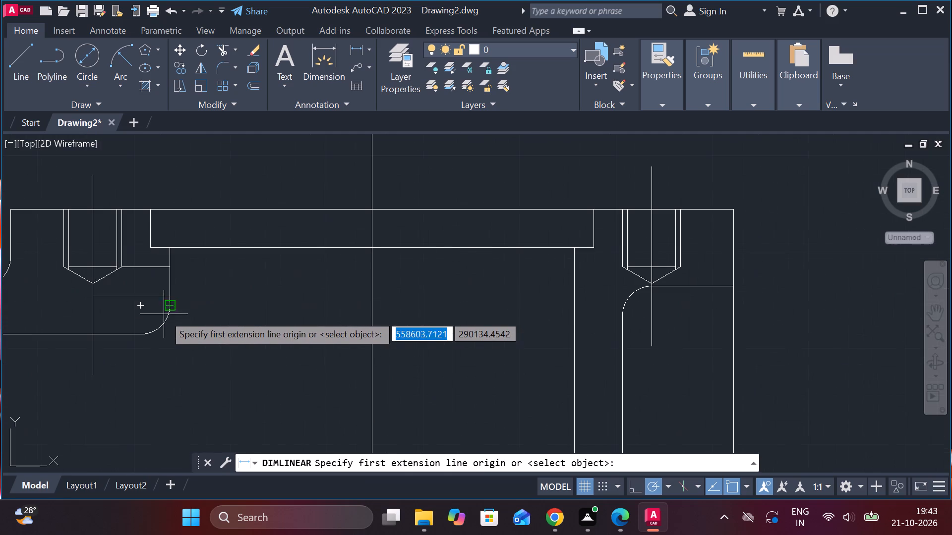
left_click(88, 210)
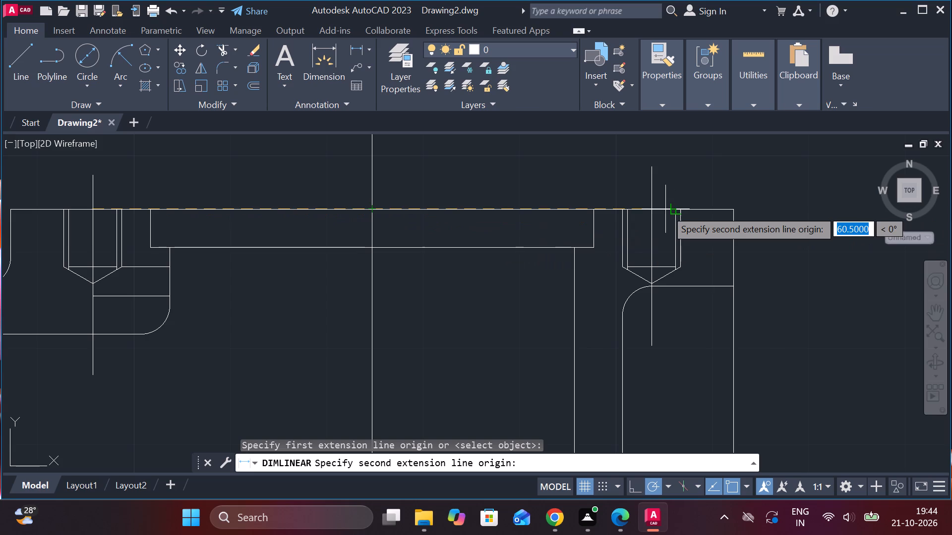
left_click(651, 210)
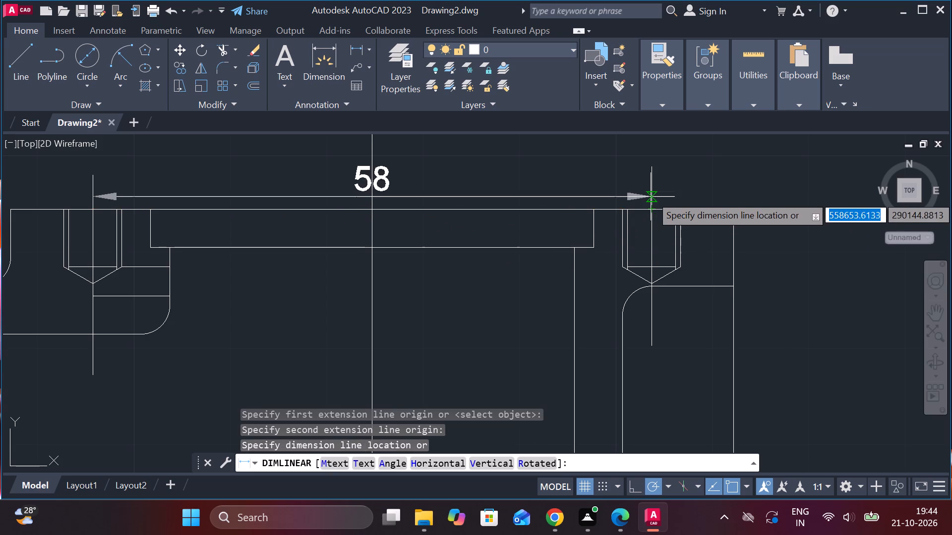
key("Escape")
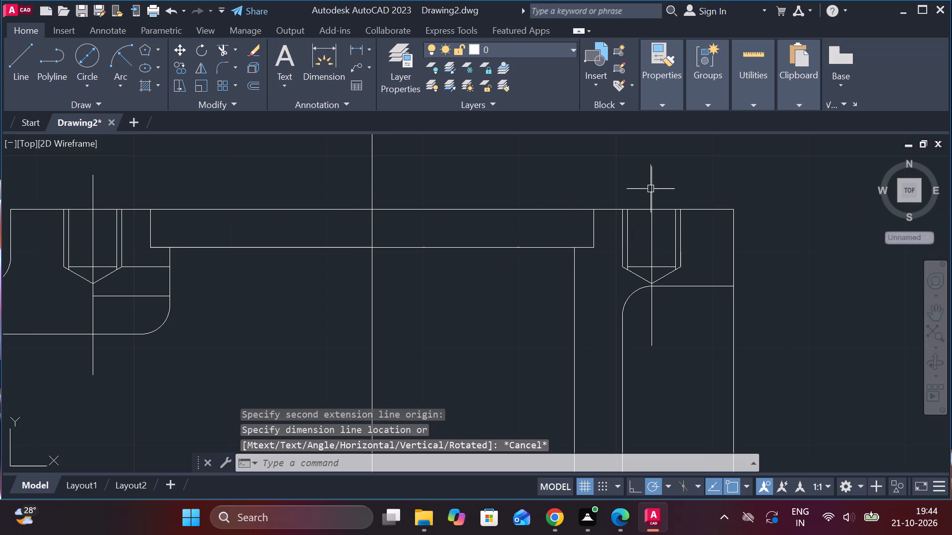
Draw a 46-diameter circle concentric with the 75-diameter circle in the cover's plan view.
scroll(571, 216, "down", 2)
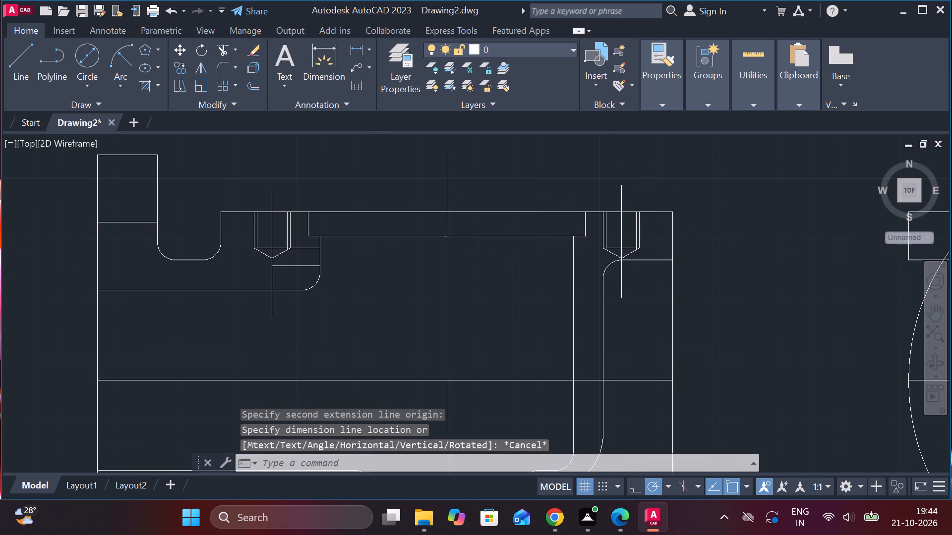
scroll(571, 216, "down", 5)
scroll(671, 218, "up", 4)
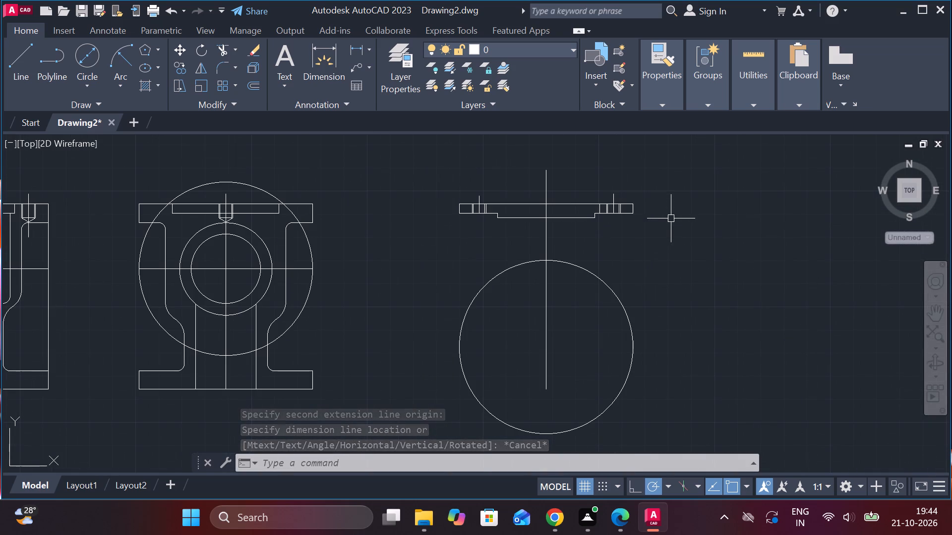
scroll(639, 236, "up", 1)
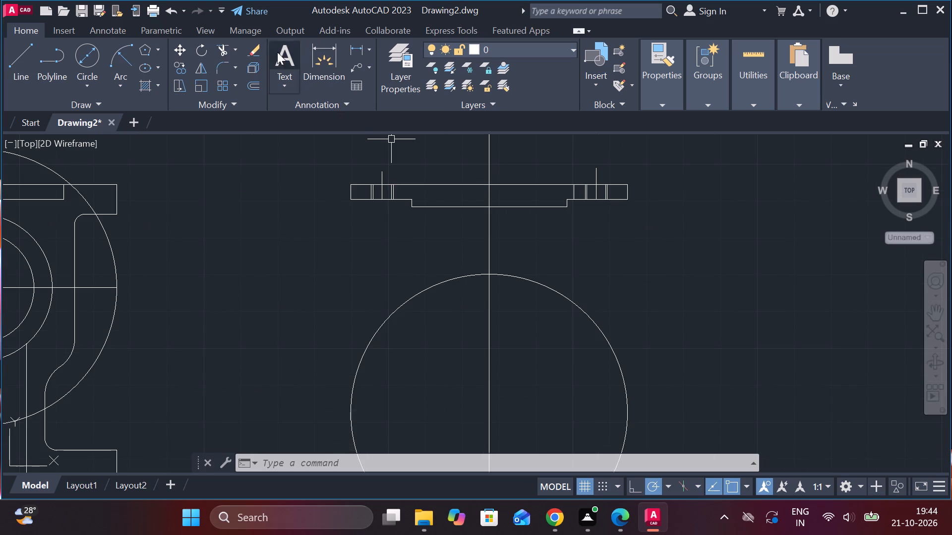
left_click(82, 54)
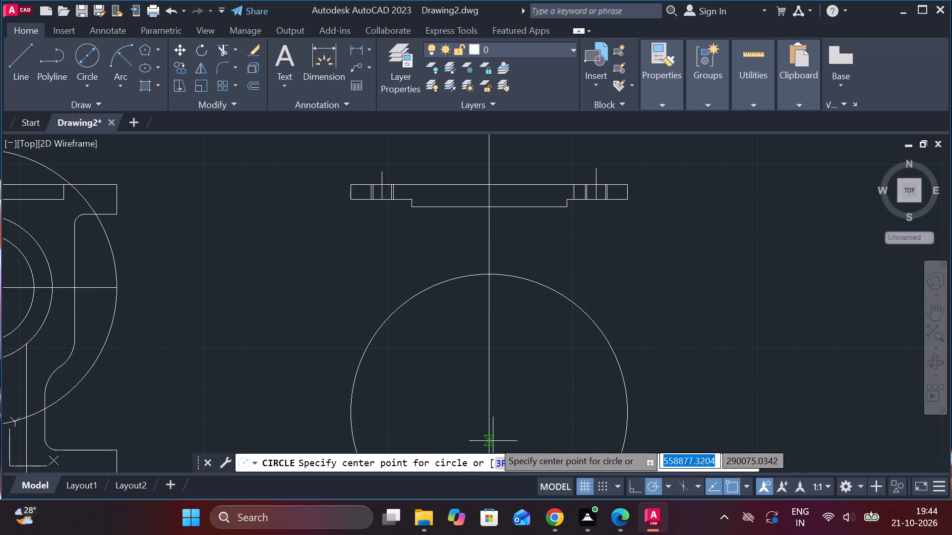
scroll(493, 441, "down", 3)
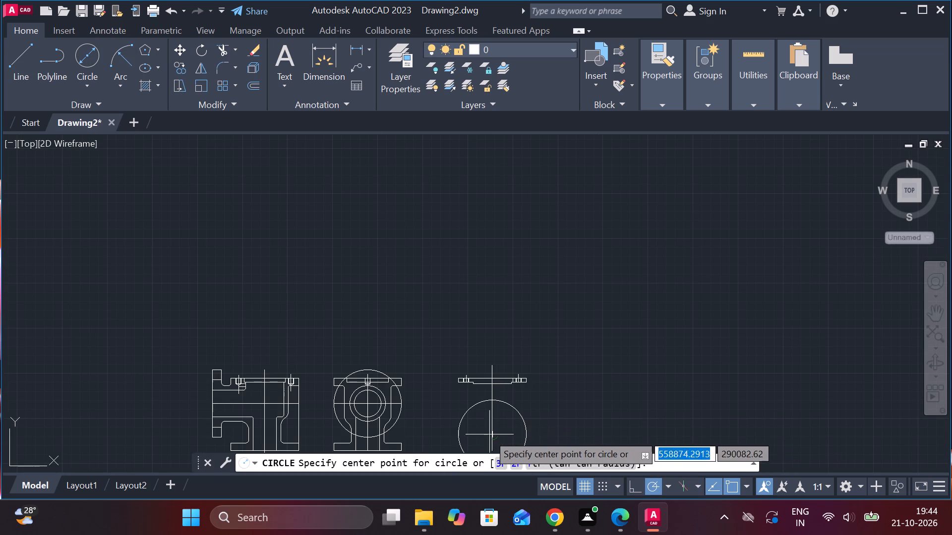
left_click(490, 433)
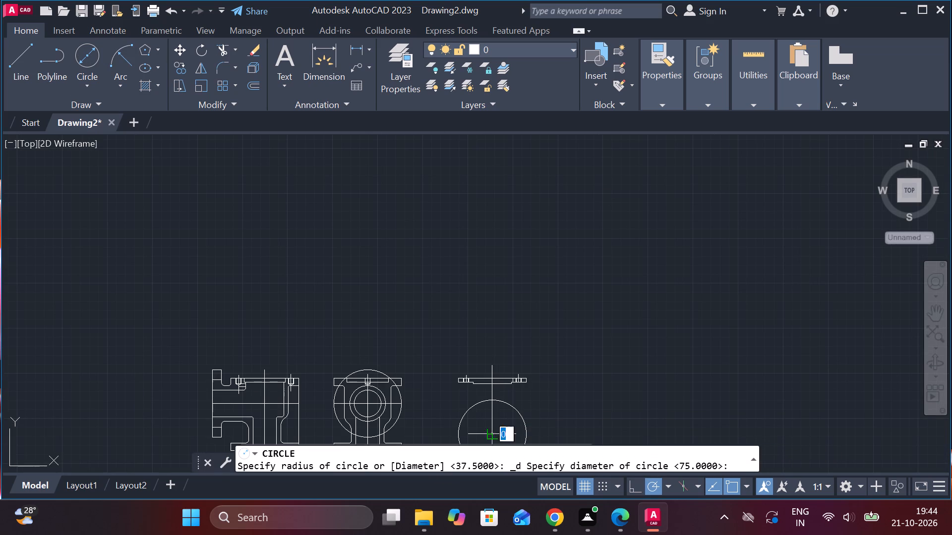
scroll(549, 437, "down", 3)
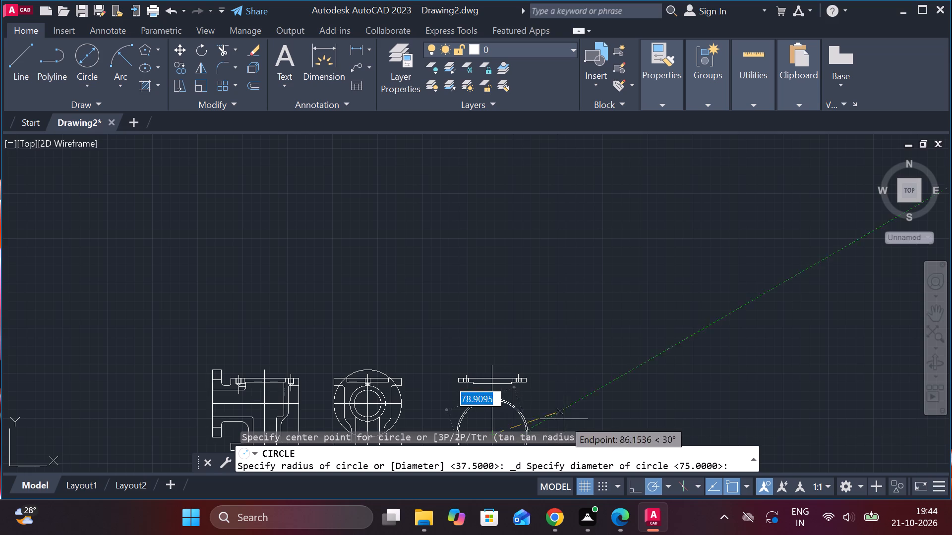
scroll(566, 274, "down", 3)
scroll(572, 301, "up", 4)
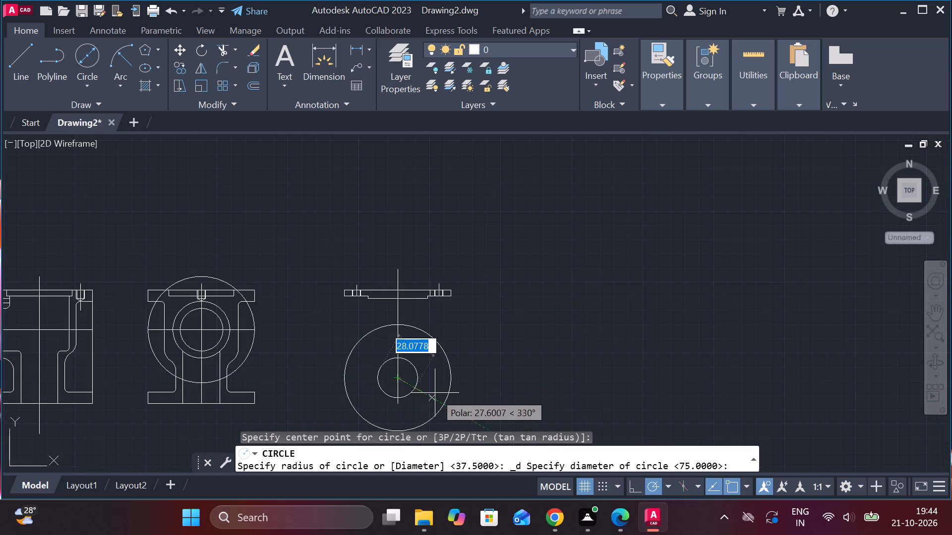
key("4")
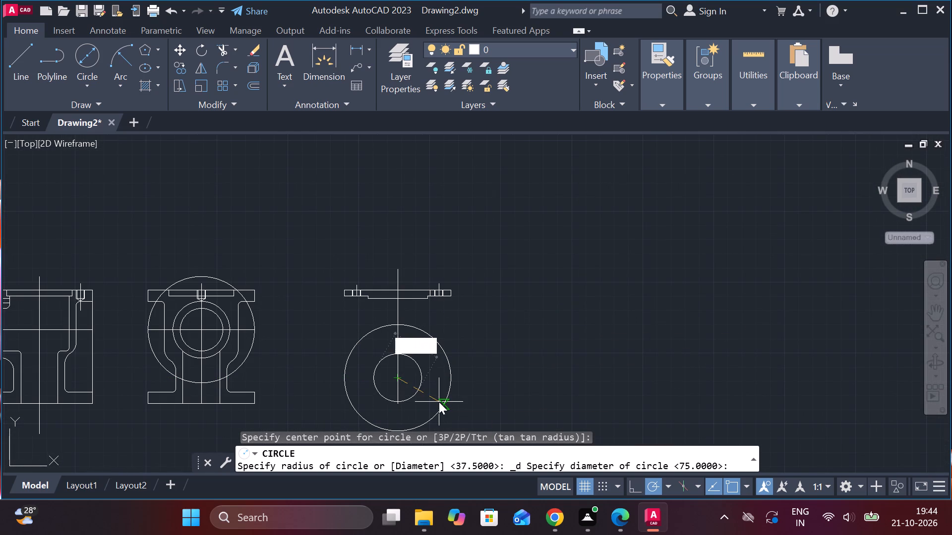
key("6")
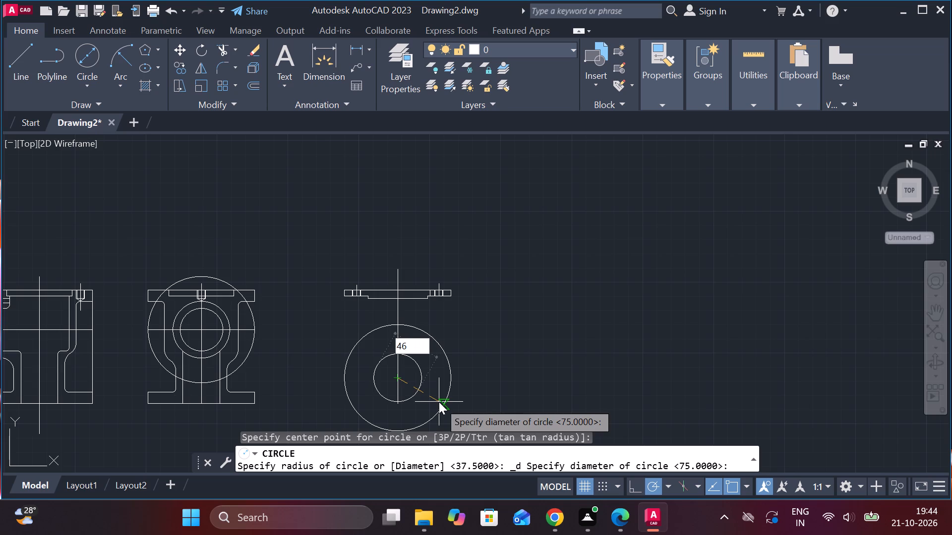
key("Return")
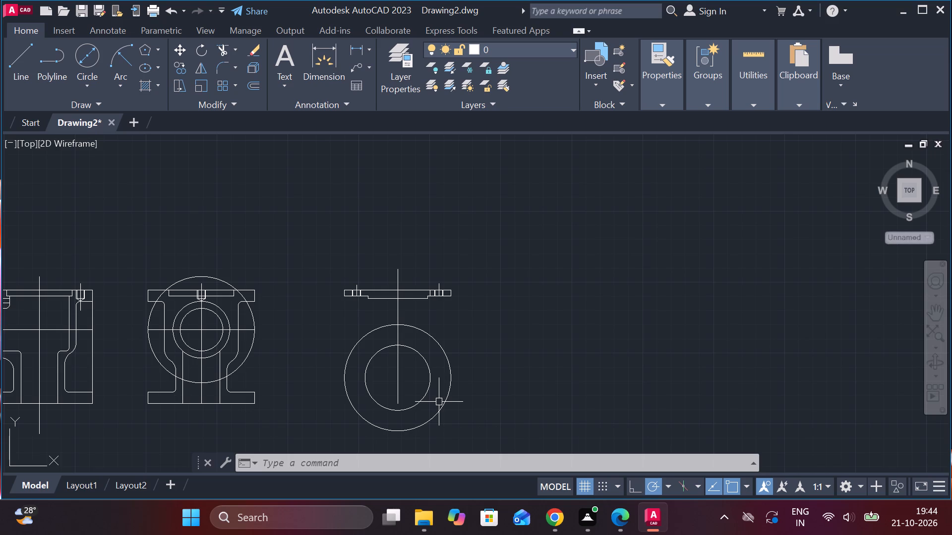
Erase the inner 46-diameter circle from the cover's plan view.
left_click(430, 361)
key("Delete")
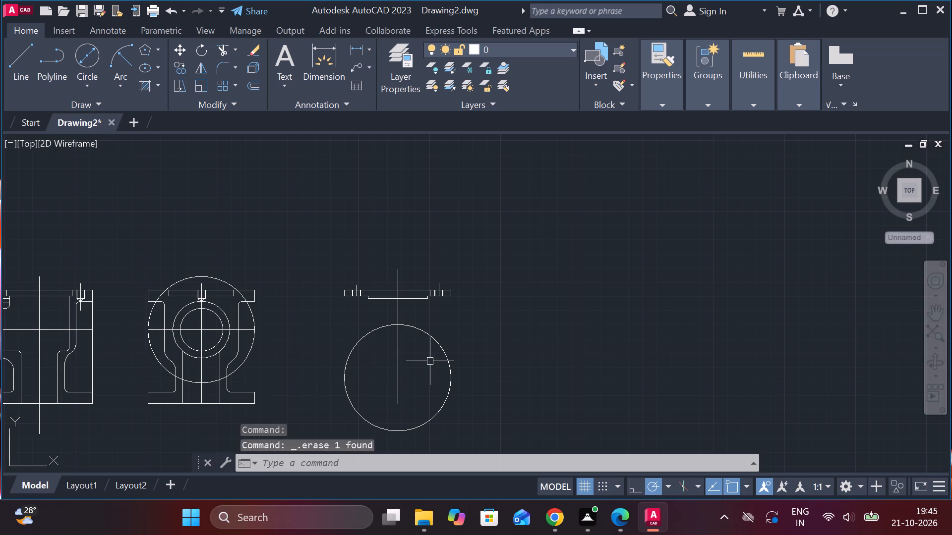
Draw a 46-diameter circle from the centre of the 75-diameter circle in the cover's plan view.
left_click(87, 51)
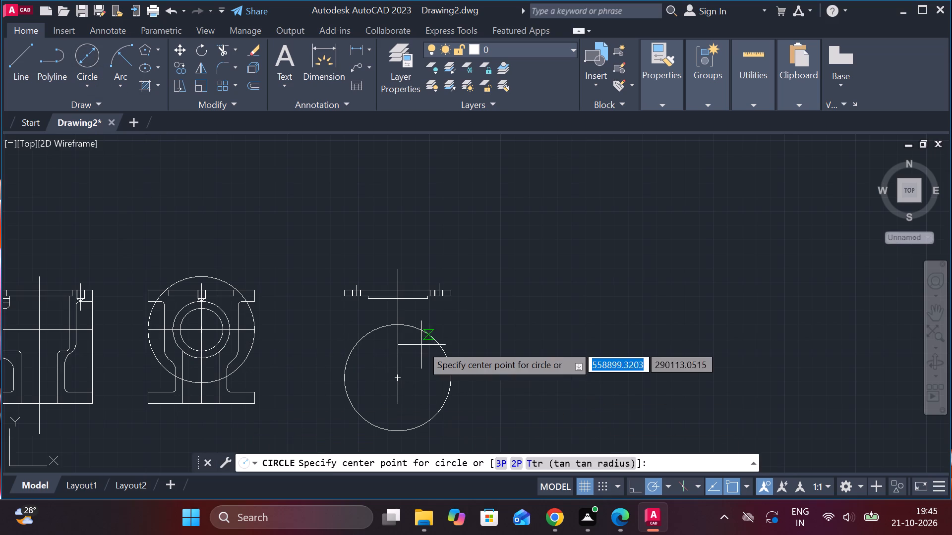
left_click(401, 376)
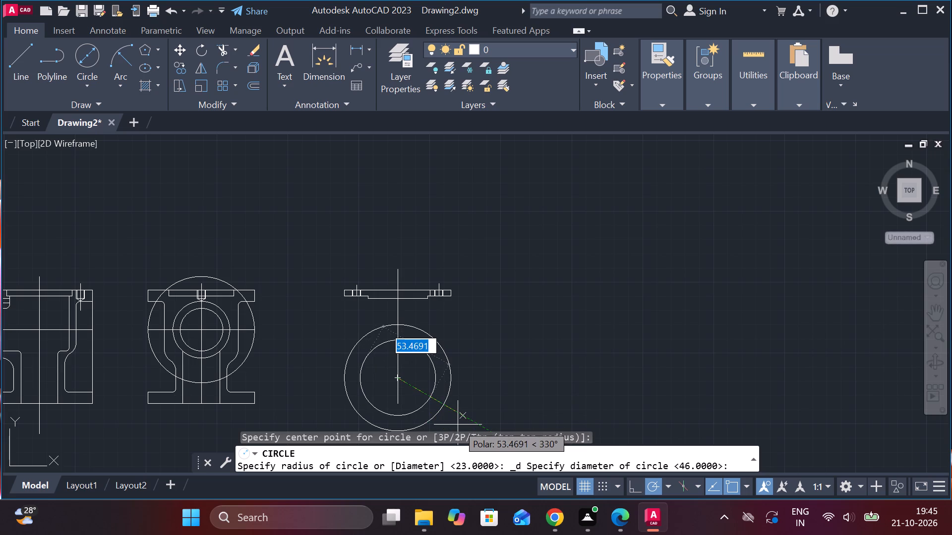
key("4")
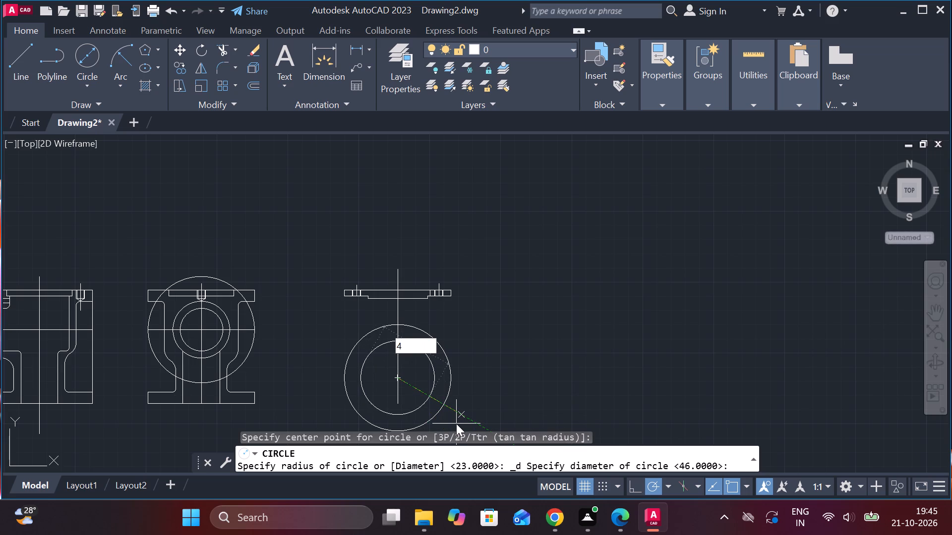
key("6")
key("BackSpace")
key("BackSpace")
key("4")
key("6")
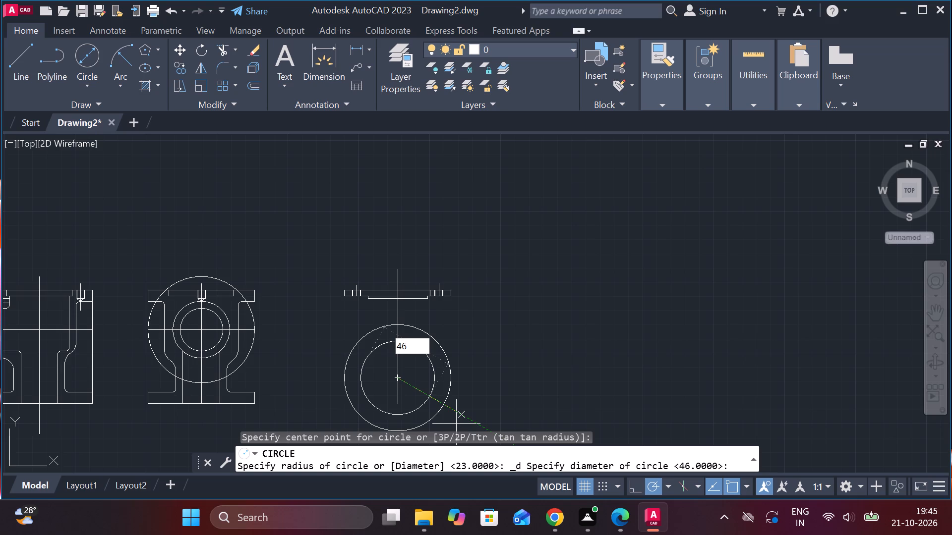
key("Return")
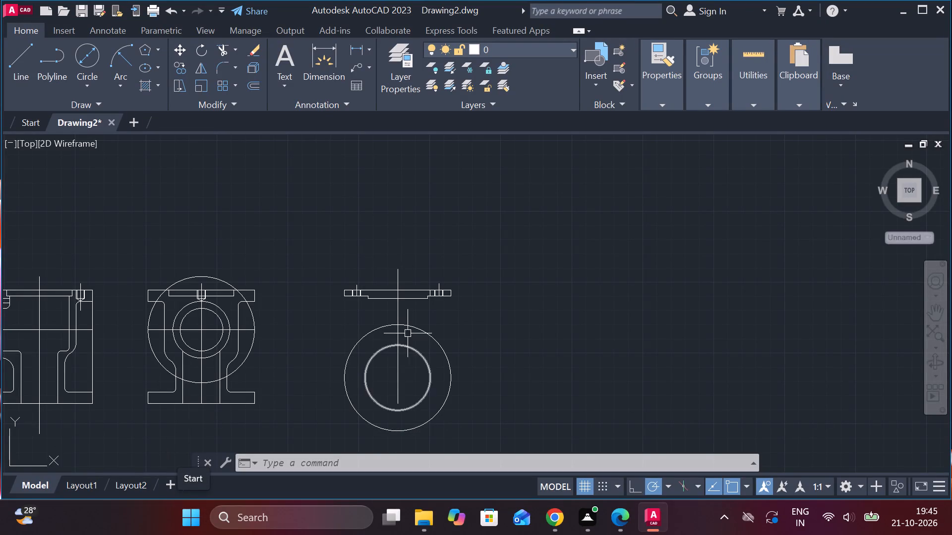
Examine the cover's plan view and the upper flange holes in the first view.
scroll(399, 331, "up", 2)
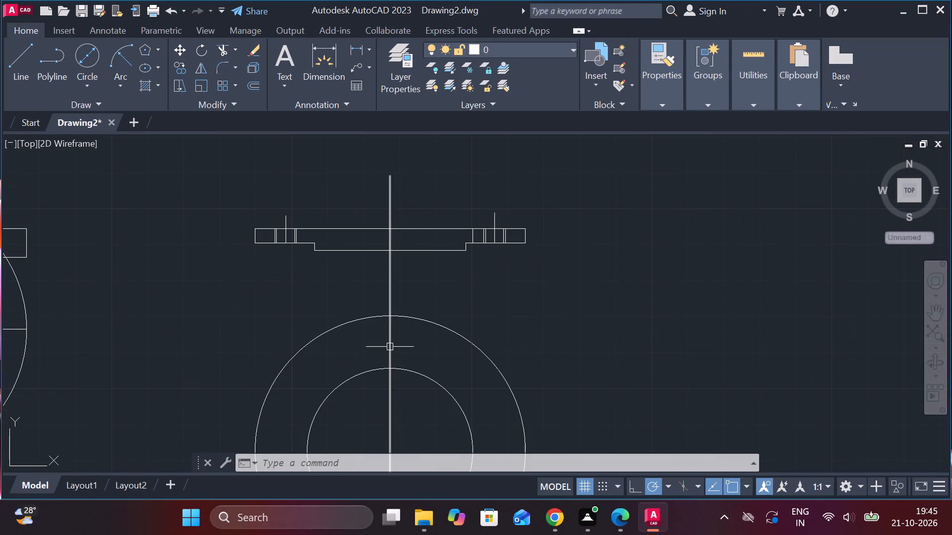
scroll(376, 344, "down", 4)
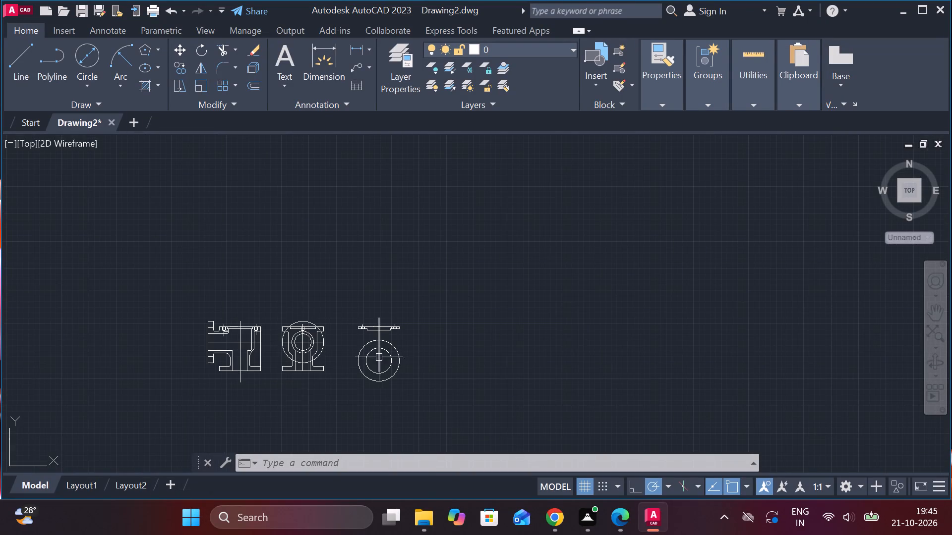
scroll(241, 335, "up", 3)
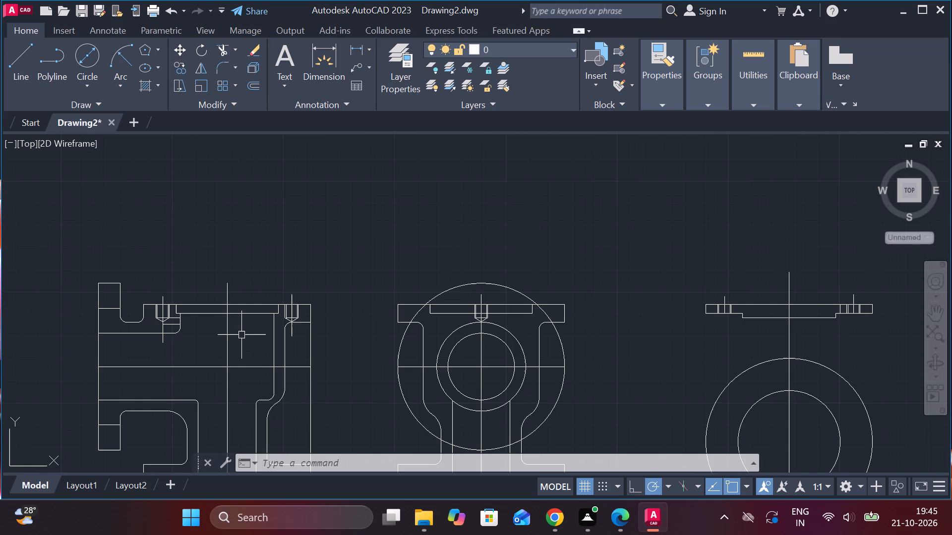
scroll(241, 335, "up", 1)
scroll(241, 335, "down", 3)
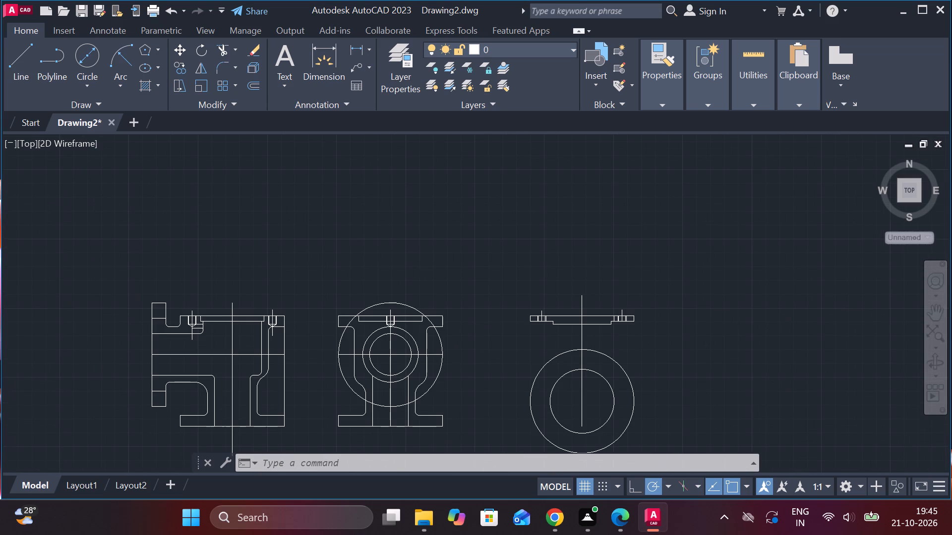
scroll(241, 335, "up", 2)
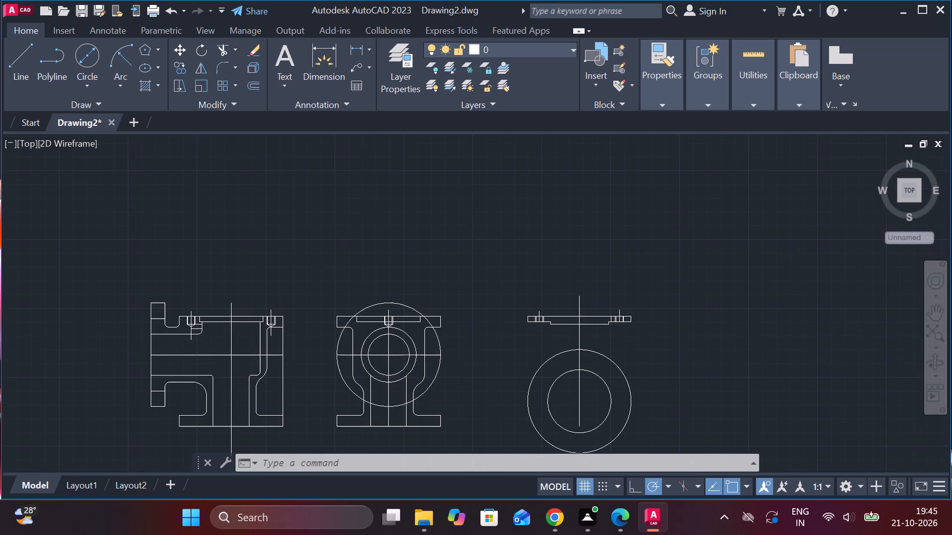
scroll(241, 335, "up", 1)
scroll(241, 335, "down", 2)
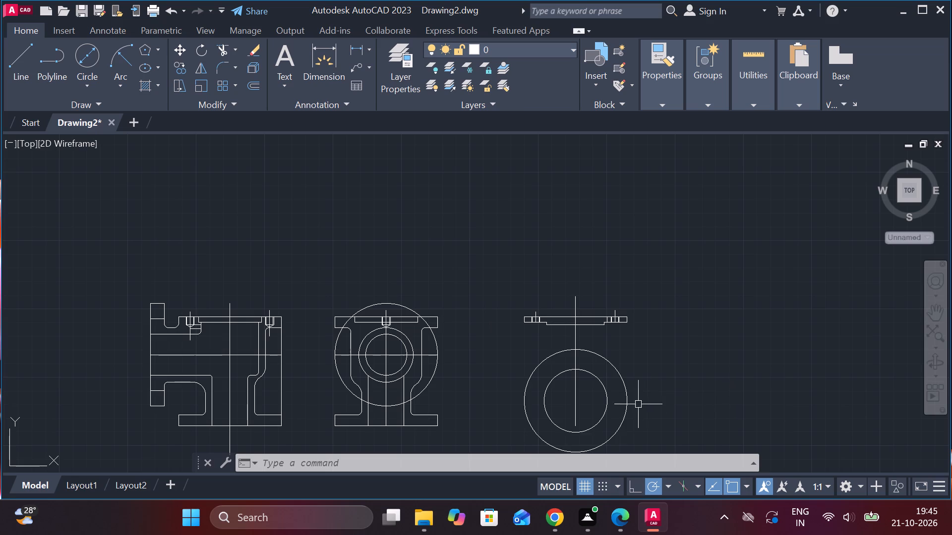
Draw a 58-diameter circle from the centre of the cover's plan view, between the 46- and 75-diameter circles.
scroll(598, 434, "up", 1)
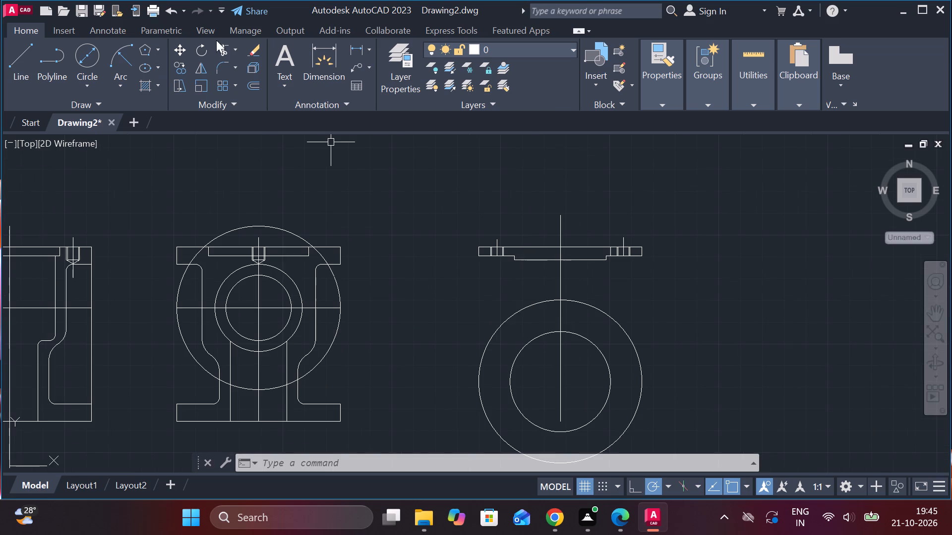
left_click(90, 60)
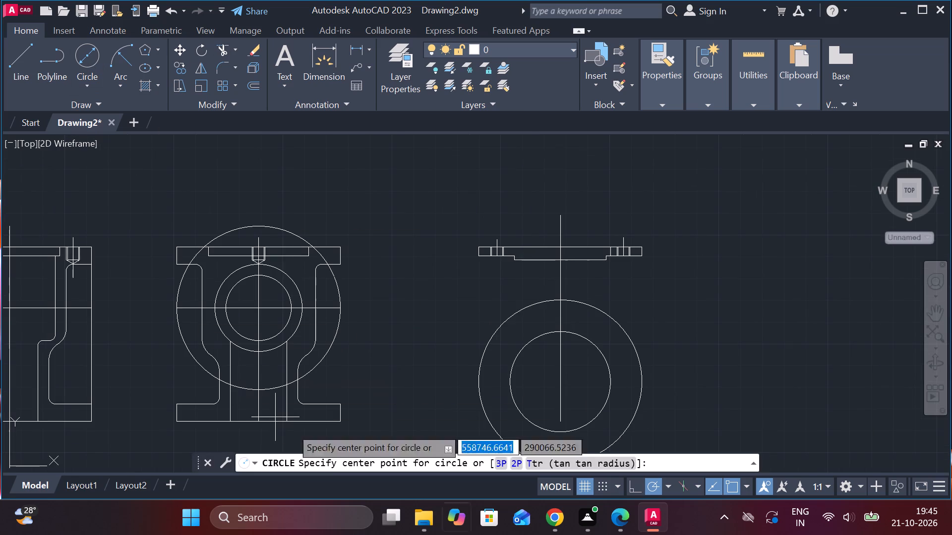
left_click(562, 380)
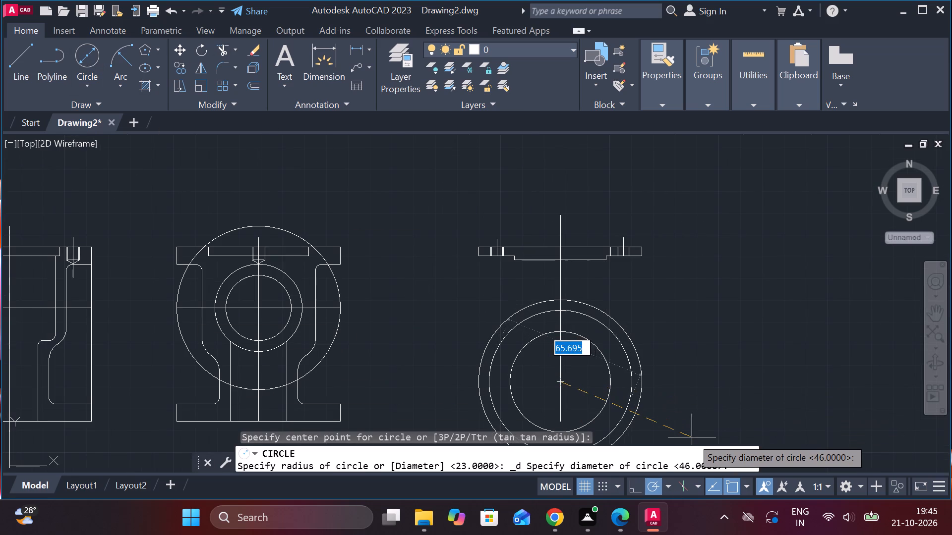
key("5")
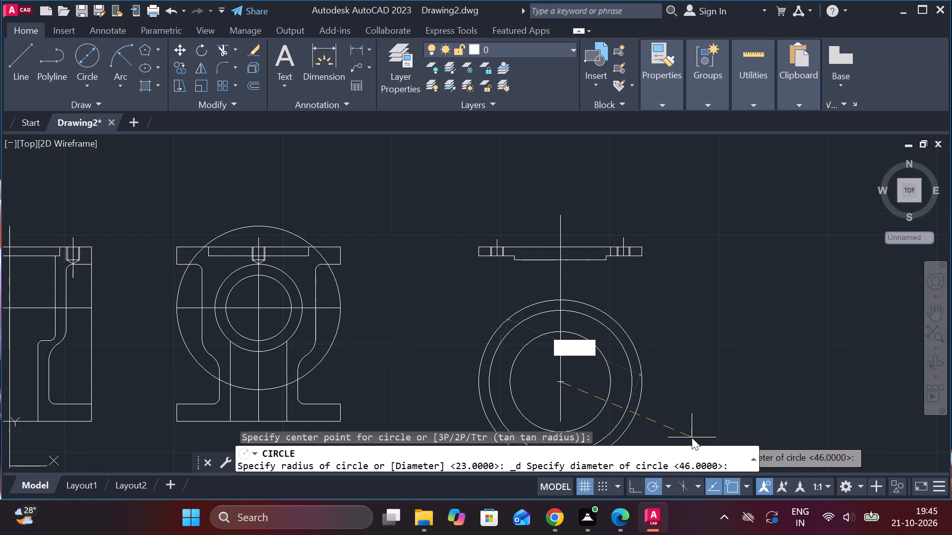
key("8")
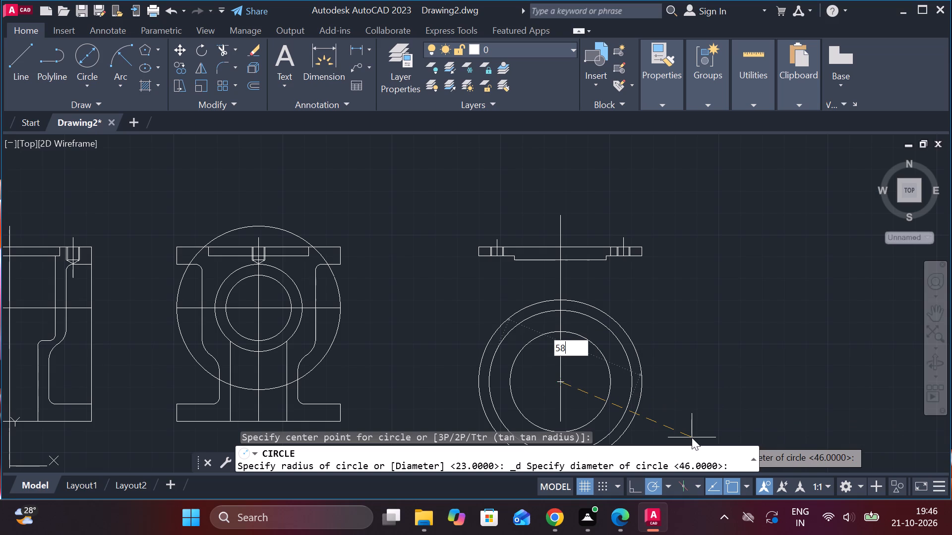
key("Return")
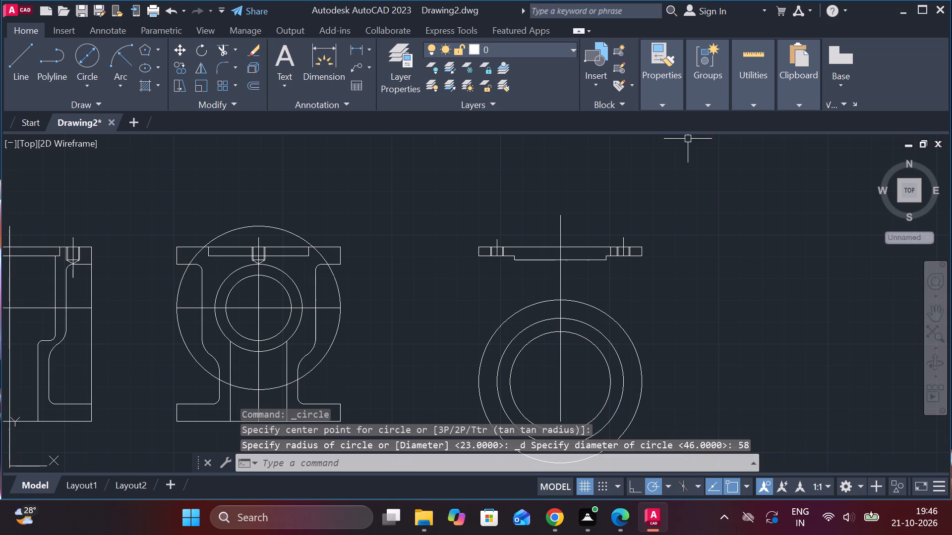
Draw a 6-diameter hole circle where the vertical centre line meets the top of the 58-diameter circle.
left_click(93, 57)
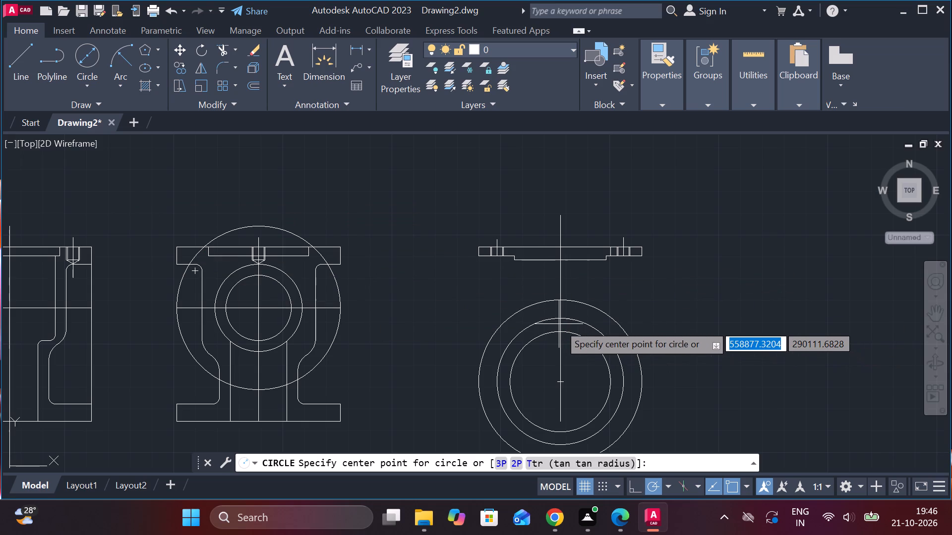
left_click(559, 323)
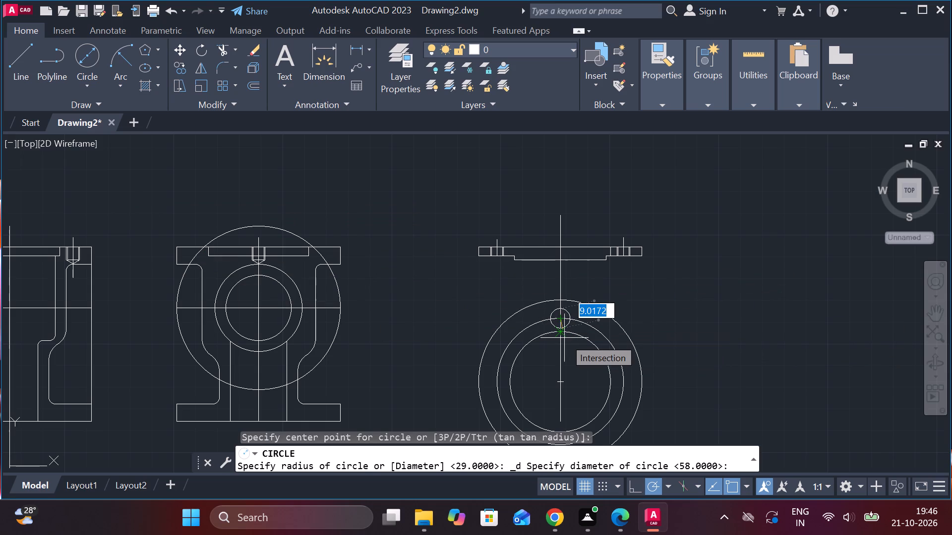
key("6")
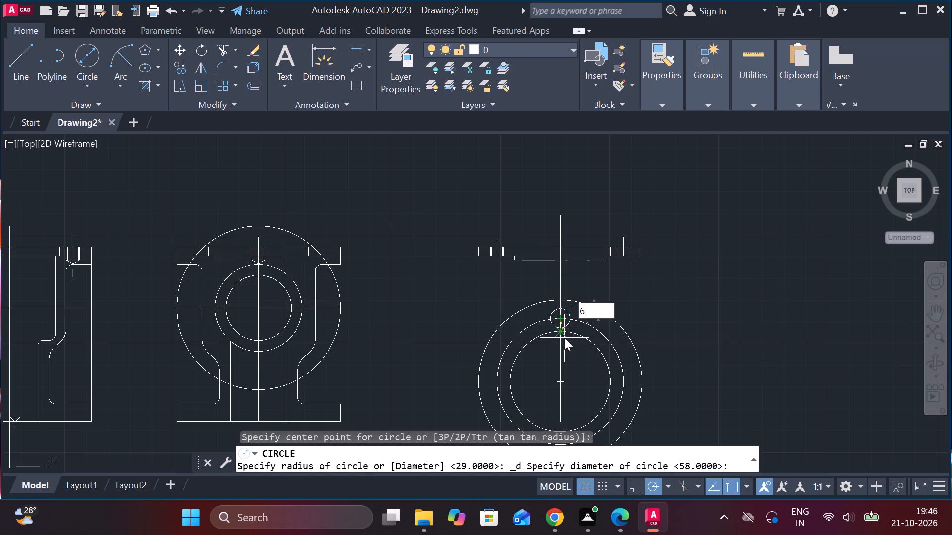
key("Return")
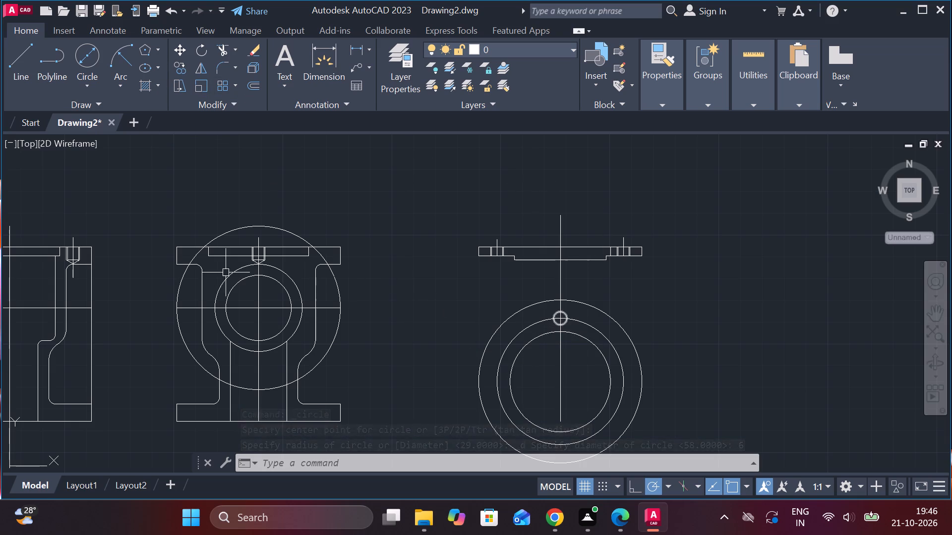
Create a polar array of the 6-diameter hole about the plan view's centre with 4 items over 360 degrees.
scroll(578, 306, "up", 2)
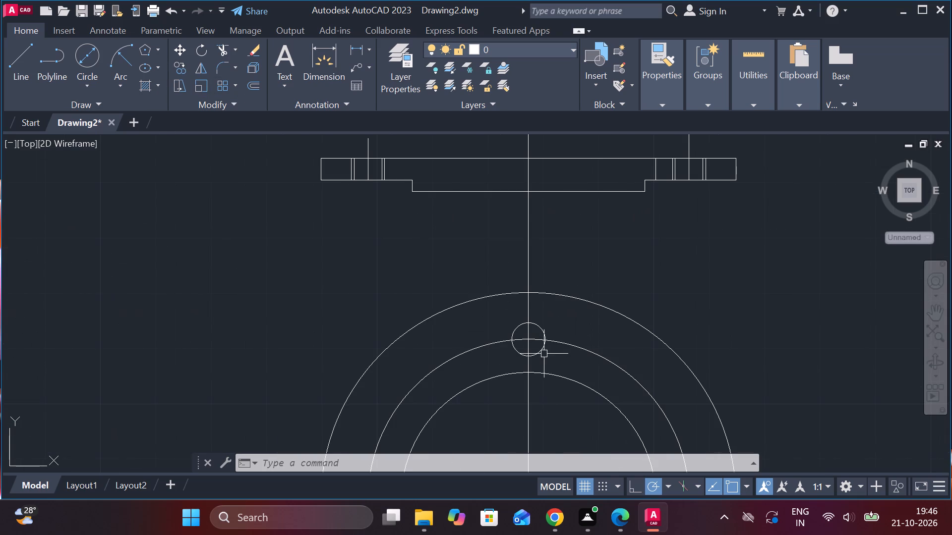
left_click(540, 349)
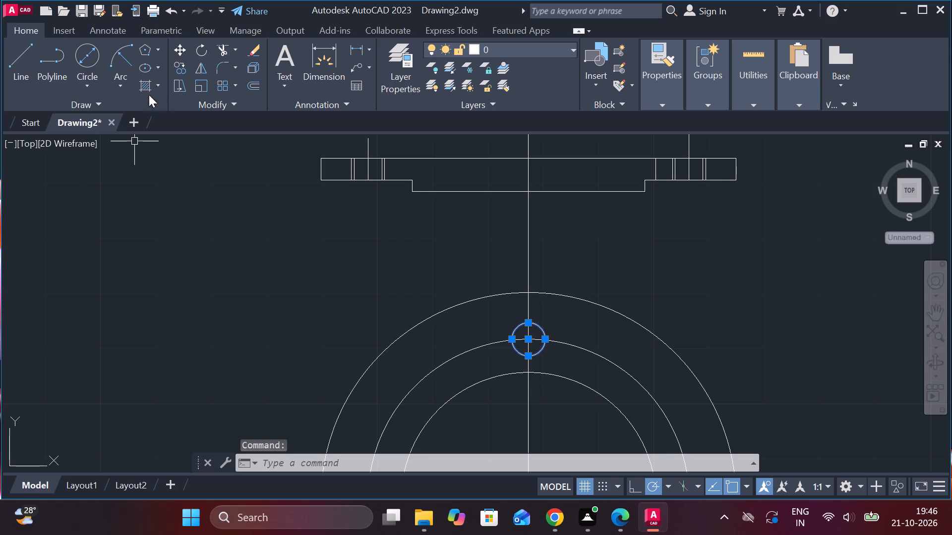
left_click(234, 88)
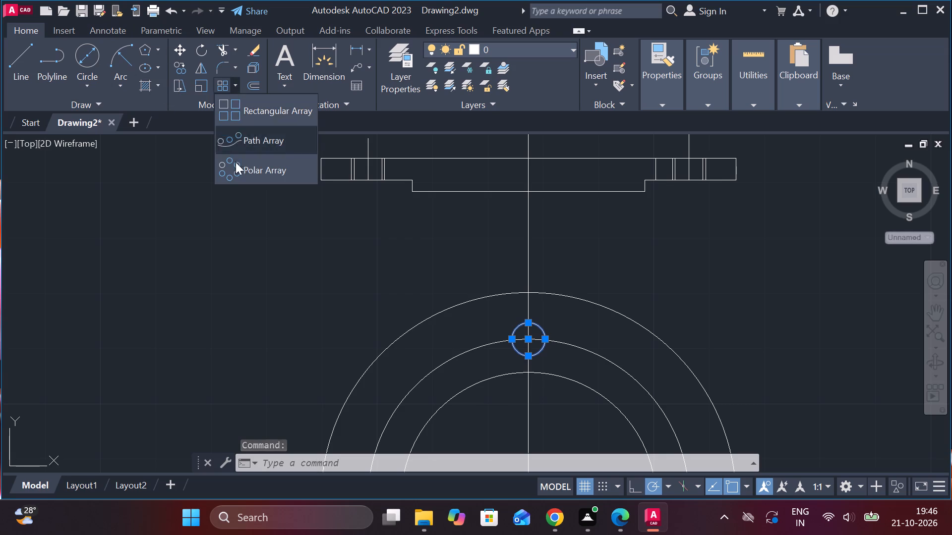
left_click(236, 168)
scroll(513, 397, "down", 3)
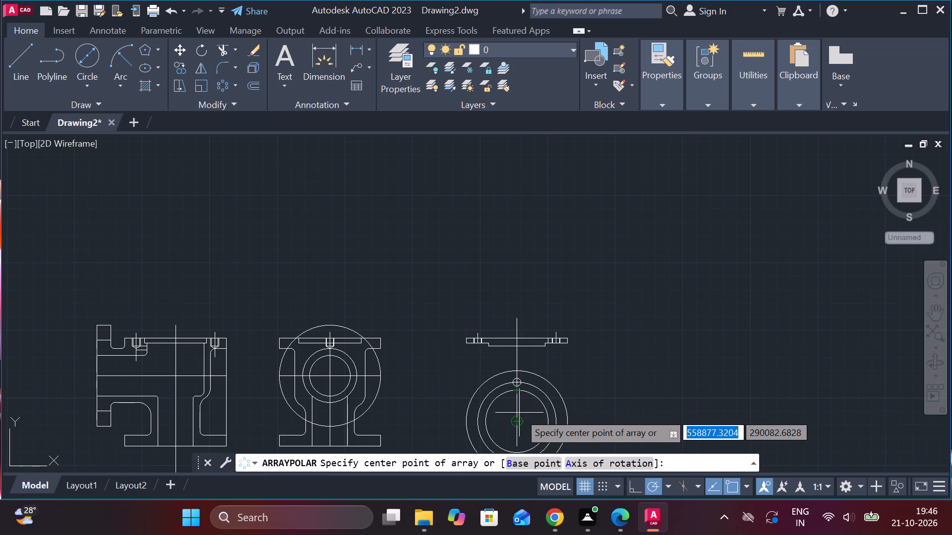
left_click(517, 423)
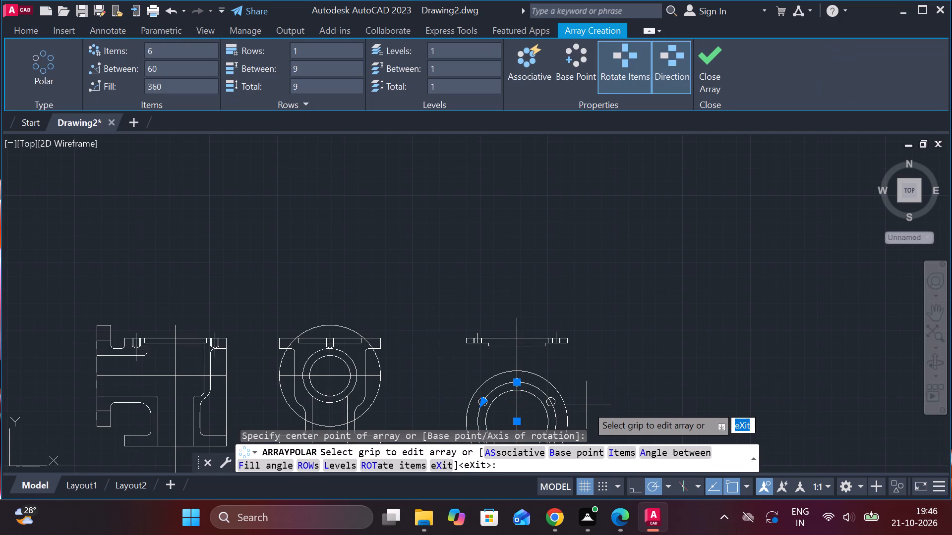
left_click(181, 55)
key("Delete")
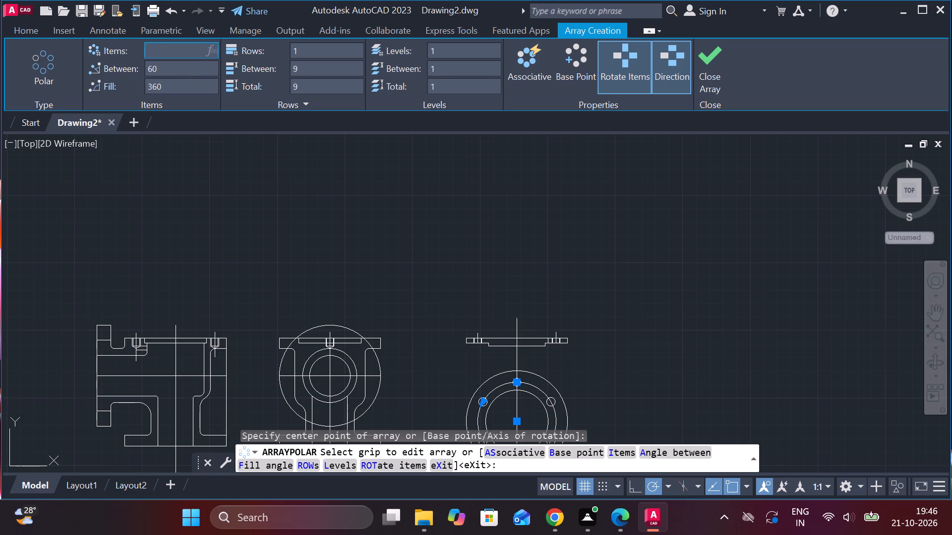
key("4")
key("Return")
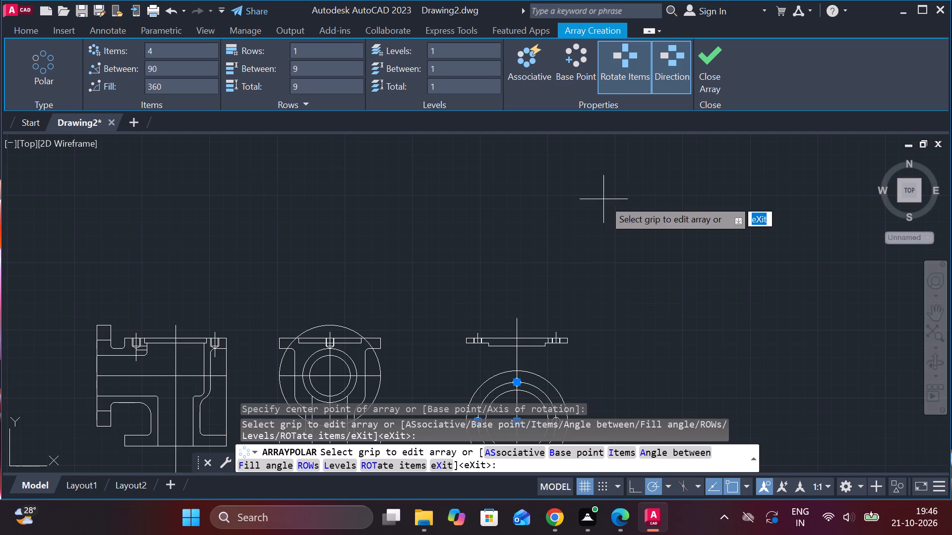
scroll(602, 291, "down", 2)
scroll(616, 354, "up", 1)
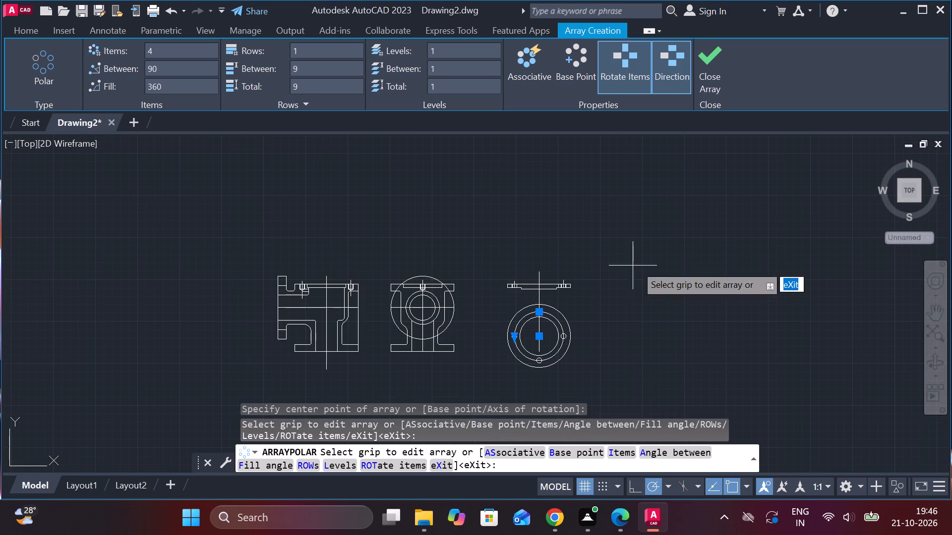
left_click(709, 63)
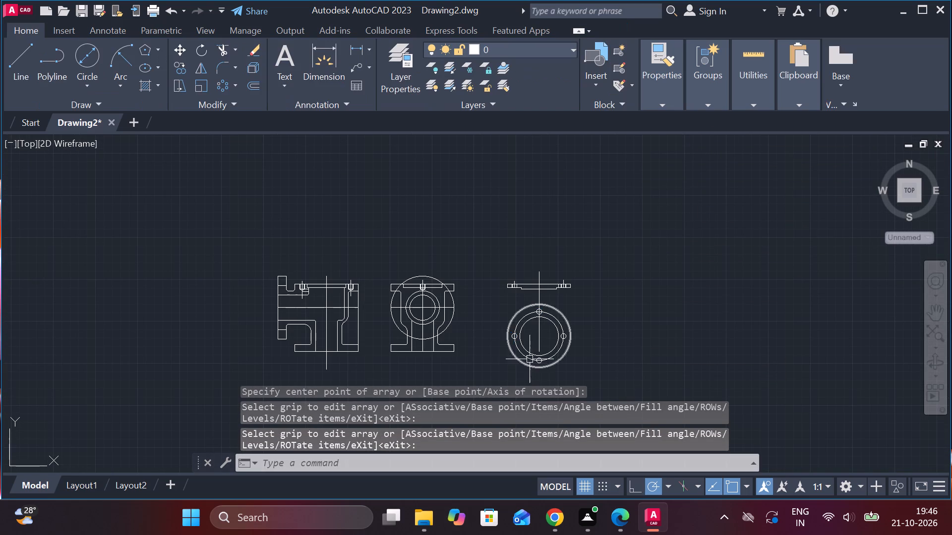
Erase the 58-diameter construction circle passing through the four holes in the cover's plan view.
scroll(532, 343, "up", 3)
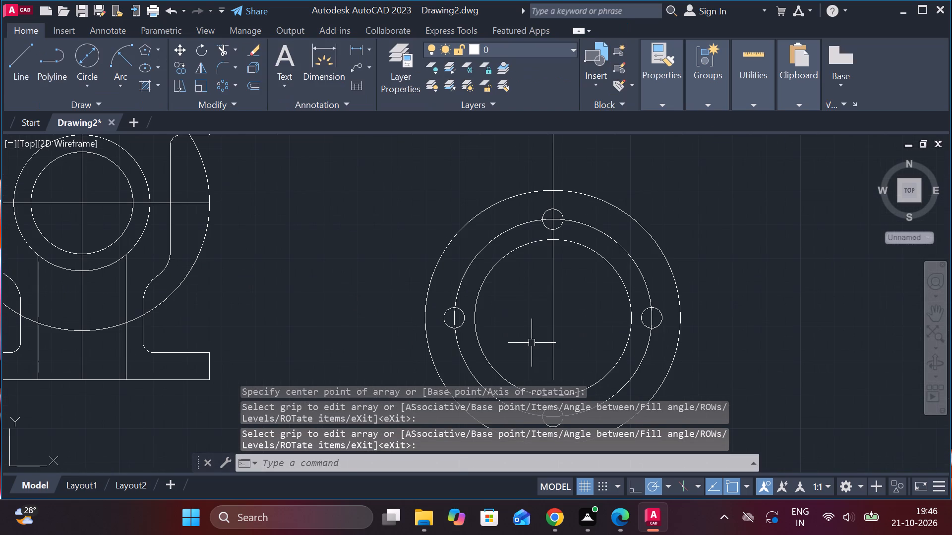
scroll(532, 343, "down", 2)
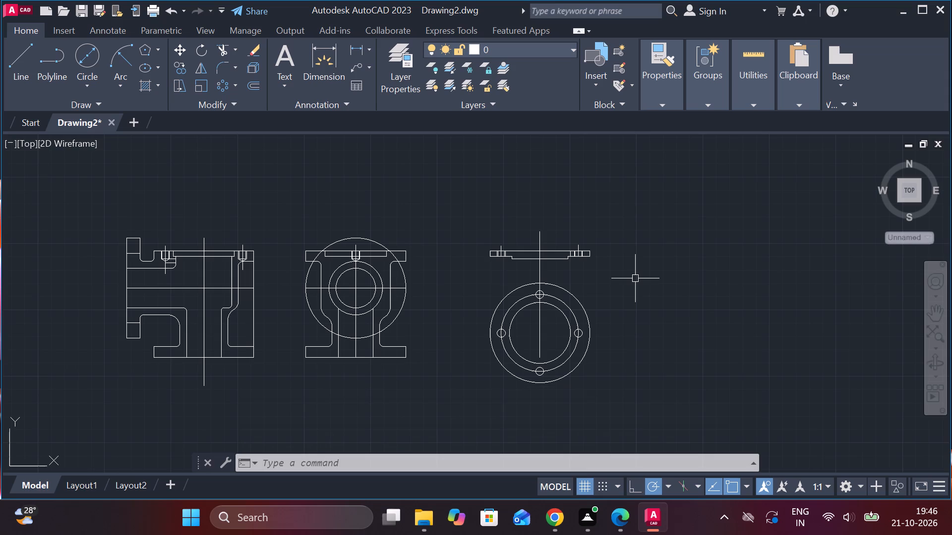
double_click(555, 301)
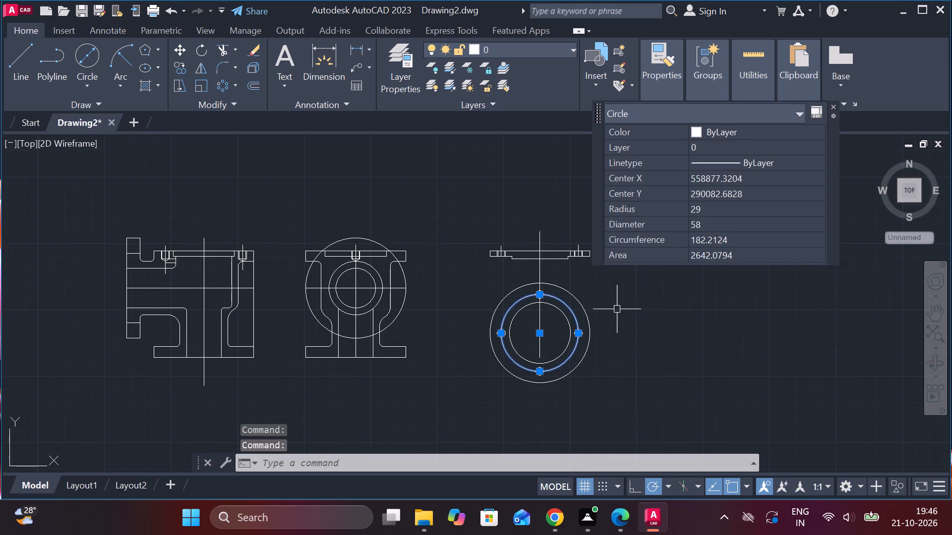
key("Escape")
left_click(569, 308)
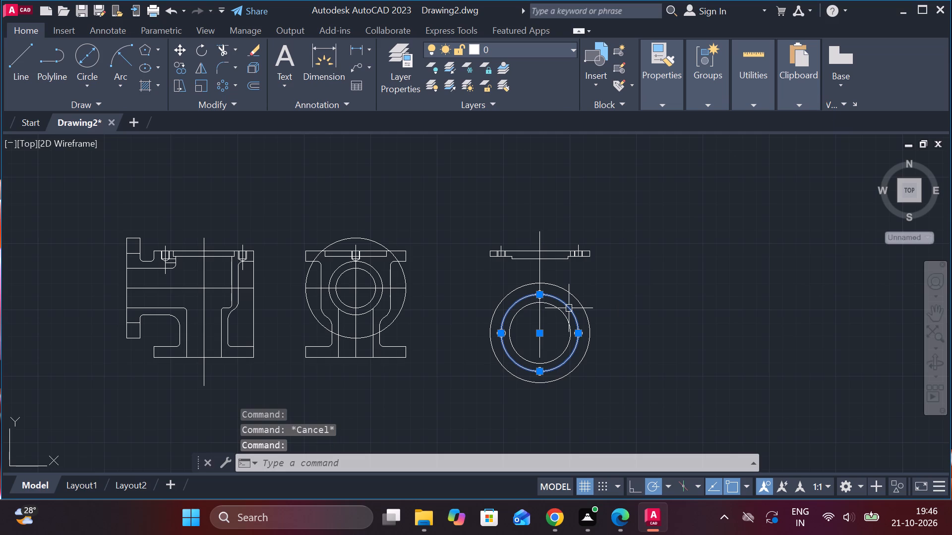
scroll(529, 318, "up", 3)
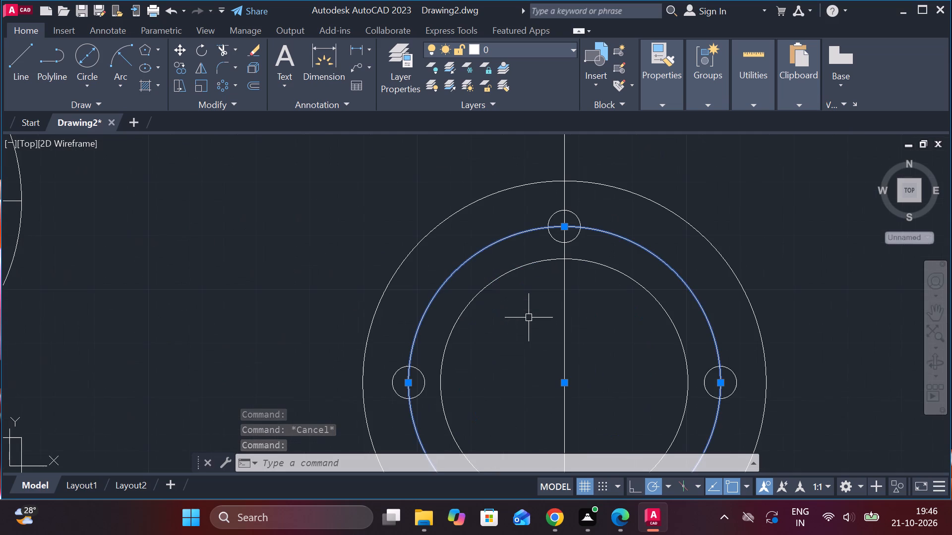
key("Delete")
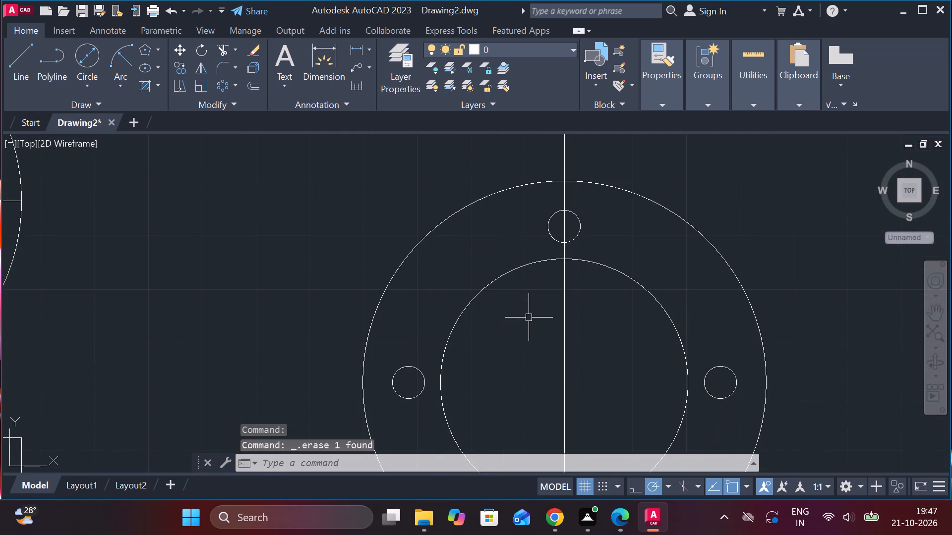
Draw a 10-diameter circle at the centre of the cover's plan view.
scroll(575, 351, "down", 3)
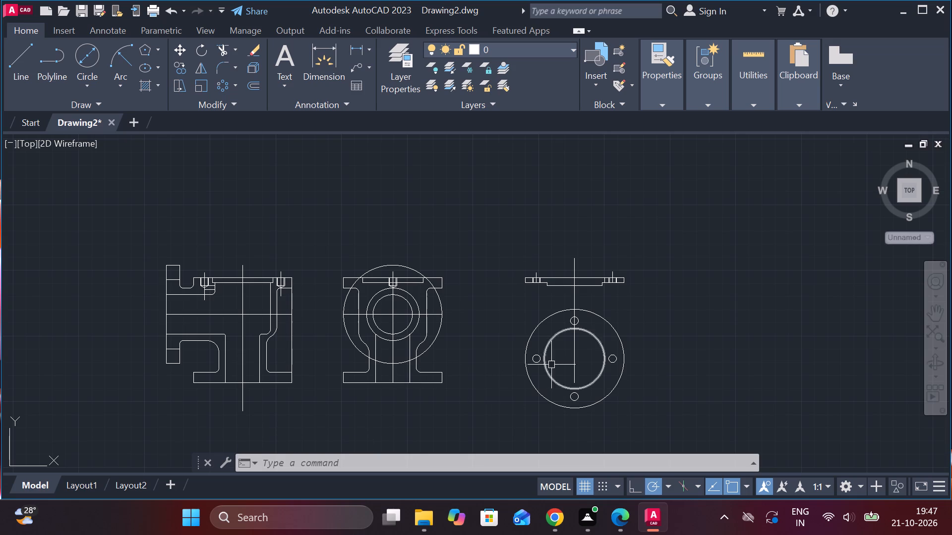
left_click(89, 51)
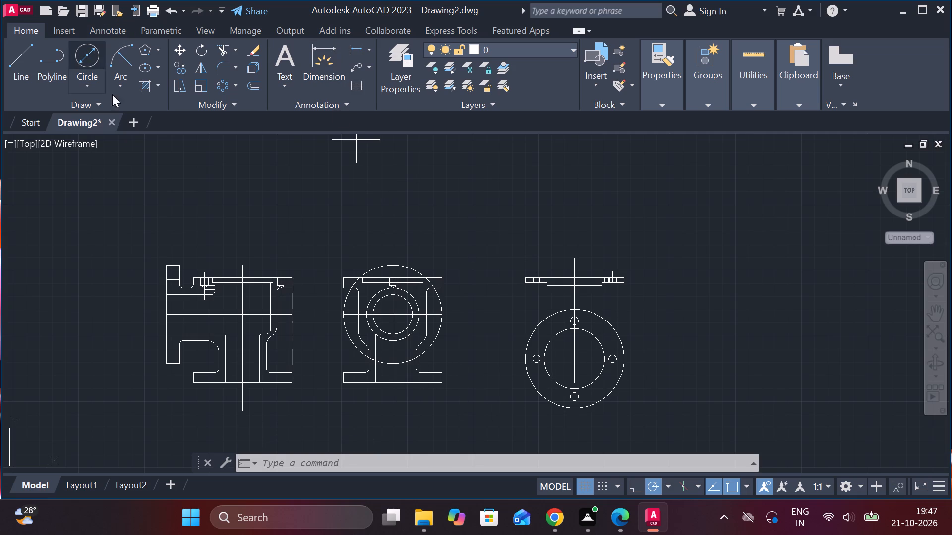
left_click(569, 360)
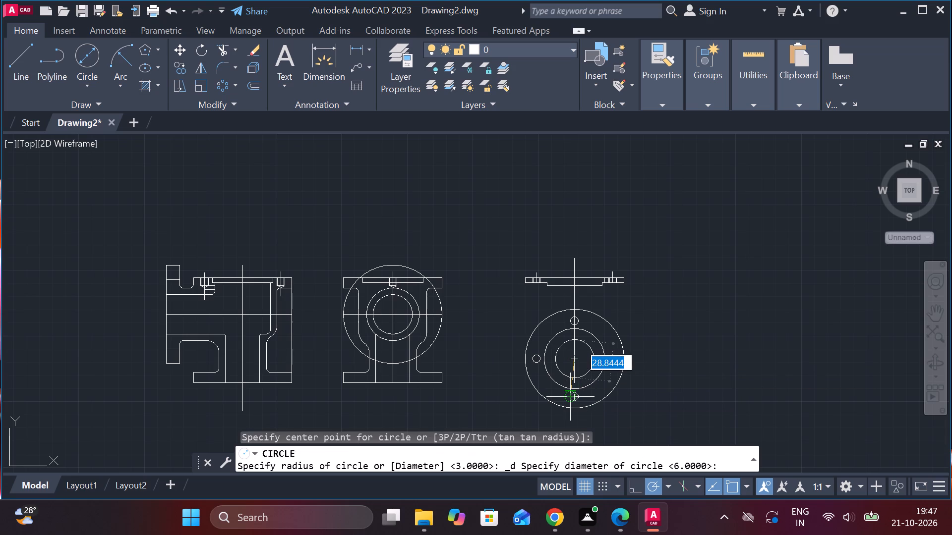
type("10")
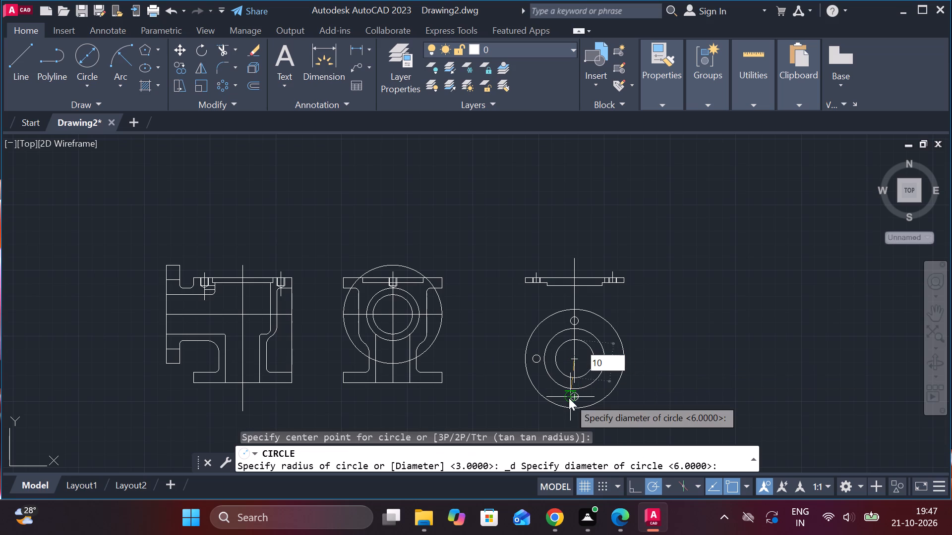
key("Return")
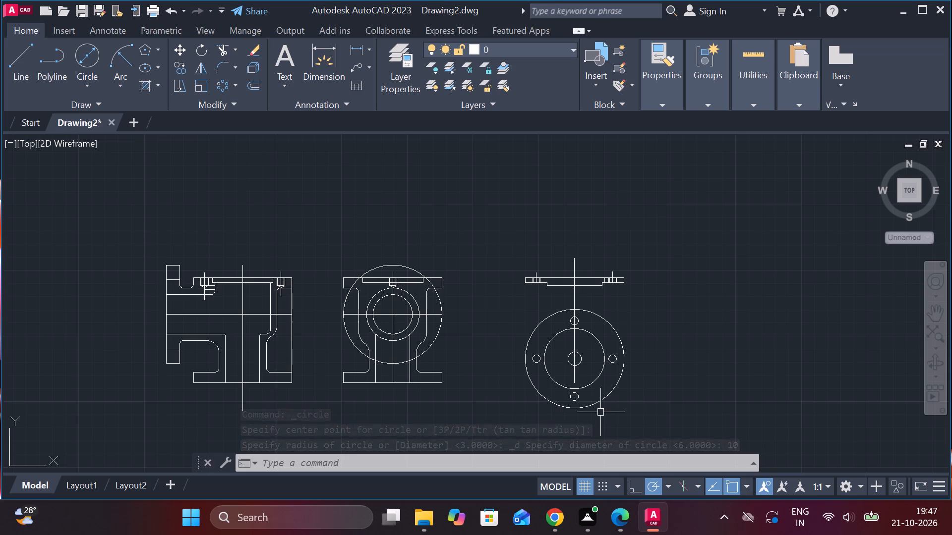
Stretch the vertical centre line's lower end down to slightly below the outer circle of the cover's plan view.
scroll(590, 412, "up", 3)
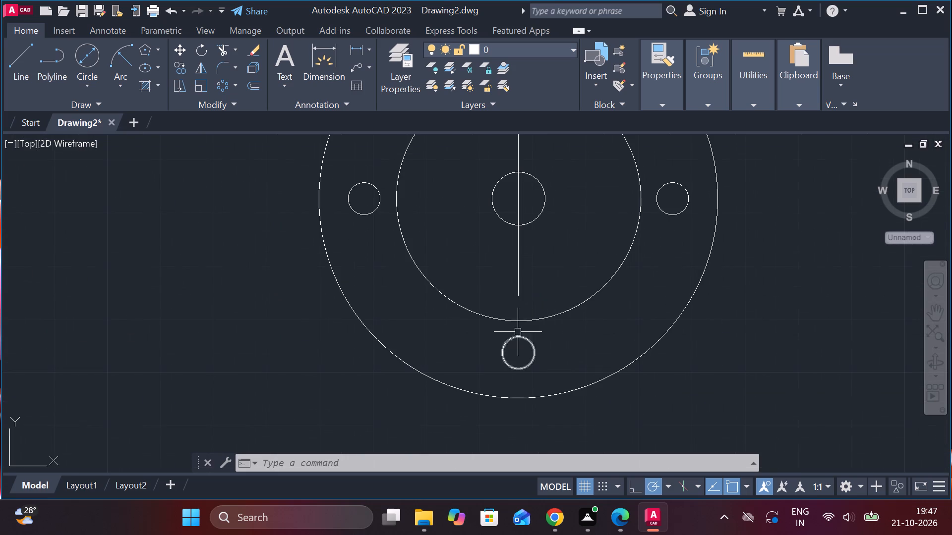
left_click(517, 288)
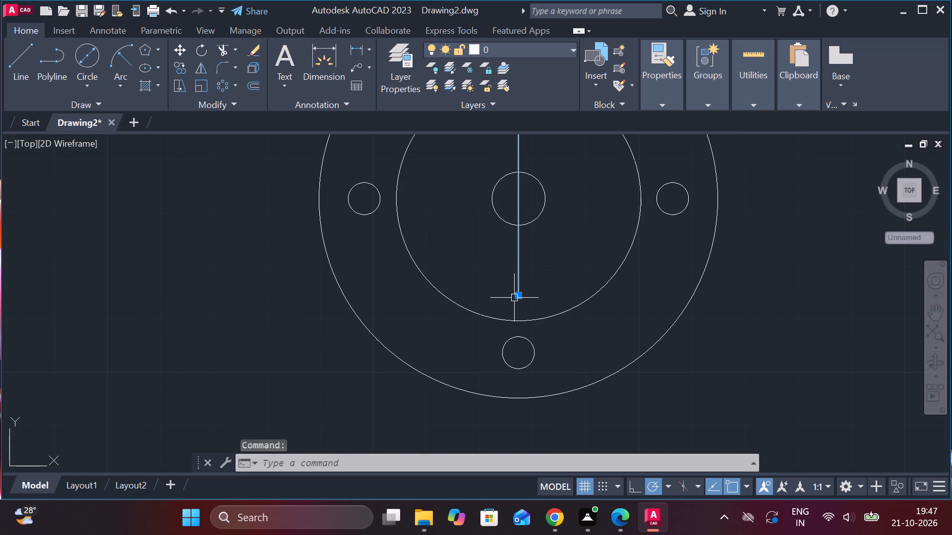
left_click(517, 295)
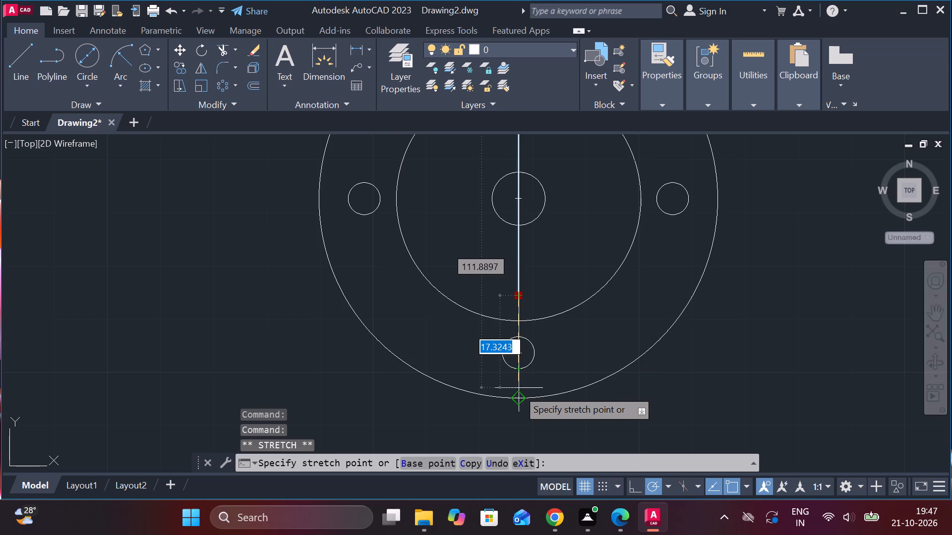
left_click(518, 399)
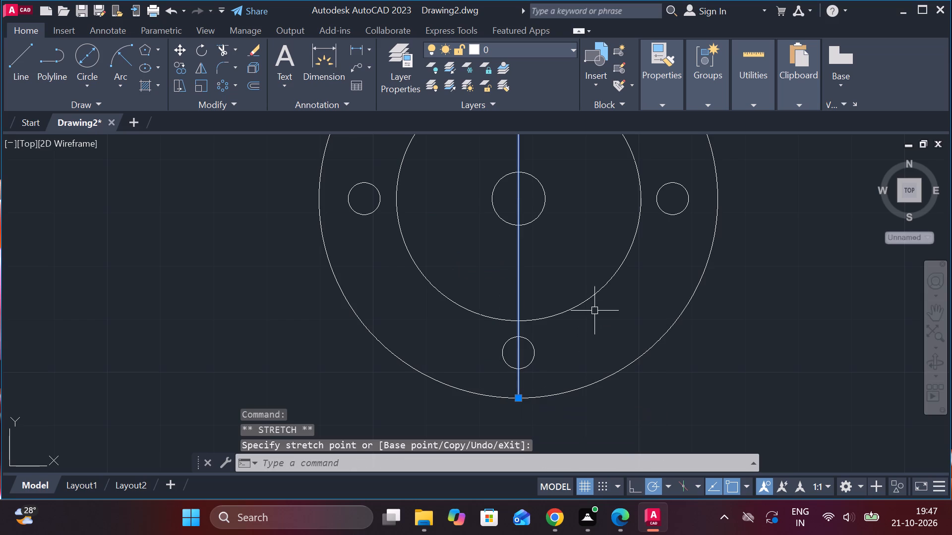
scroll(571, 315, "down", 3)
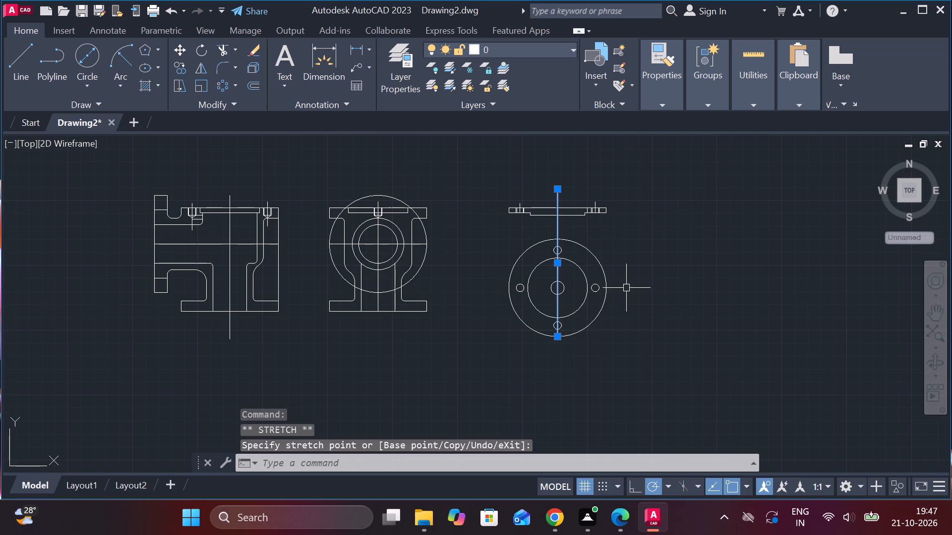
left_click(556, 339)
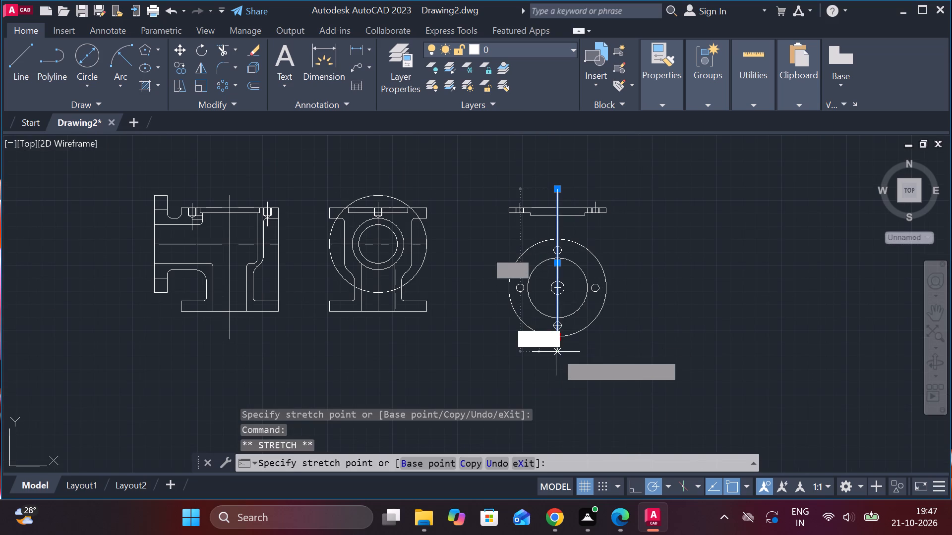
left_click(556, 353)
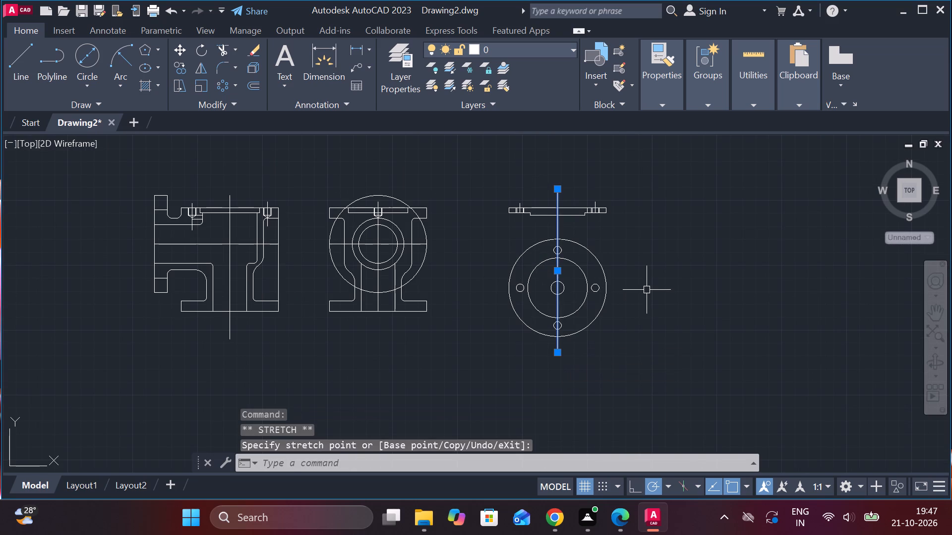
key("Escape")
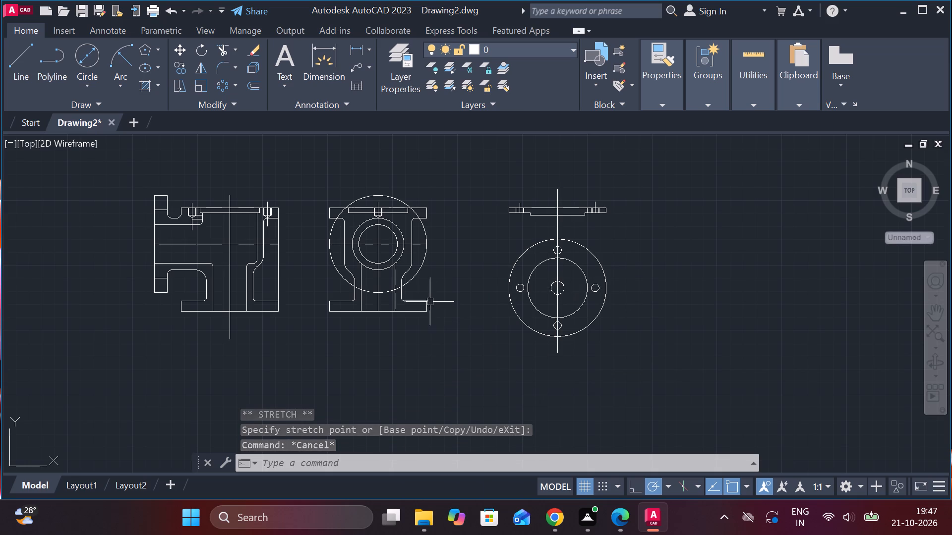
Draw a vertical line along the centre line from the top edge to the bottom edge of the stepped cover view.
scroll(557, 215, "up", 3)
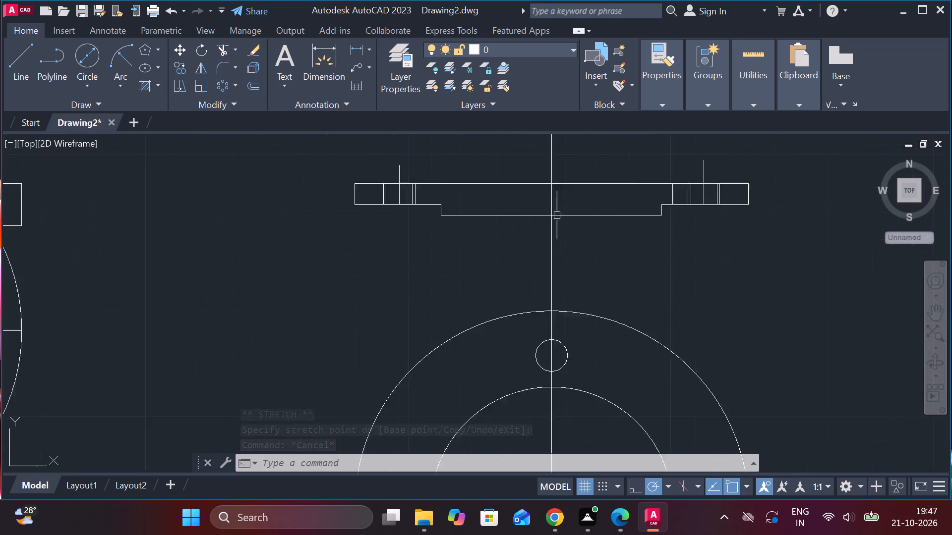
scroll(557, 215, "up", 1)
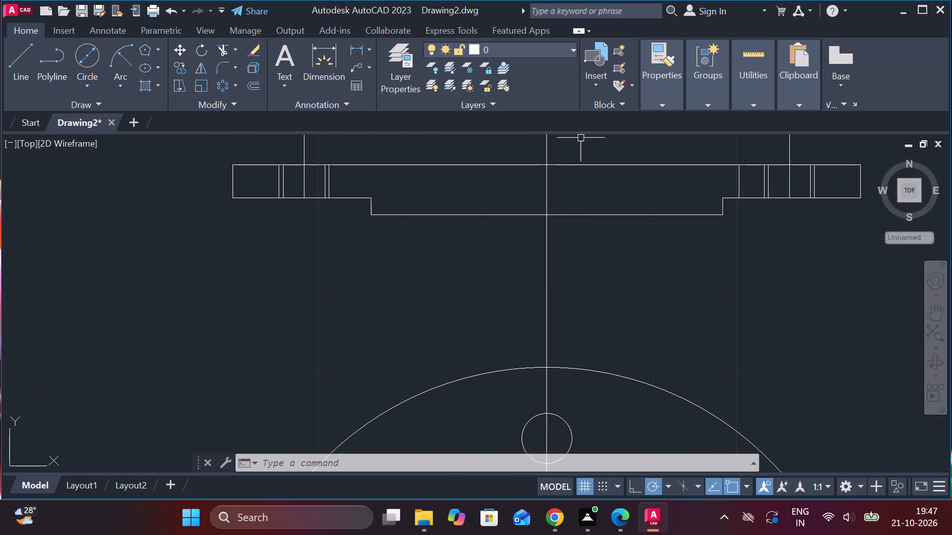
scroll(561, 162, "down", 1)
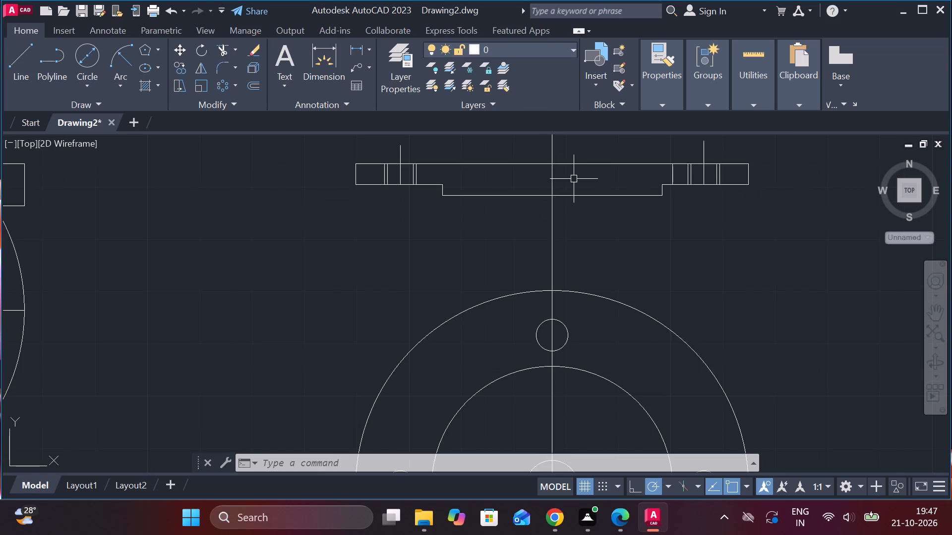
left_click(33, 55)
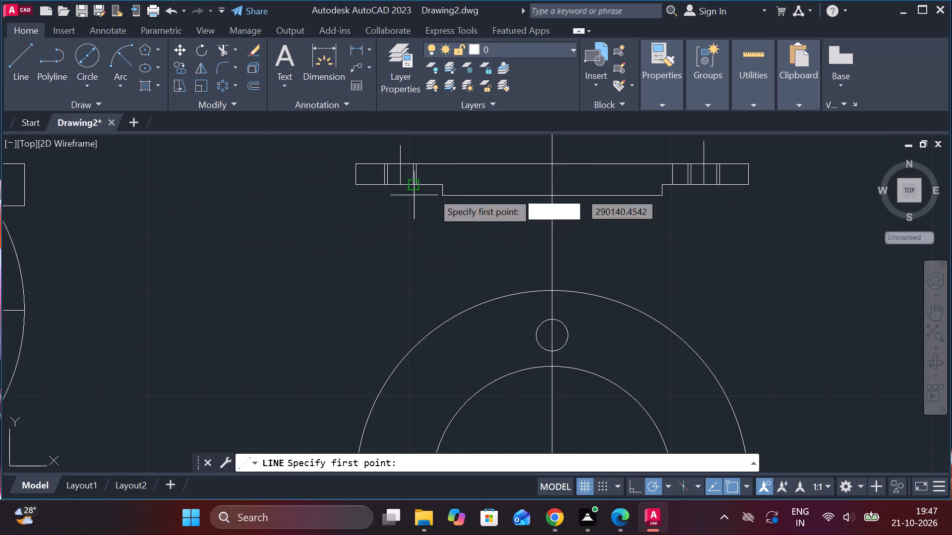
left_click(549, 164)
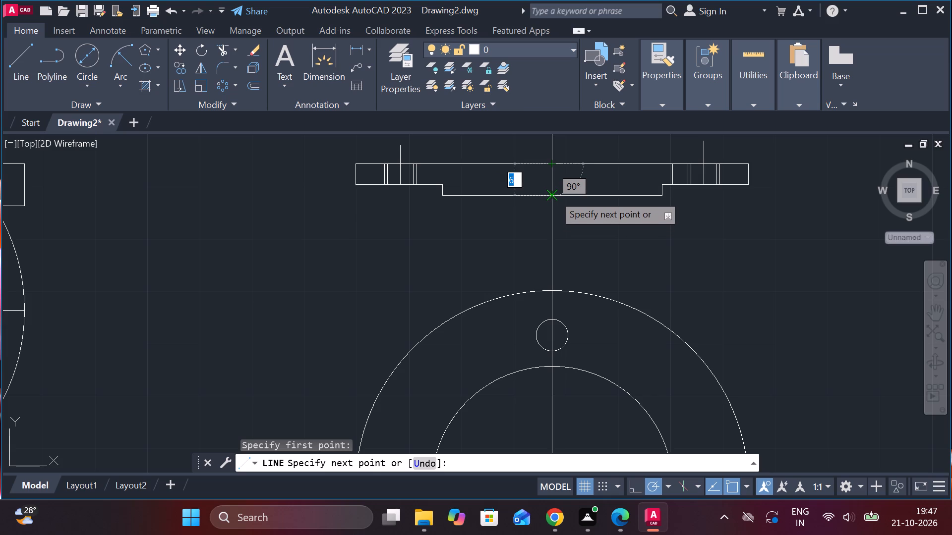
double_click(554, 194)
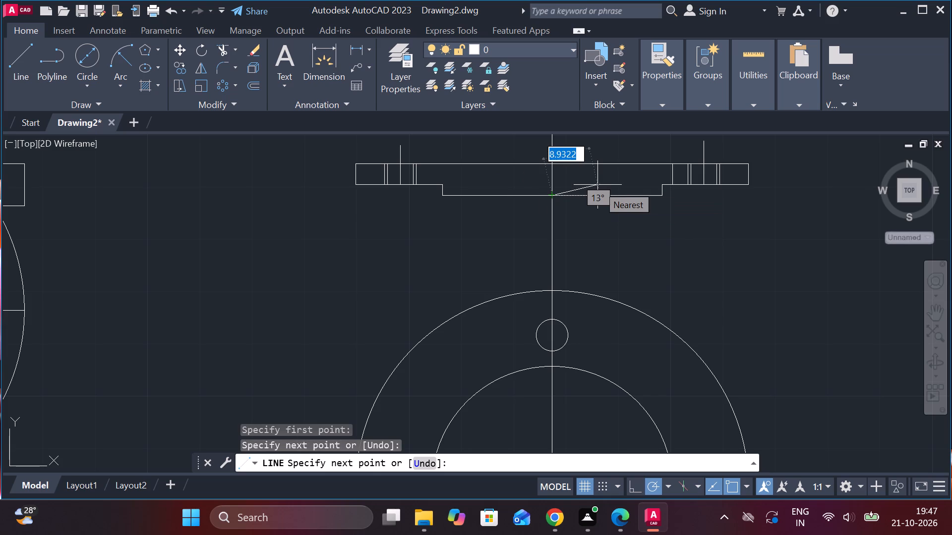
key("1")
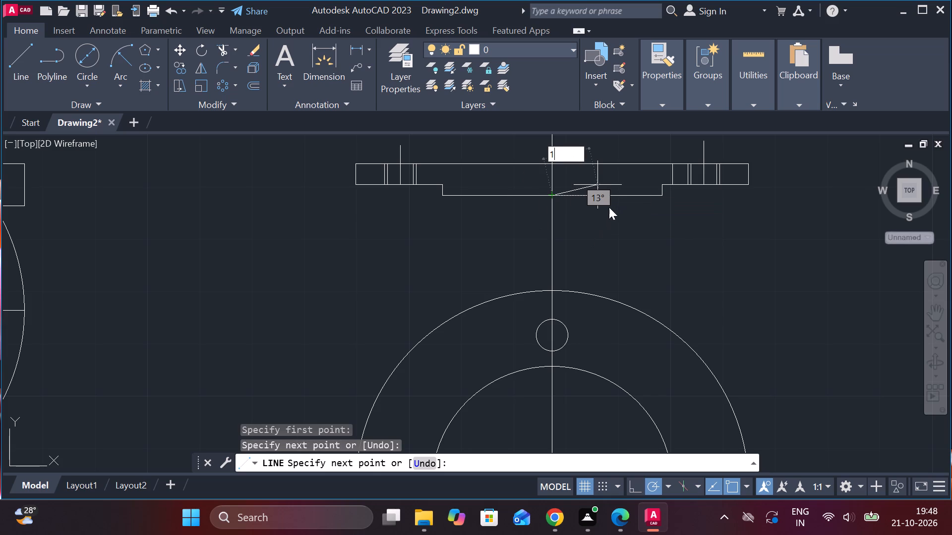
key("Escape")
key("Escape")
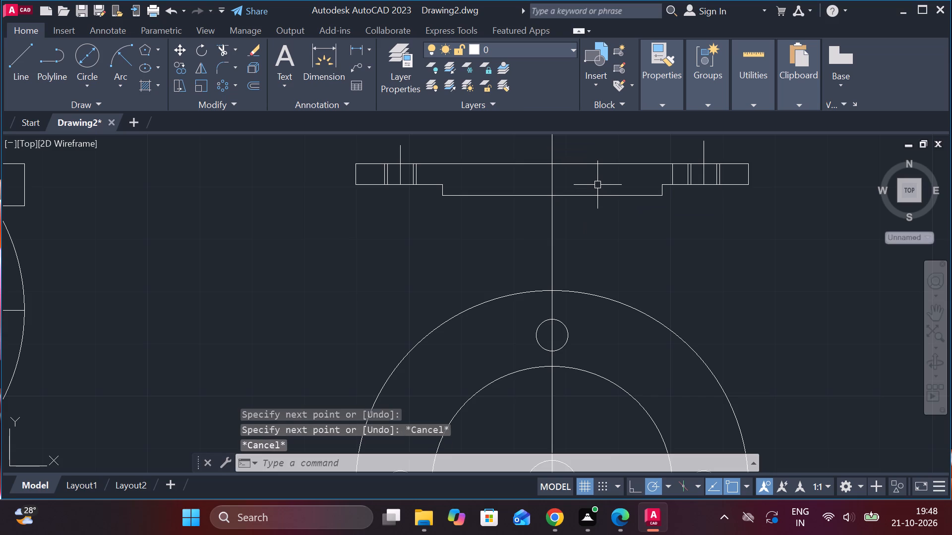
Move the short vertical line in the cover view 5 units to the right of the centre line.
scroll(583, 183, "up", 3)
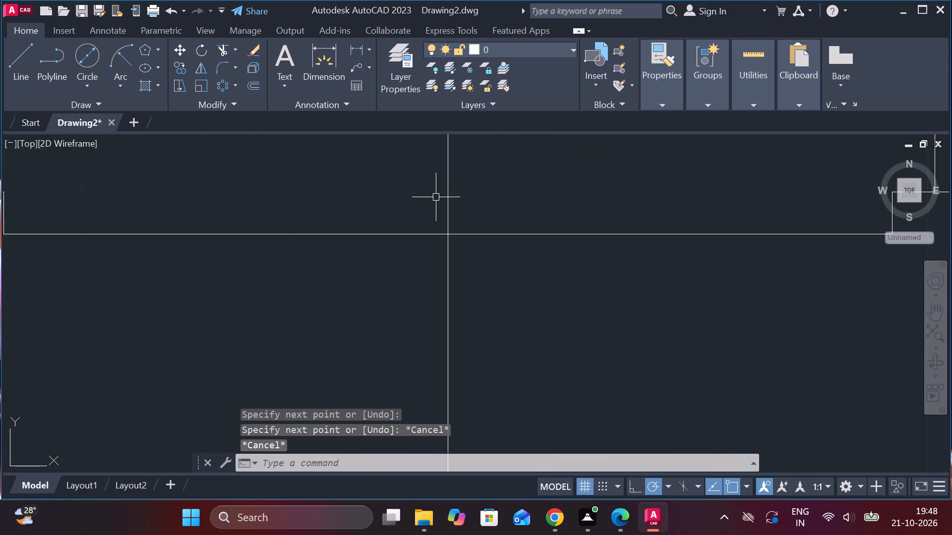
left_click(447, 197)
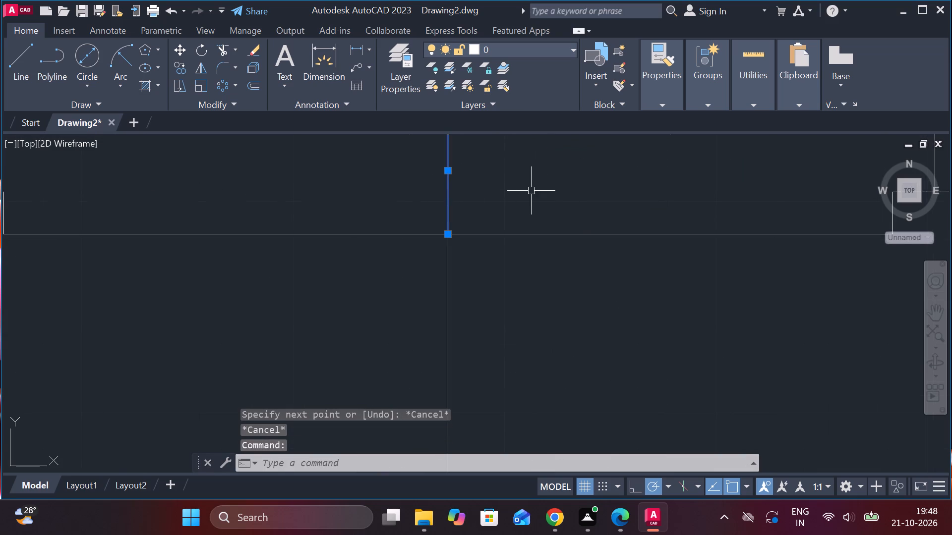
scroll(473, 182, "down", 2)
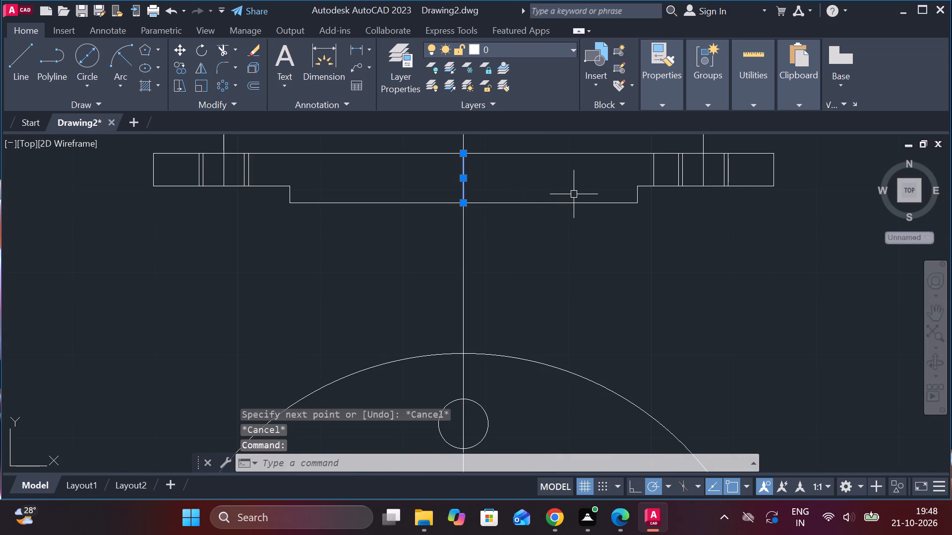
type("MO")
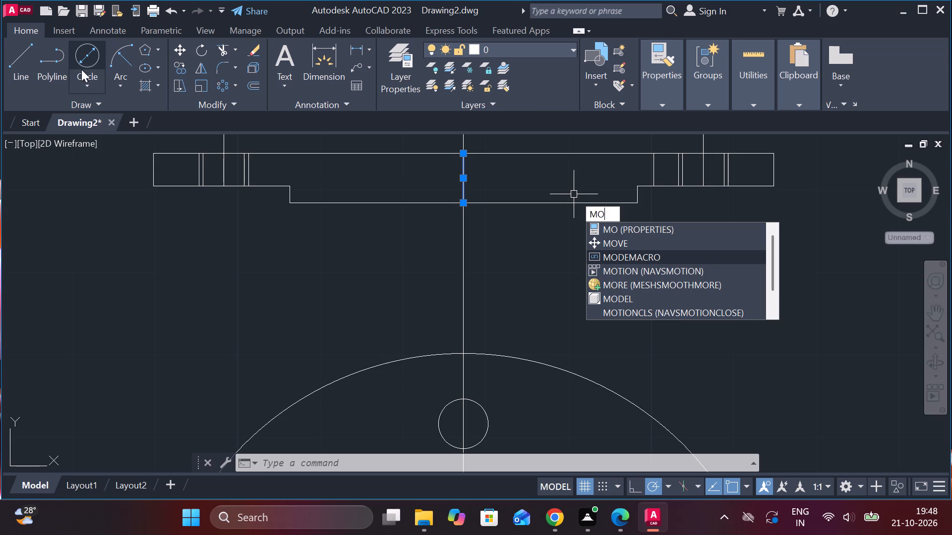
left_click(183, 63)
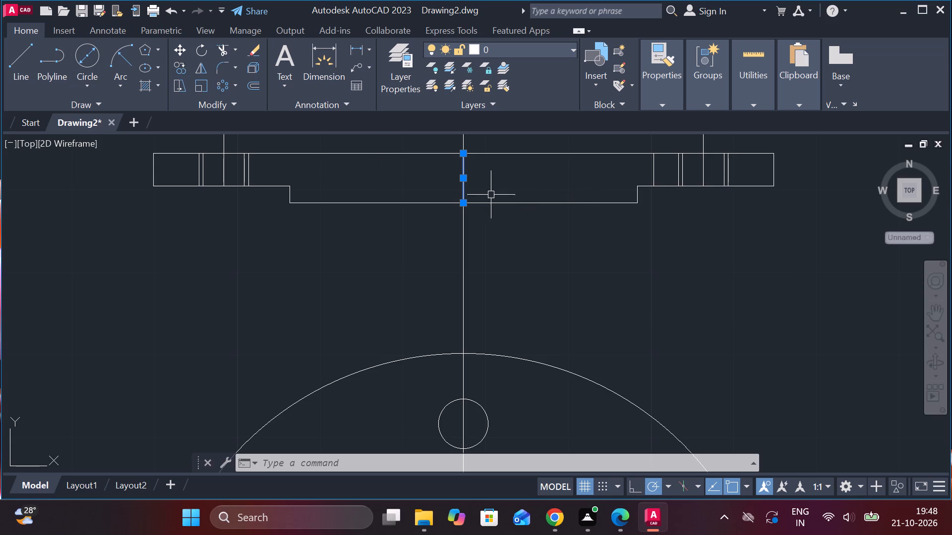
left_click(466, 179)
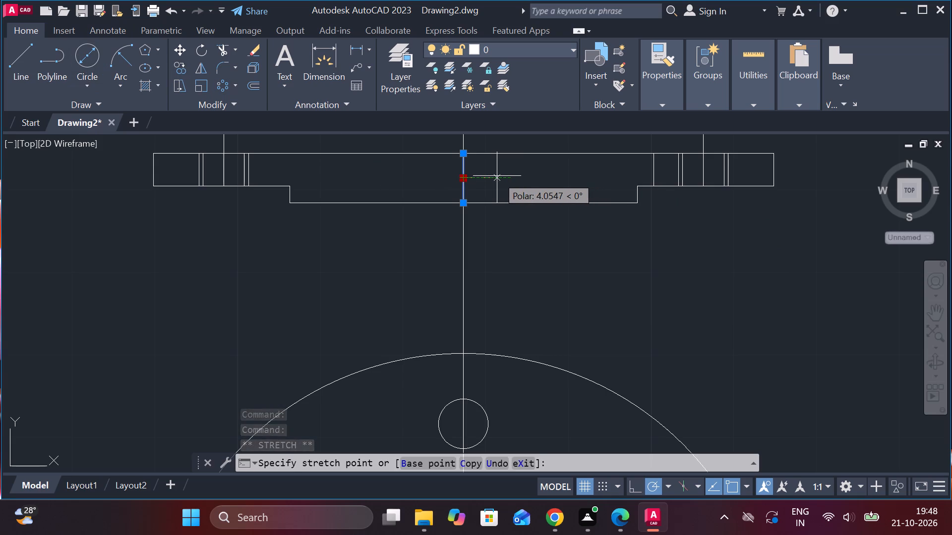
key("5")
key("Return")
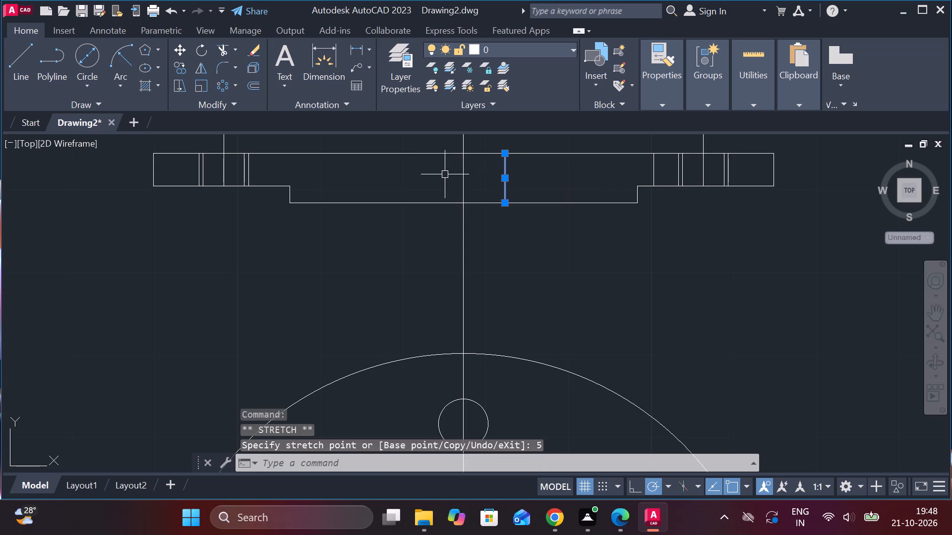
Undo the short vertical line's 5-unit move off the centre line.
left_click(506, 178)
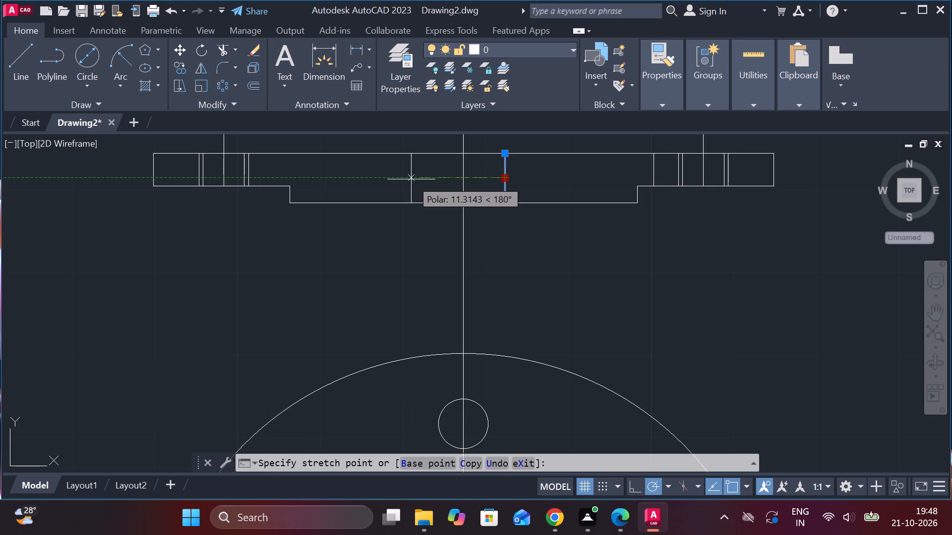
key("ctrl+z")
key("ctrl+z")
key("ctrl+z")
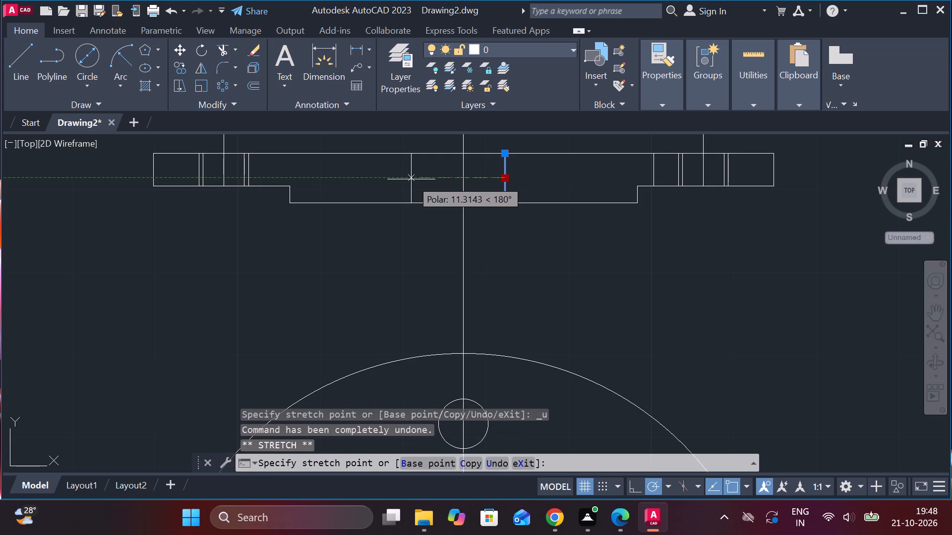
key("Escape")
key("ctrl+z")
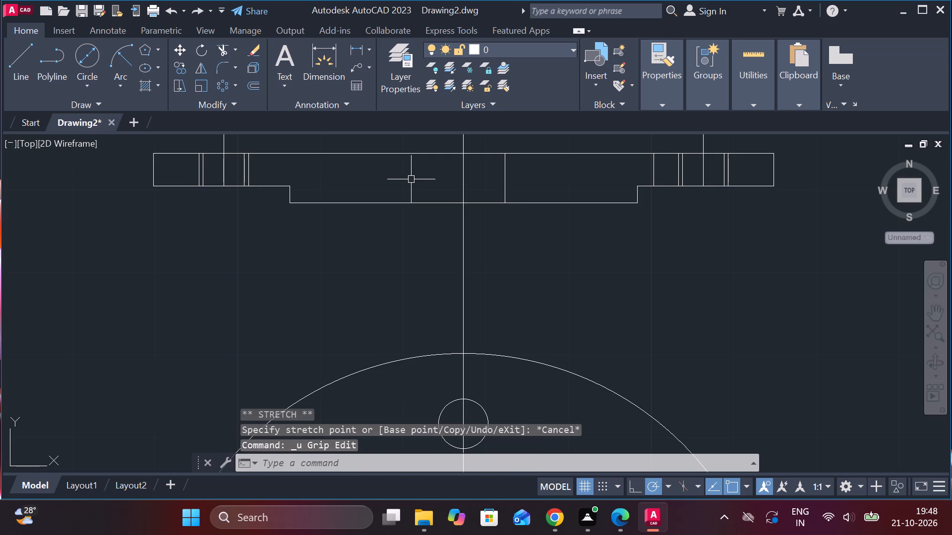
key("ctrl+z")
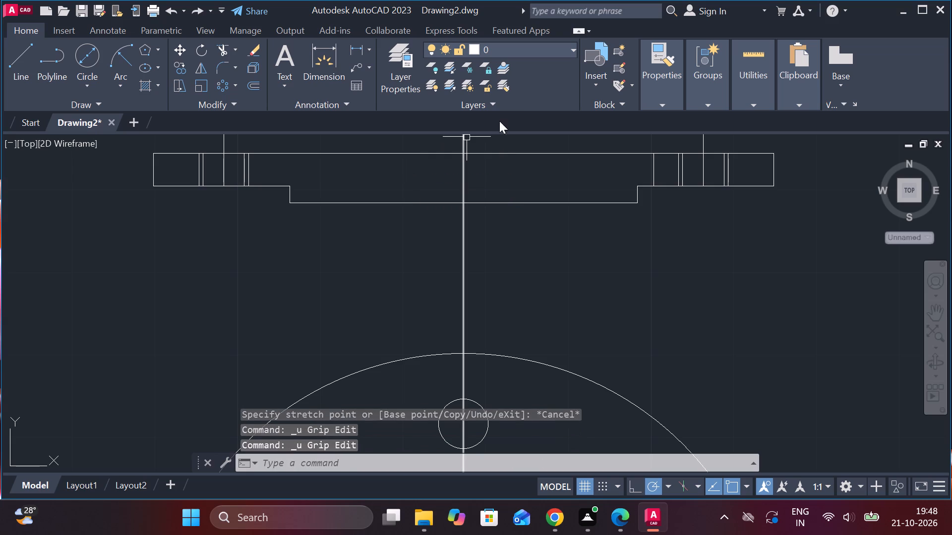
Copy the short vertical line in the stepped cover view 5 units to each side of the centre line.
left_click(463, 173)
left_click(176, 68)
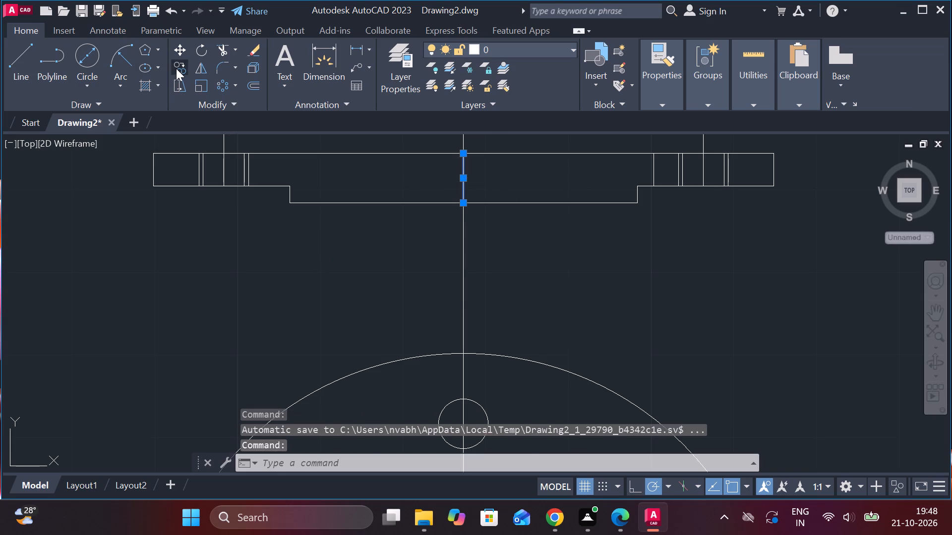
left_click(465, 174)
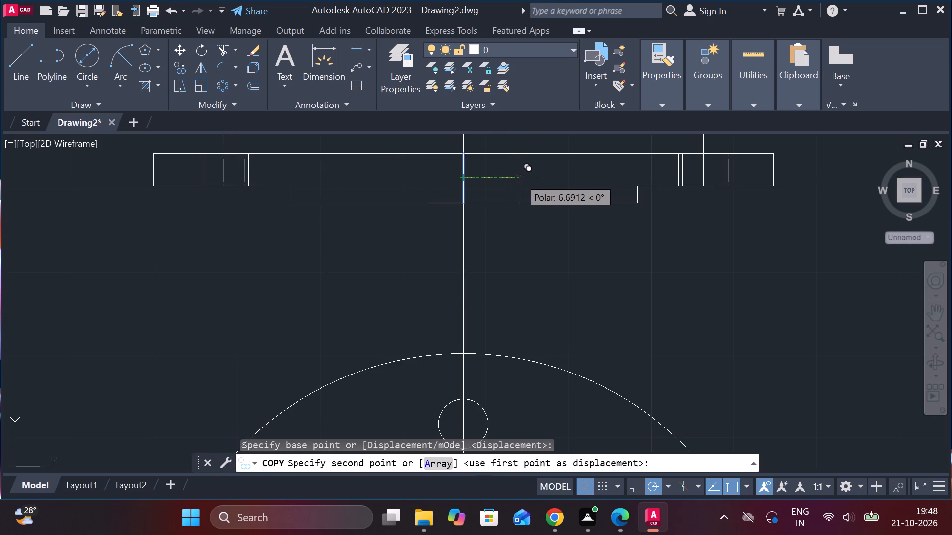
key("5")
key("Return")
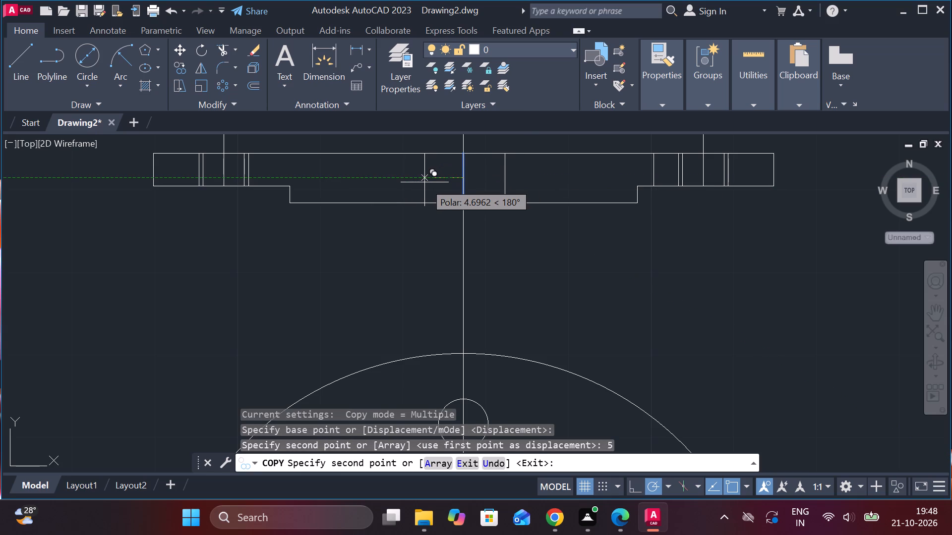
key("5")
key("Return")
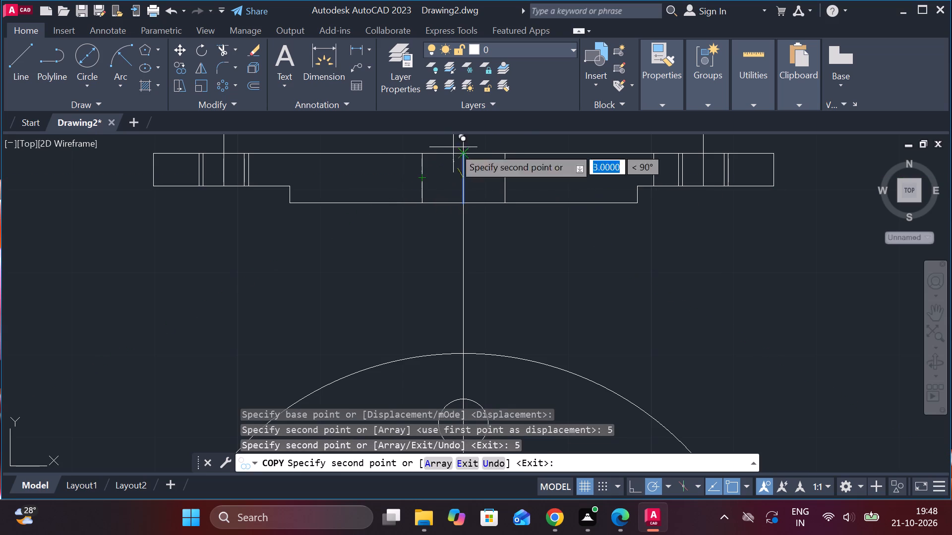
key("Escape")
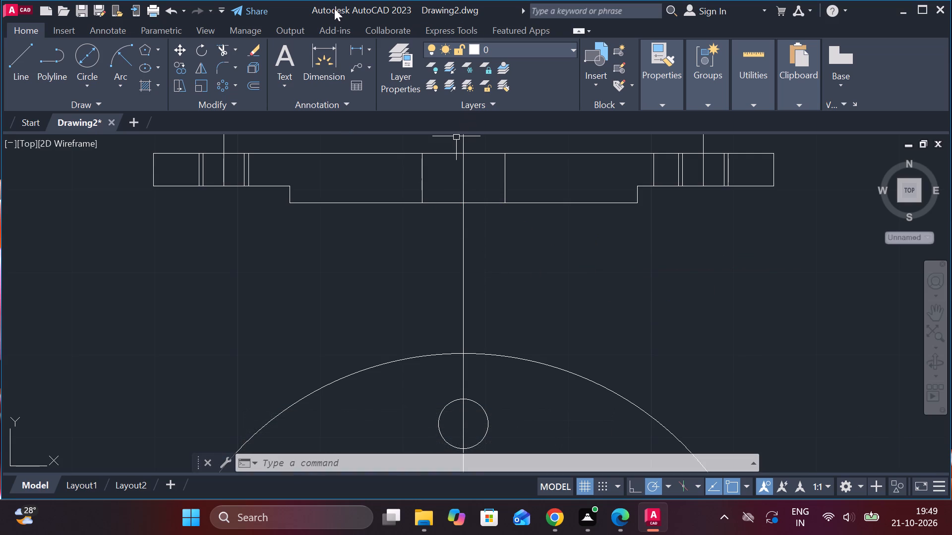
Check the spacing between the two copied hole lines at the cover view's bottom edge with a linear dimension.
left_click(356, 48)
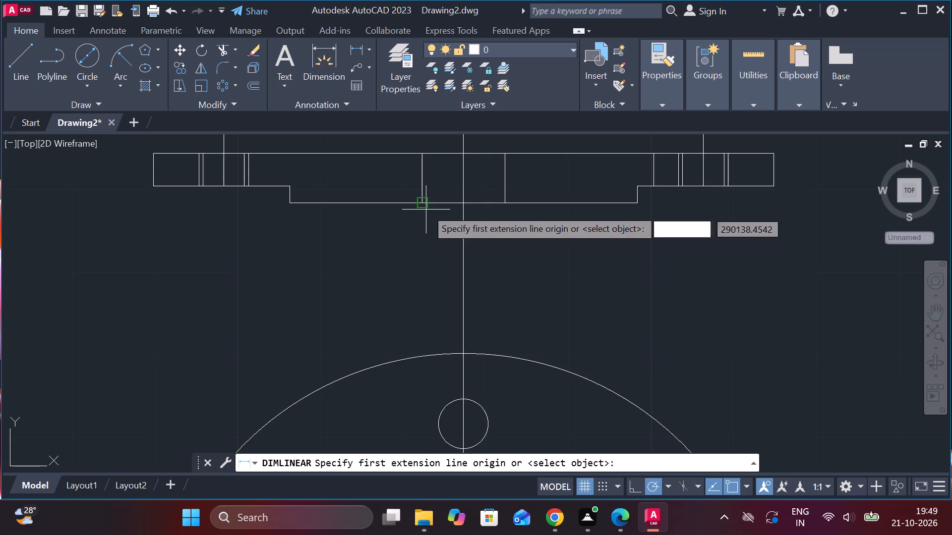
left_click(426, 207)
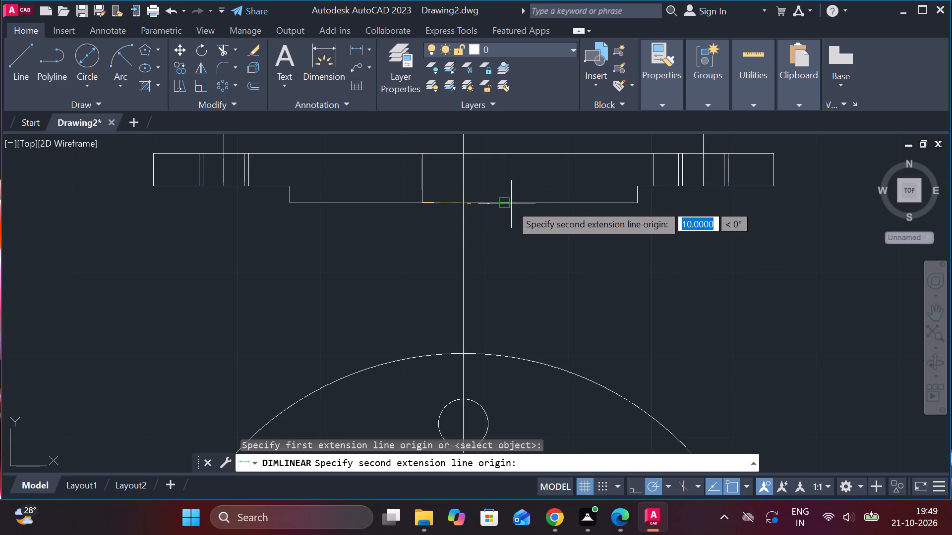
left_click(504, 203)
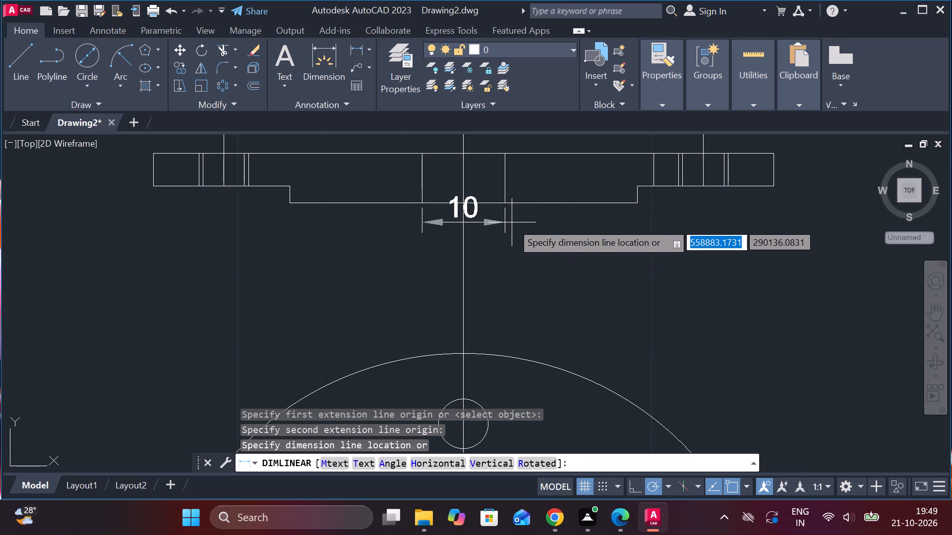
key("Escape")
Draw a horizontal centre line about 98 units long through the plan view's centre, extending past the outer circle on both sides.
scroll(512, 222, "down", 2)
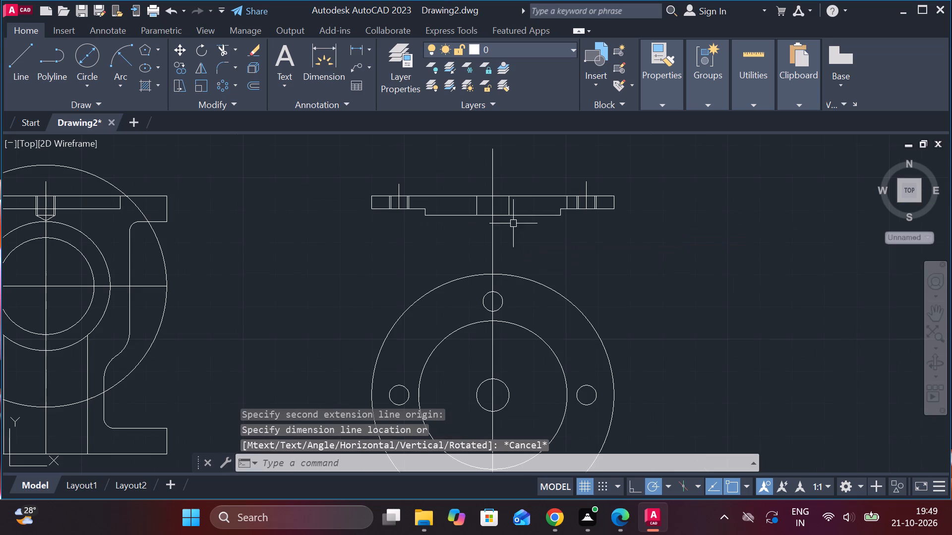
scroll(602, 295, "down", 1)
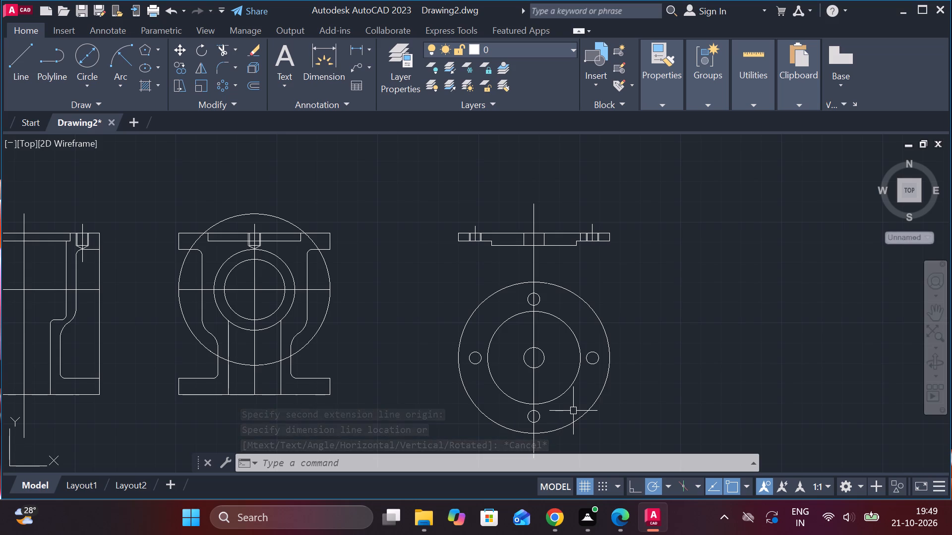
scroll(573, 411, "up", 1)
scroll(573, 411, "down", 1)
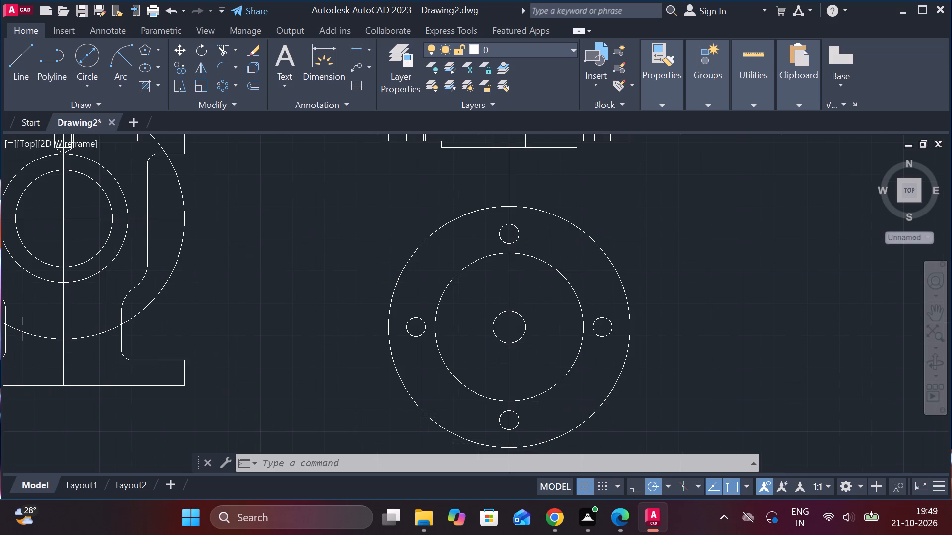
left_click(17, 63)
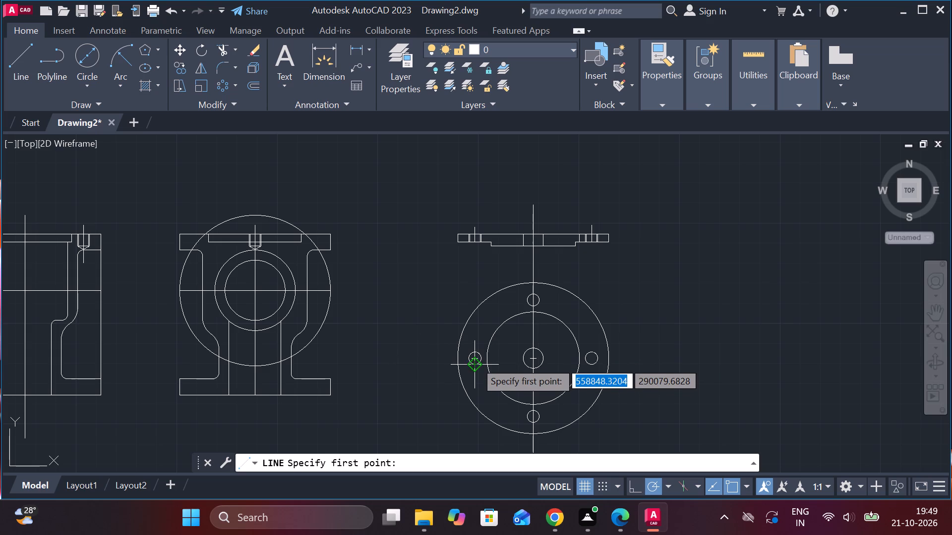
left_click(432, 358)
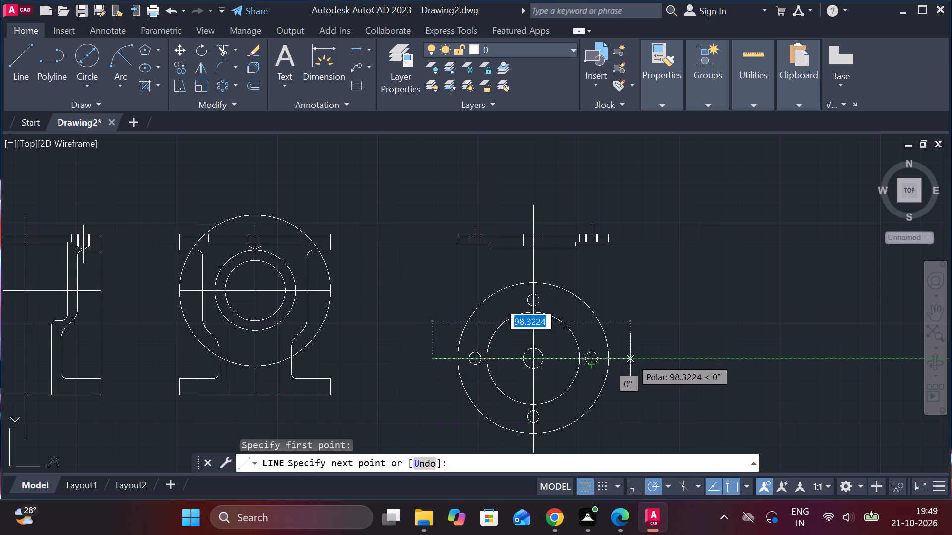
left_click(630, 357)
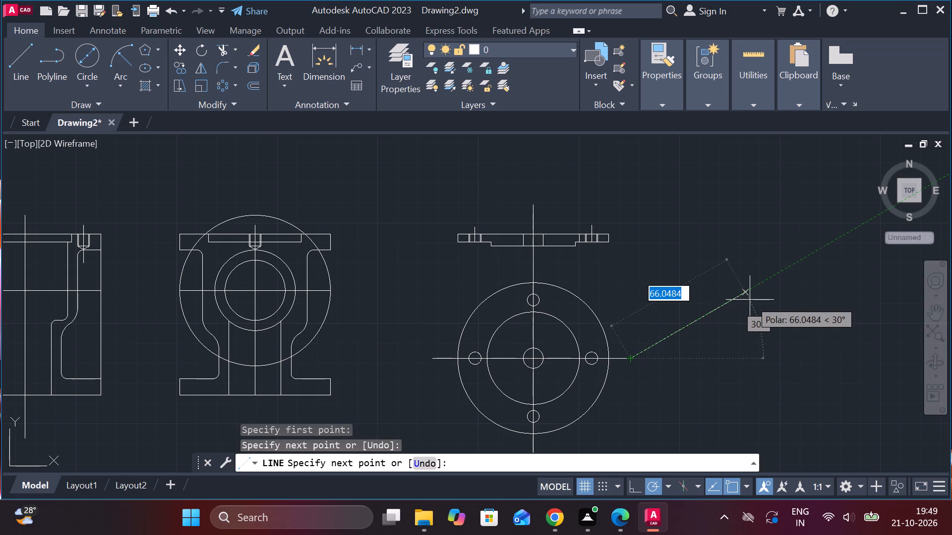
key("Escape")
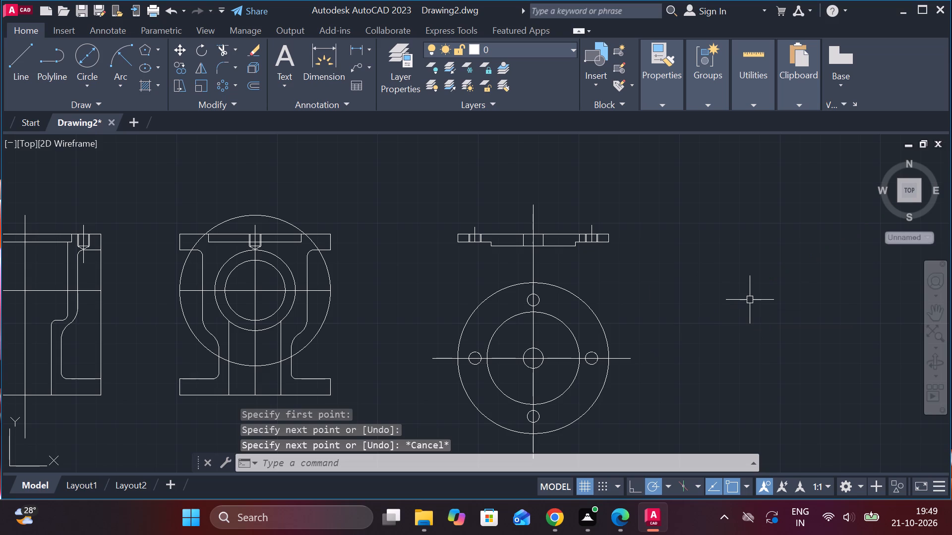
Load the DASHED linetype from acadiso.lin into the drawing.
left_click(676, 108)
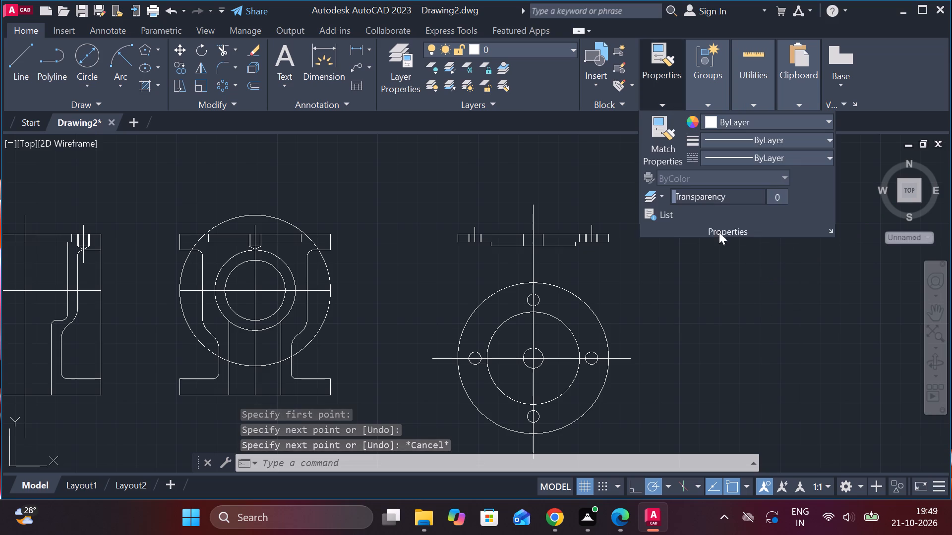
left_click(809, 153)
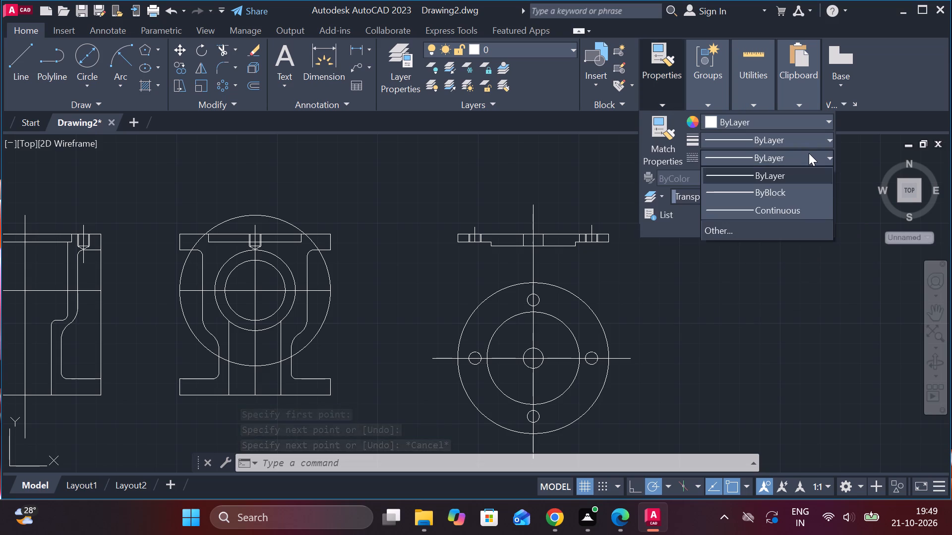
left_click(785, 227)
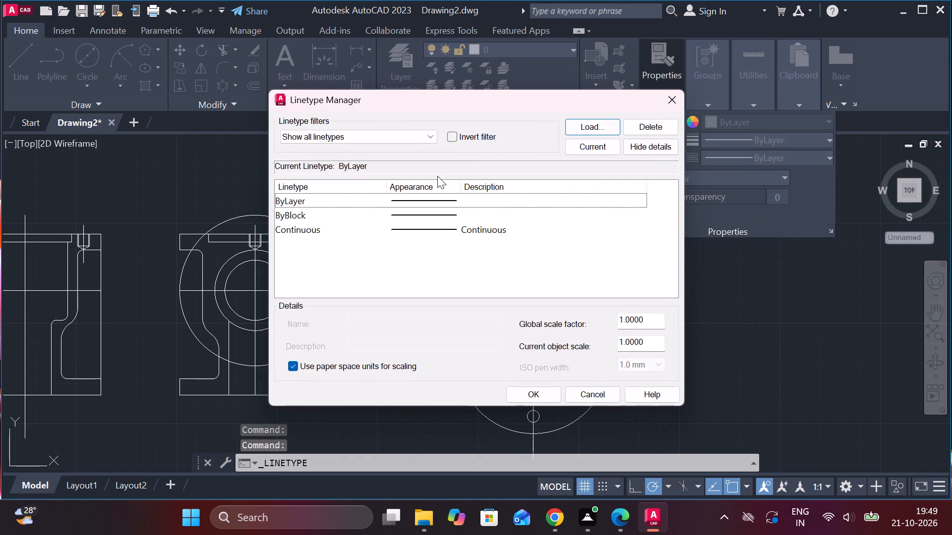
left_click(606, 127)
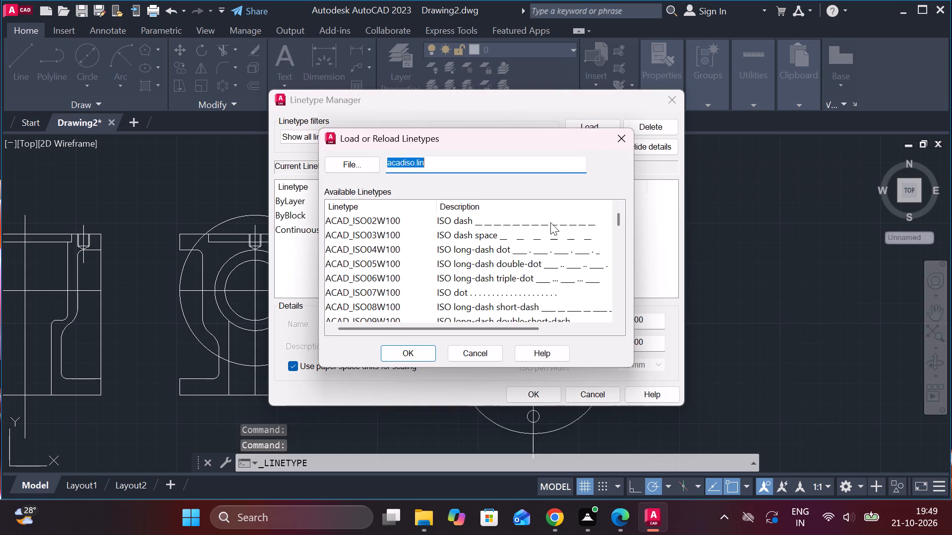
scroll(434, 275, "down", 2)
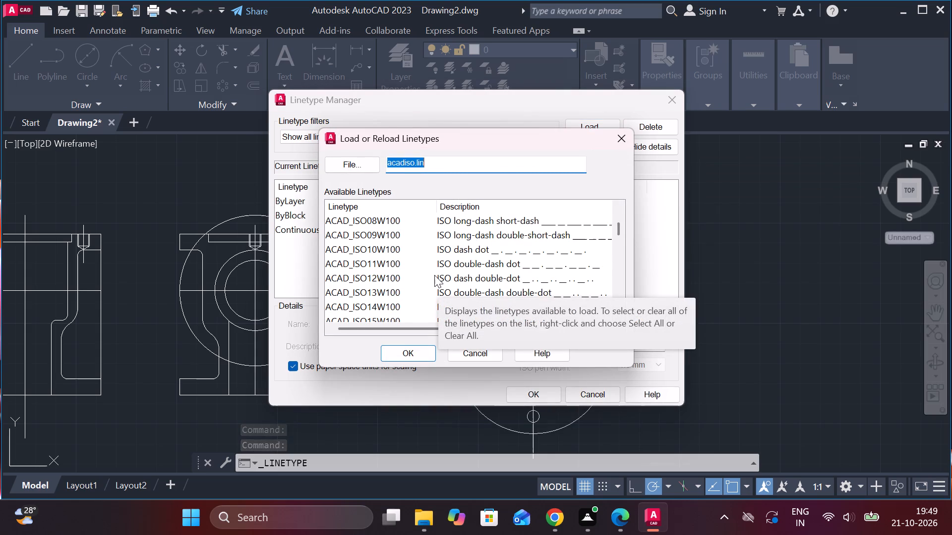
scroll(434, 275, "down", 1)
scroll(388, 279, "down", 2)
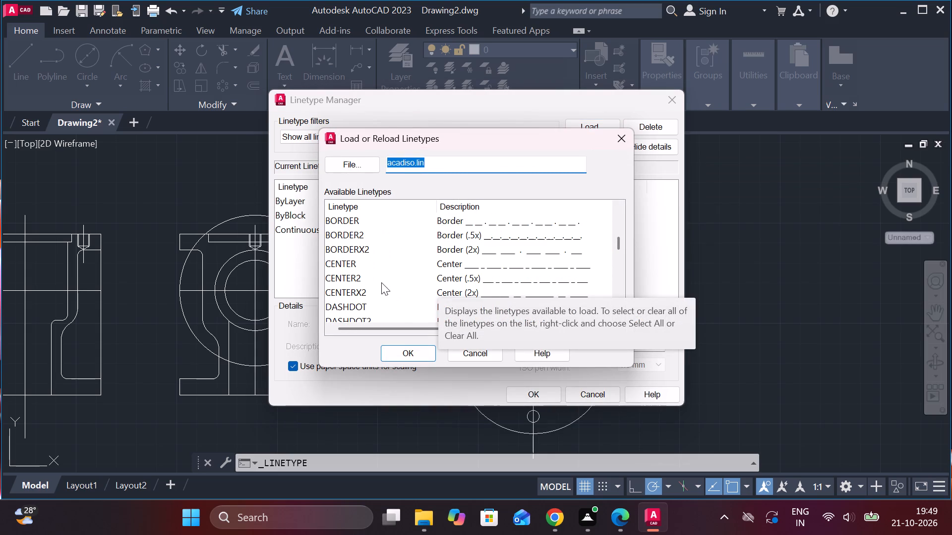
scroll(381, 282, "down", 1)
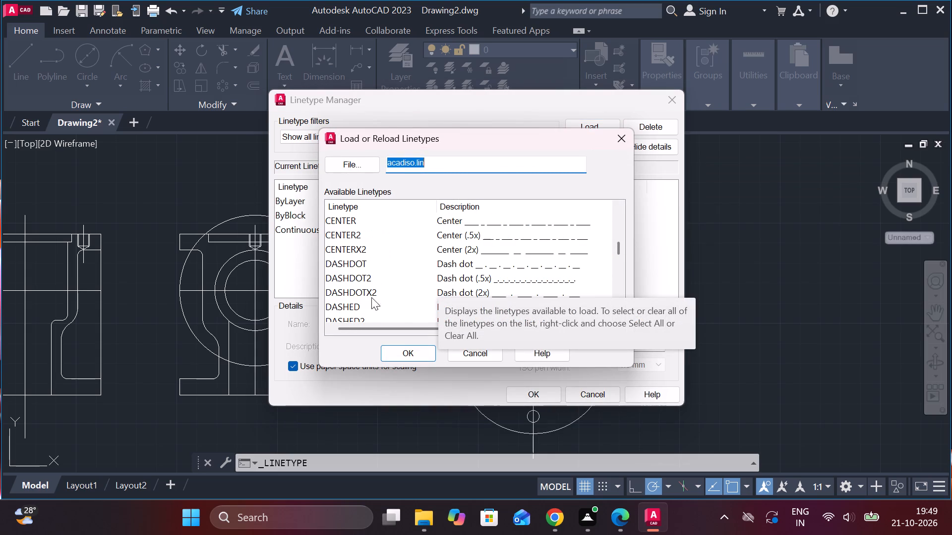
left_click(350, 303)
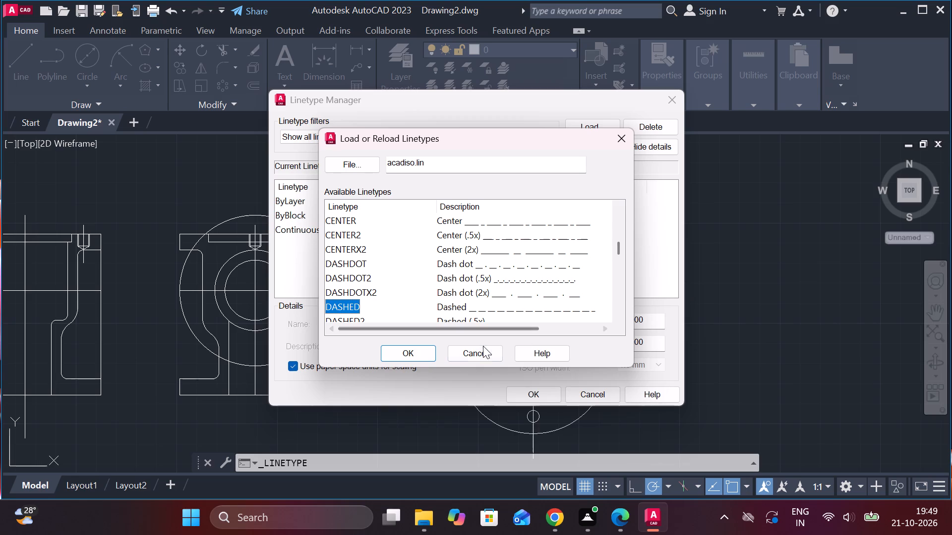
left_click(414, 352)
left_click(537, 395)
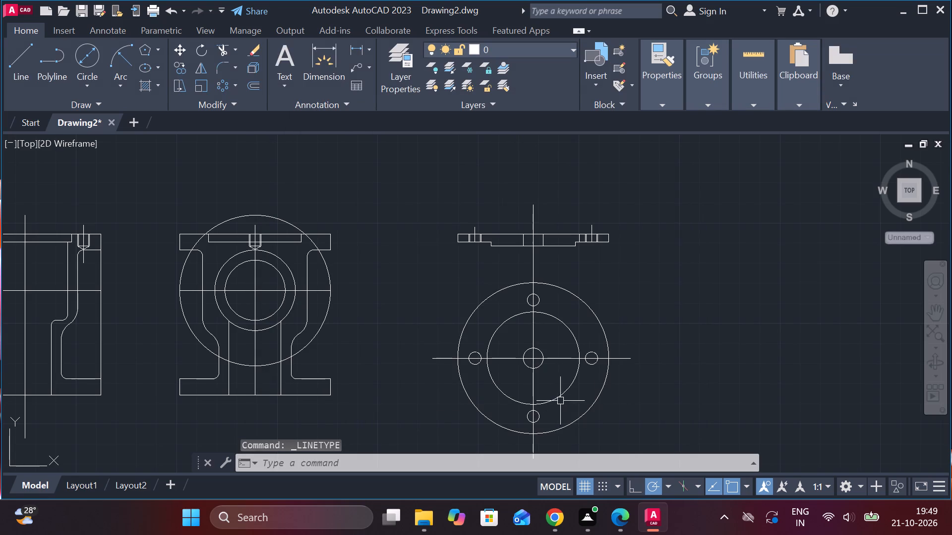
Apply the DASHED linetype to the large inner circle of the cover's plan view.
left_click(566, 392)
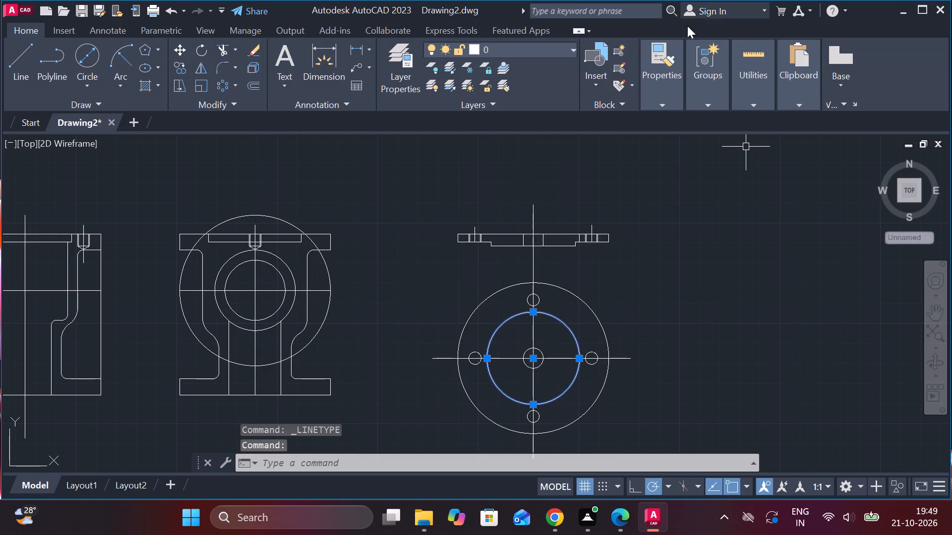
left_click(667, 103)
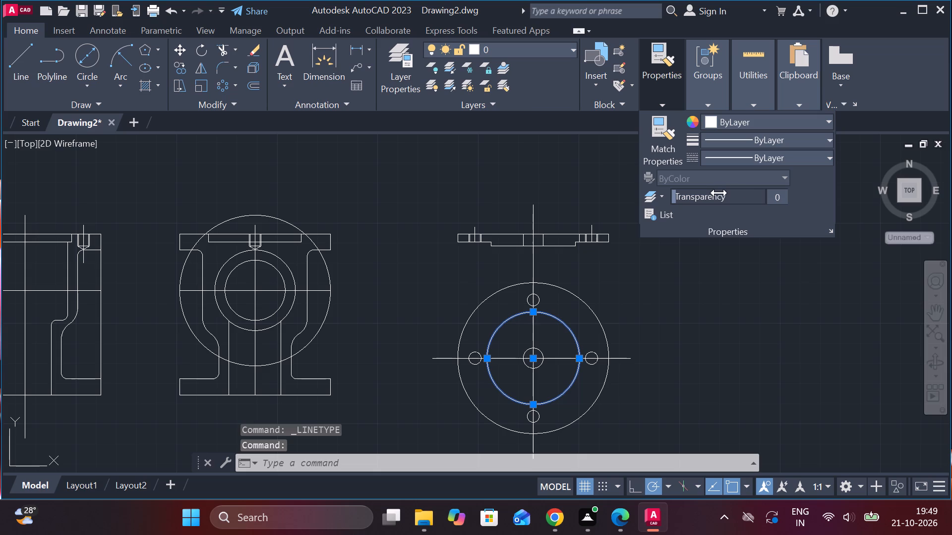
left_click(787, 160)
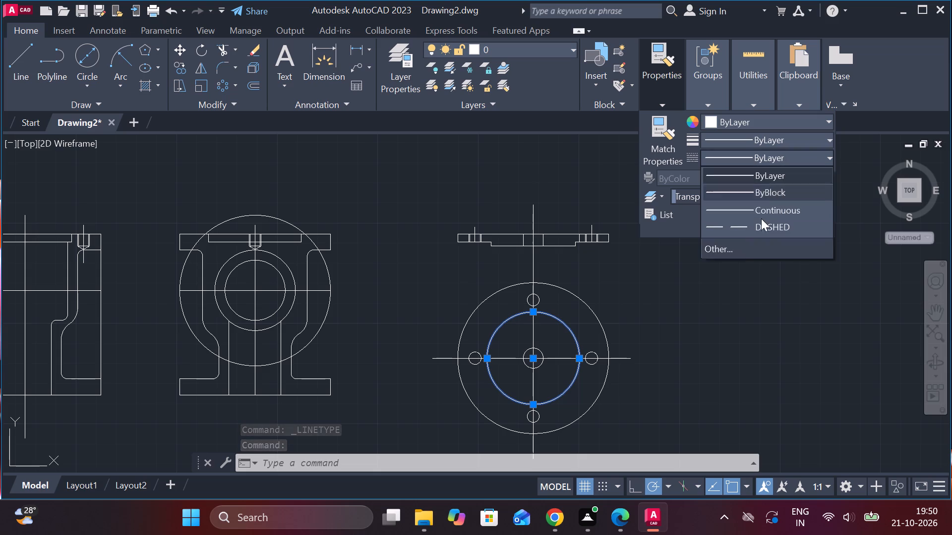
left_click(757, 231)
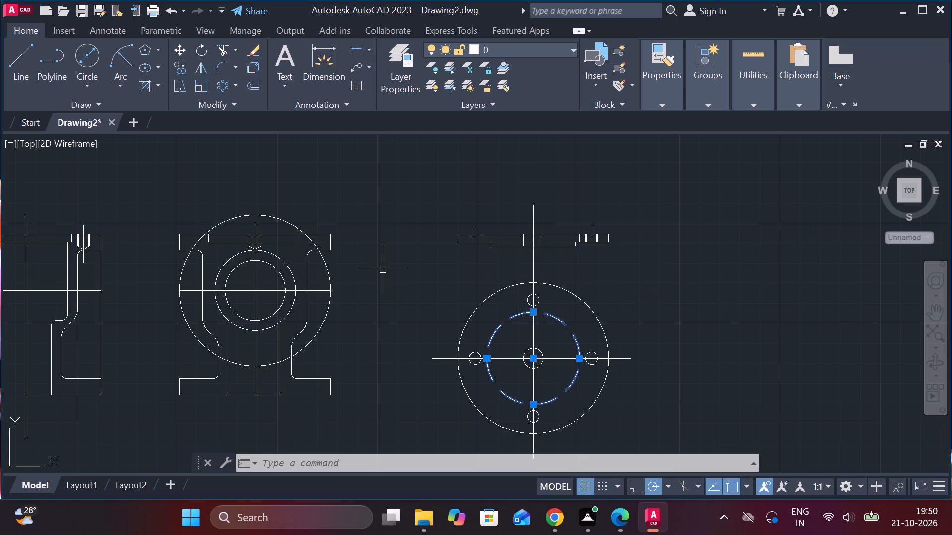
scroll(409, 244, "down", 2)
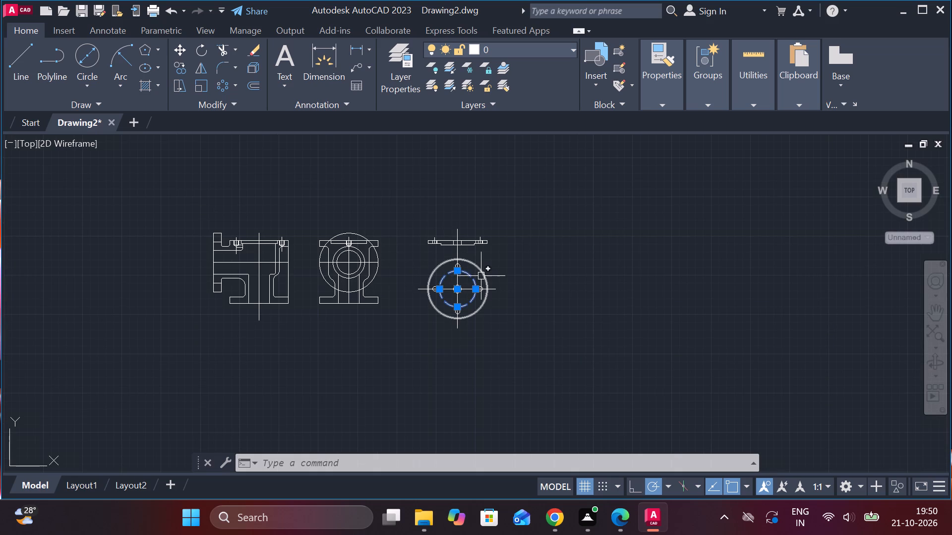
key("Escape")
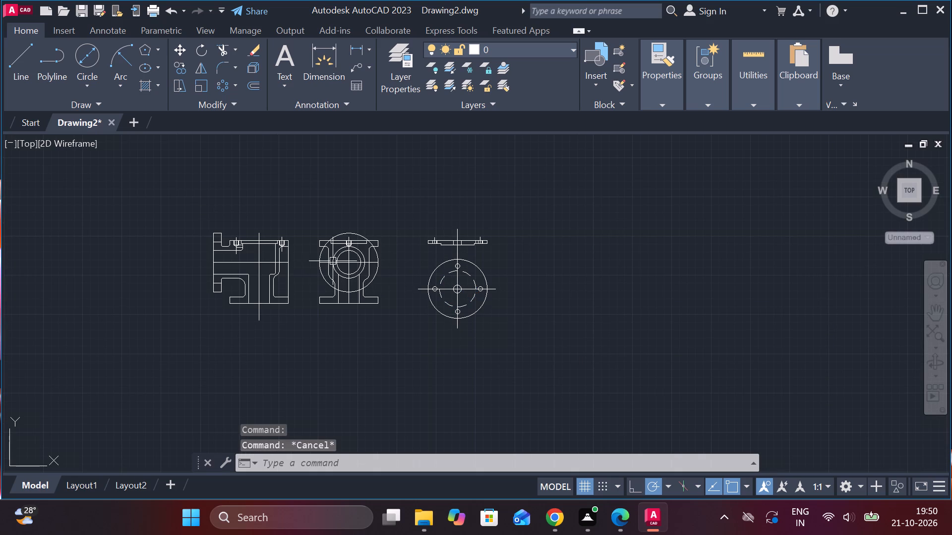
Apply the DASHED linetype to the body end view's top edge, recess floor lines, two upper side walls and larger inner circle.
scroll(341, 250, "up", 3)
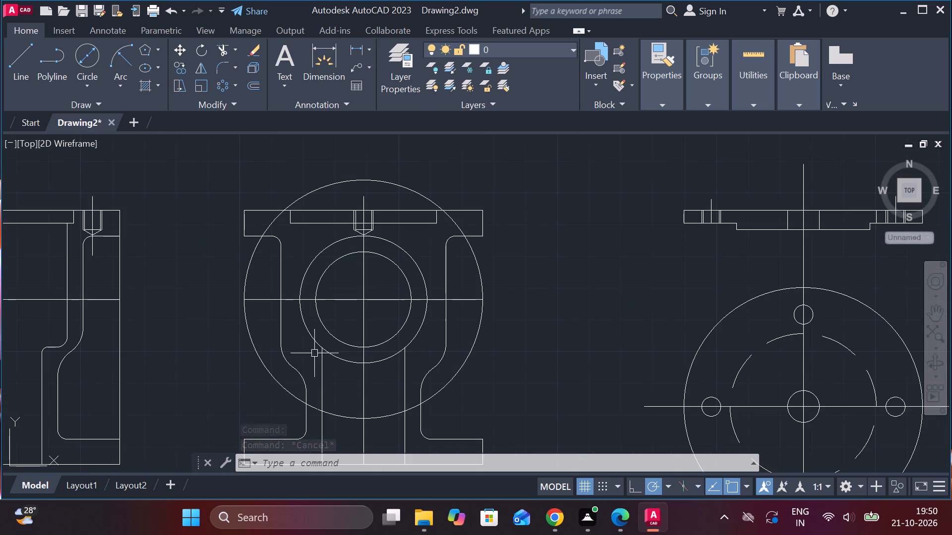
left_click(282, 319)
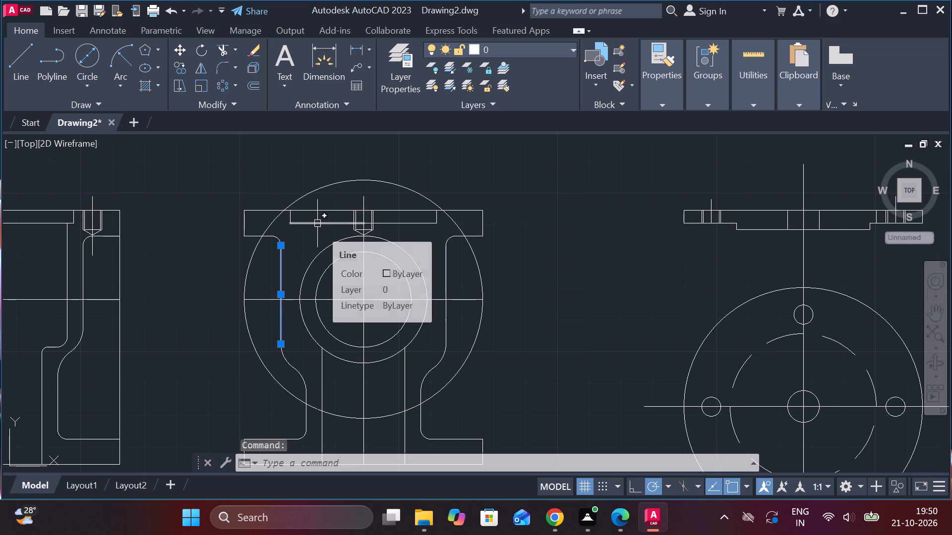
left_click(317, 223)
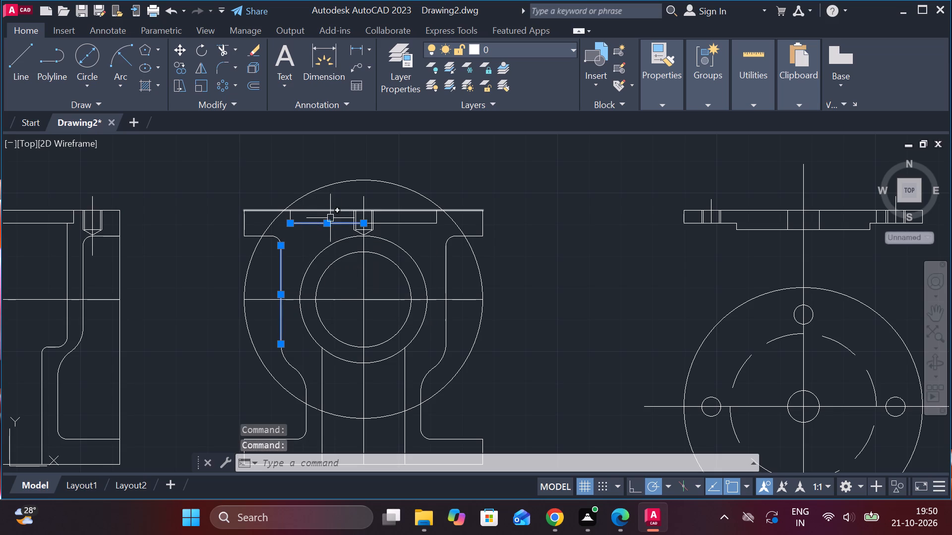
double_click(410, 224)
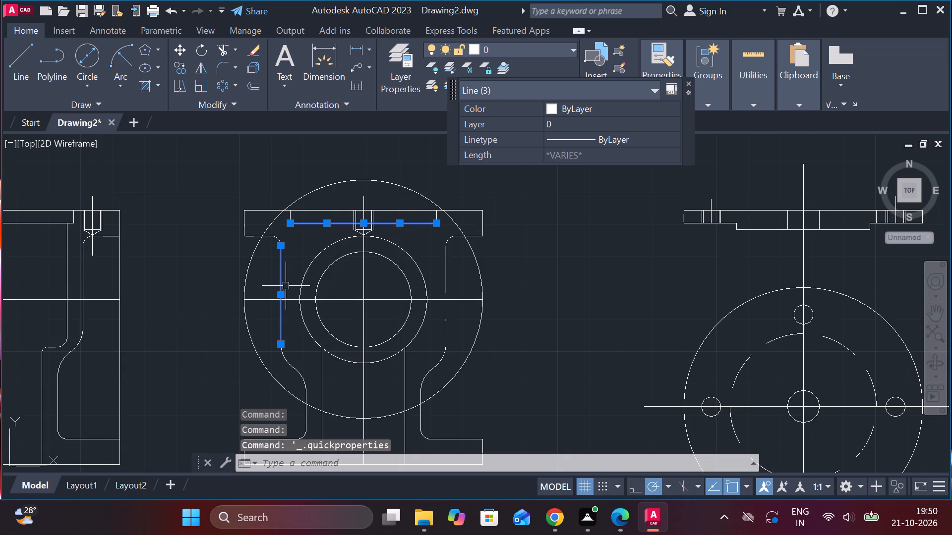
left_click(318, 209)
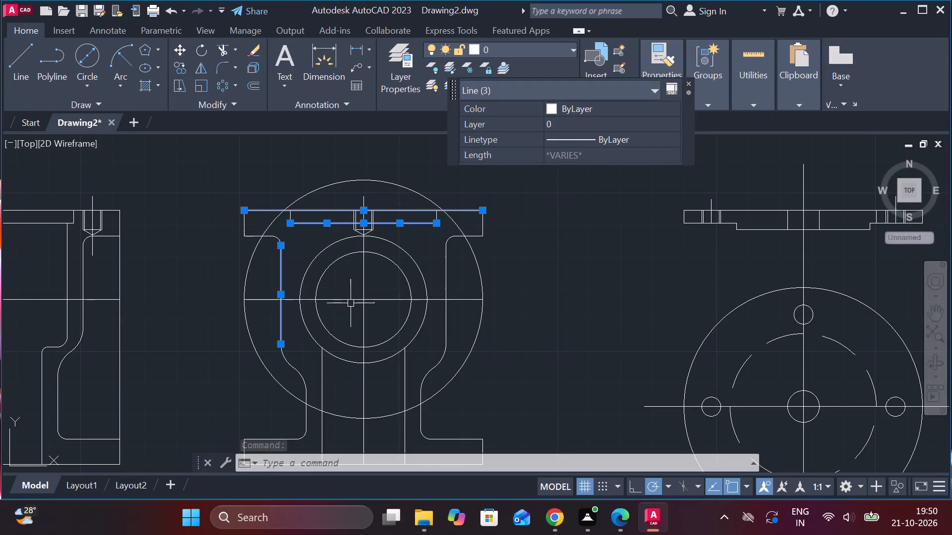
left_click(447, 319)
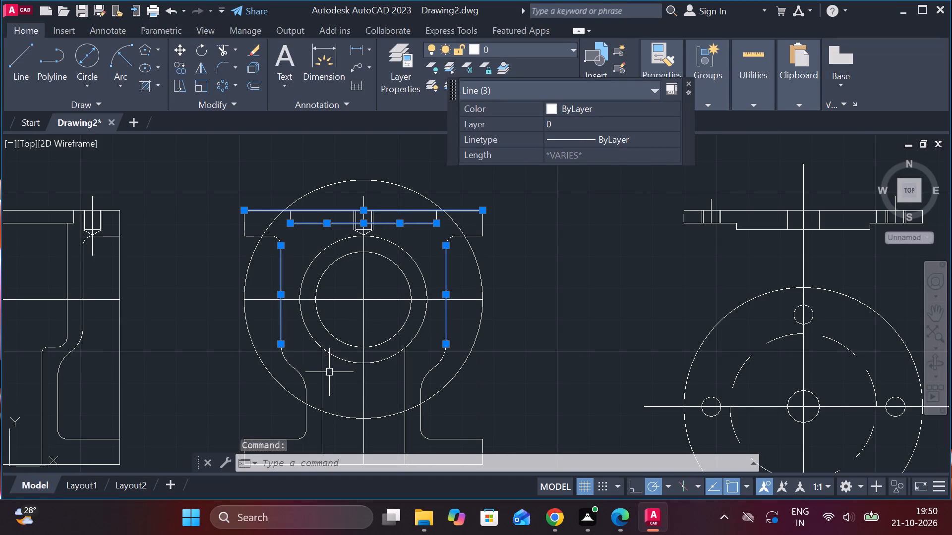
double_click(380, 361)
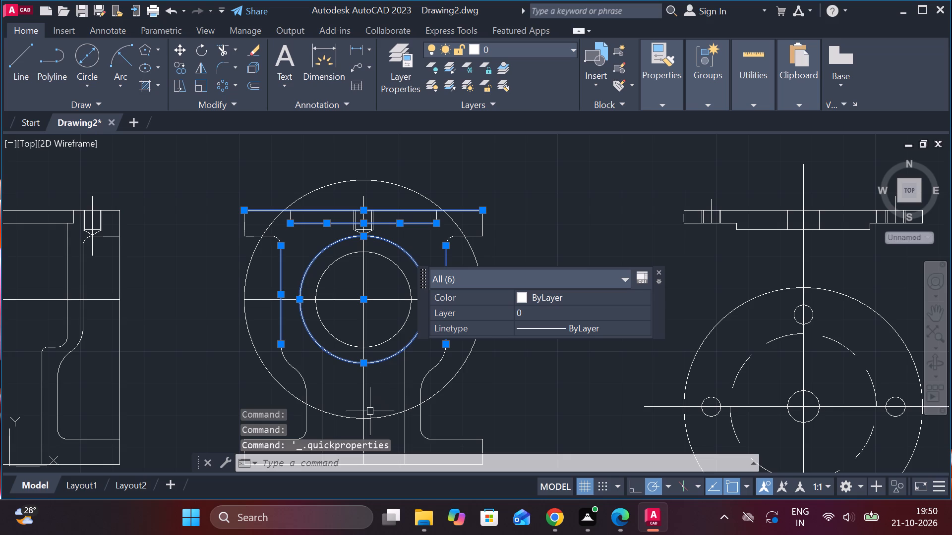
left_click(320, 387)
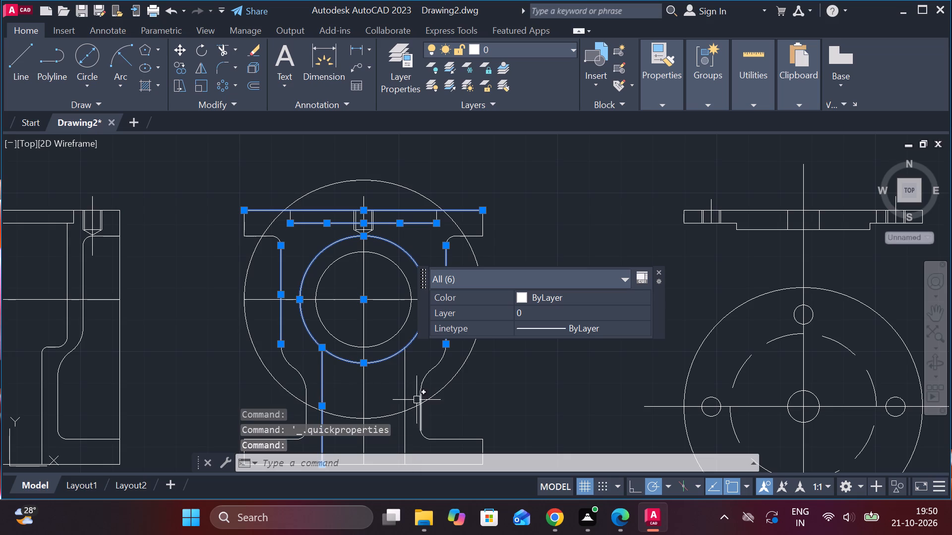
left_click(408, 397)
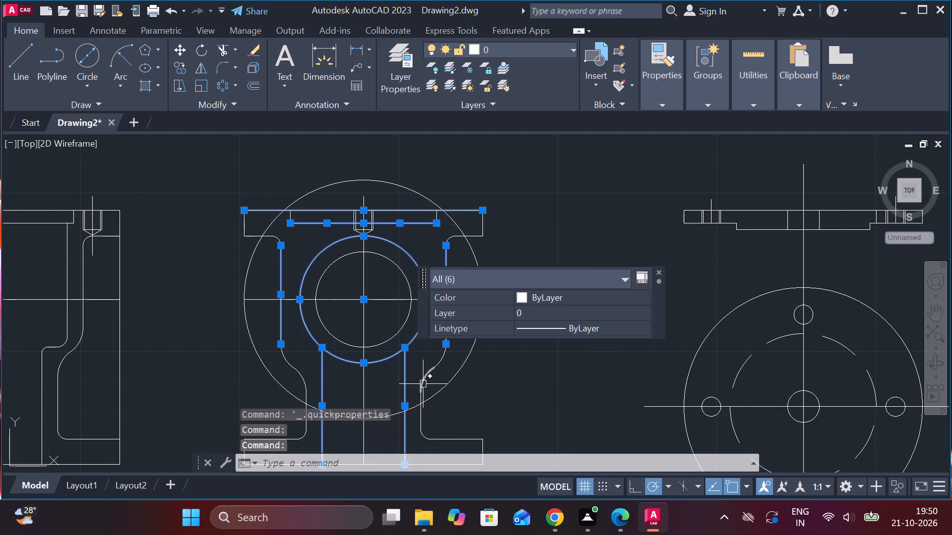
scroll(395, 386, "down", 1)
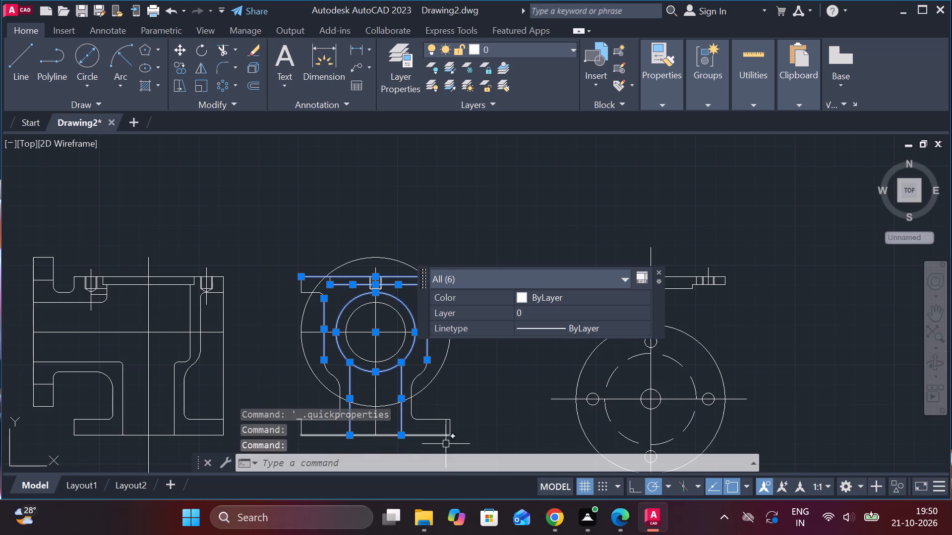
left_click(602, 331)
left_click(646, 323)
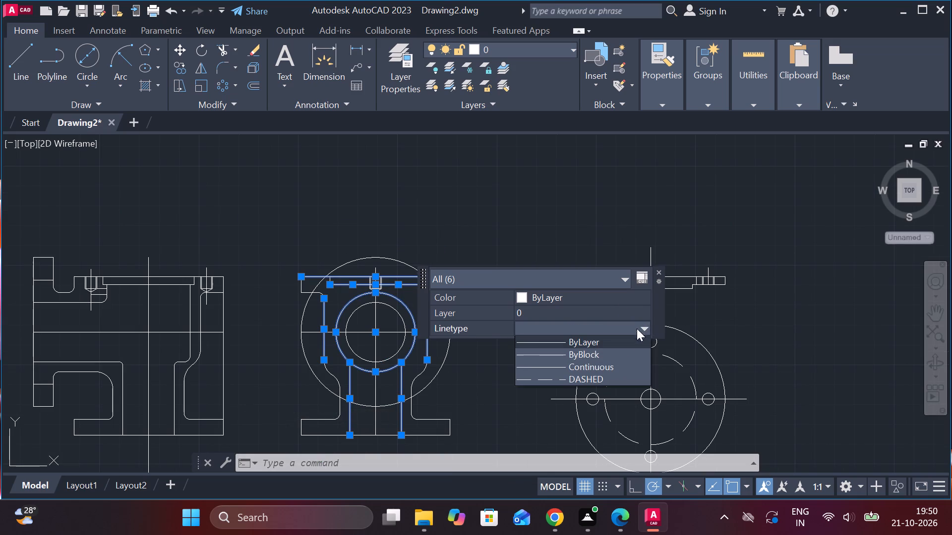
left_click(595, 377)
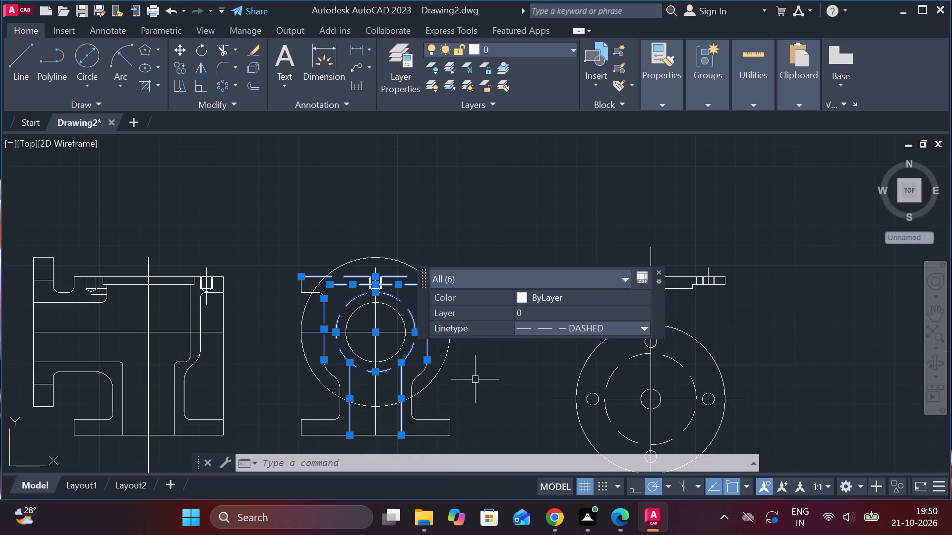
scroll(475, 379, "down", 1)
key("Escape")
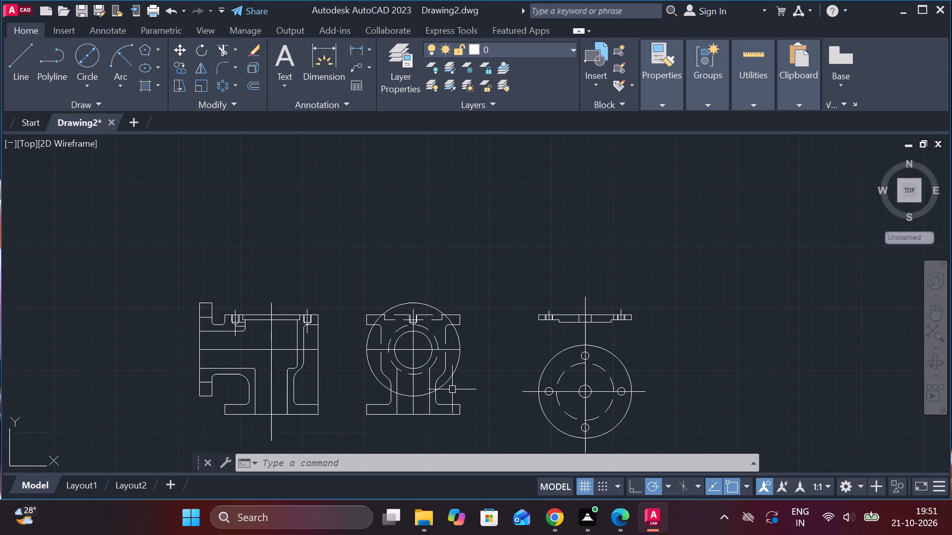
Apply the DASHED linetype to the two vertical bore lines below the circles in the body's end view.
scroll(437, 413, "up", 2)
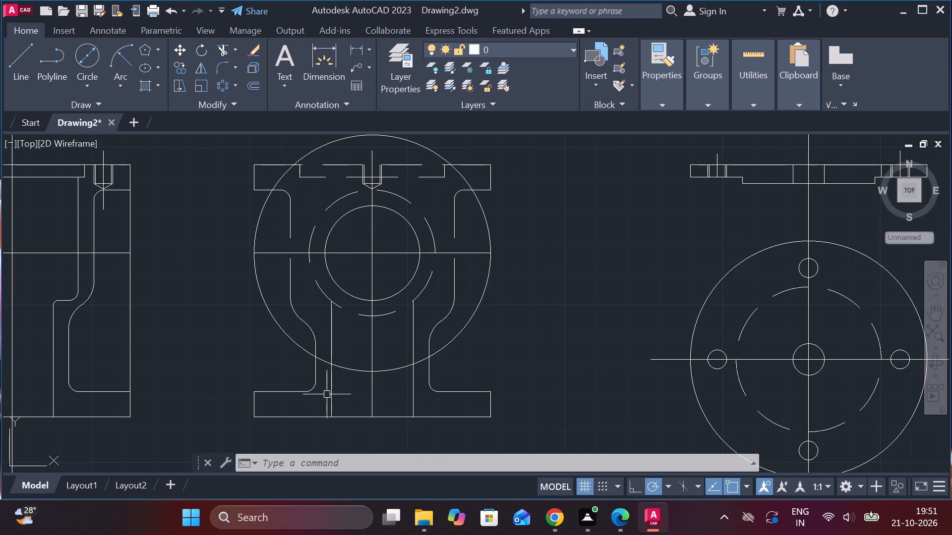
left_click(329, 392)
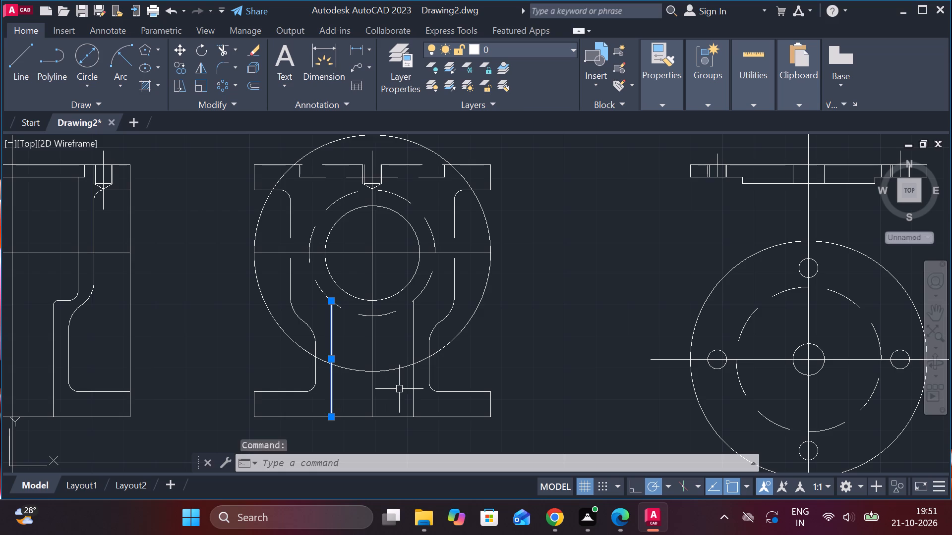
left_click(414, 387)
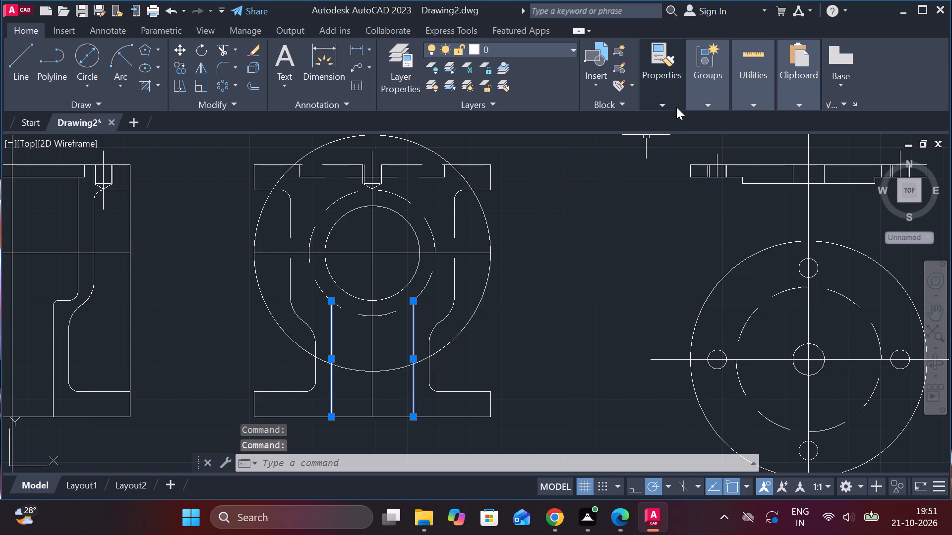
left_click(676, 106)
left_click(794, 158)
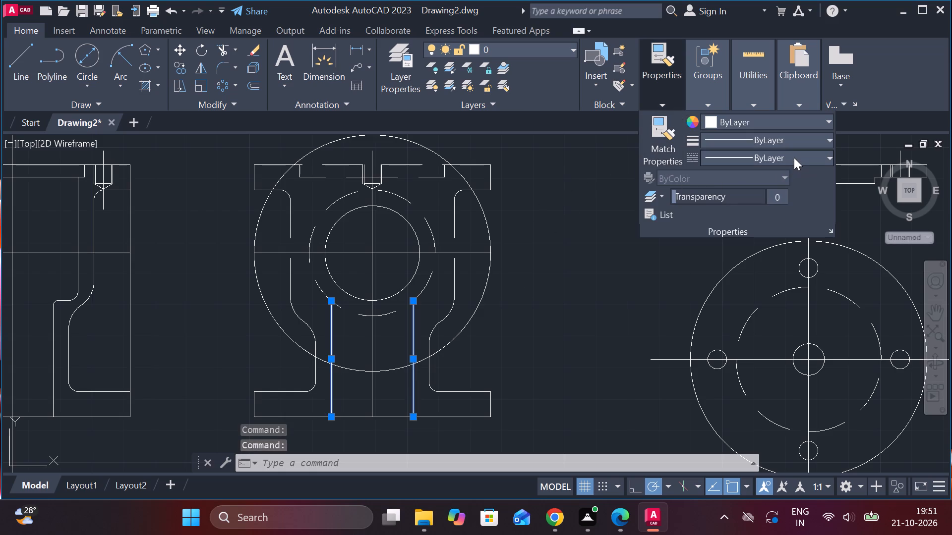
left_click(758, 226)
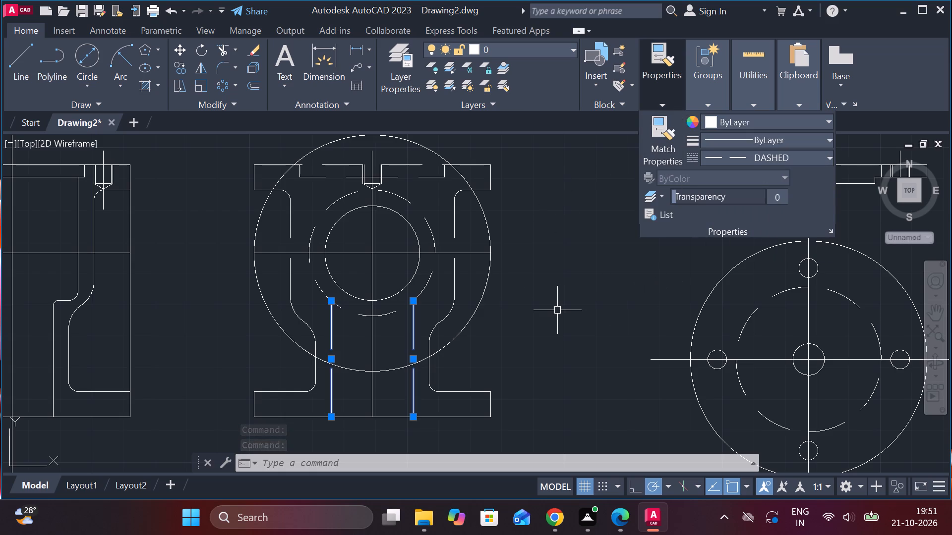
scroll(560, 303, "down", 1)
key("Escape")
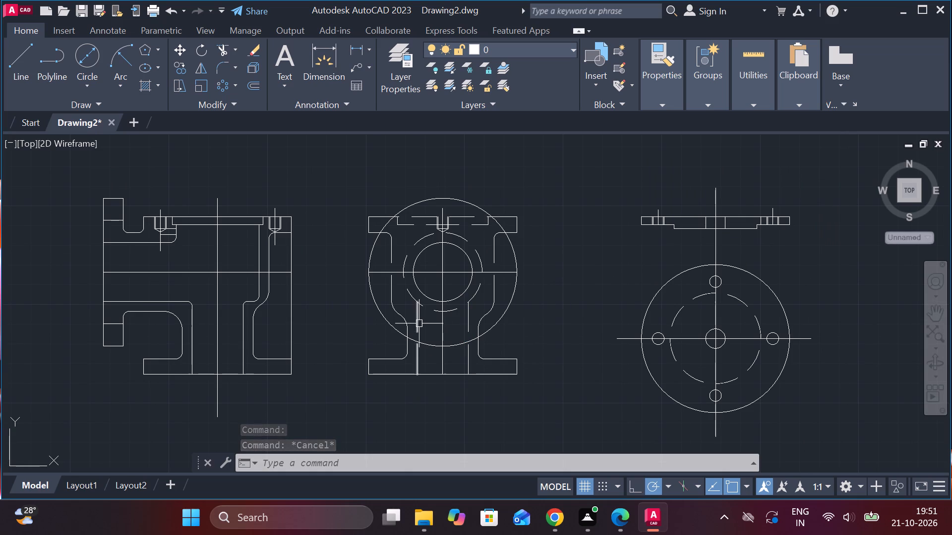
Apply the DASHED linetype to the two arcs below the upper side walls in the body's end view.
scroll(404, 321, "up", 2)
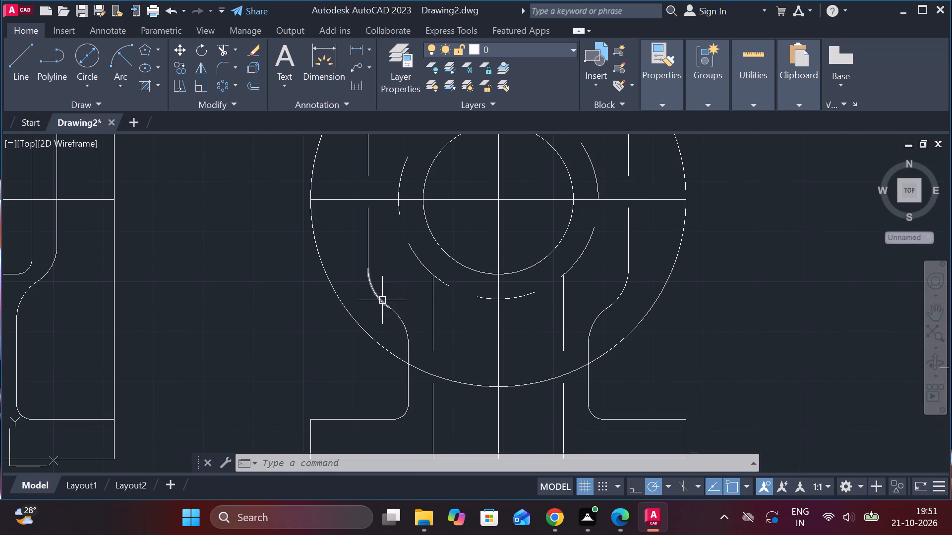
left_click(381, 298)
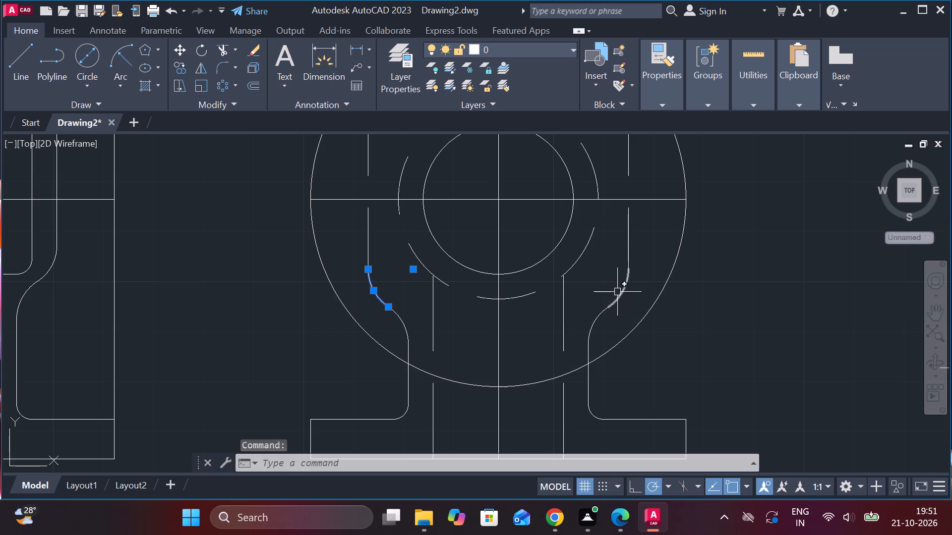
left_click(619, 292)
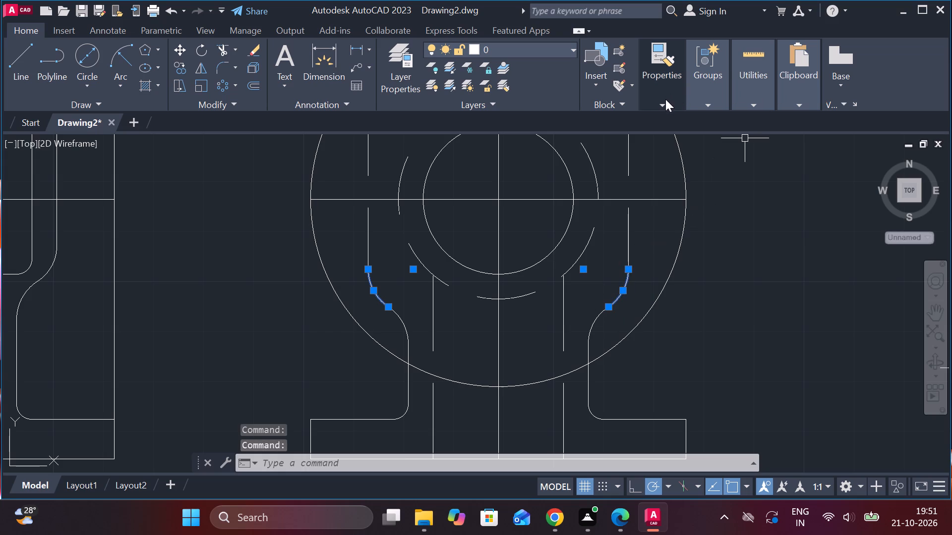
left_click(665, 99)
left_click(743, 155)
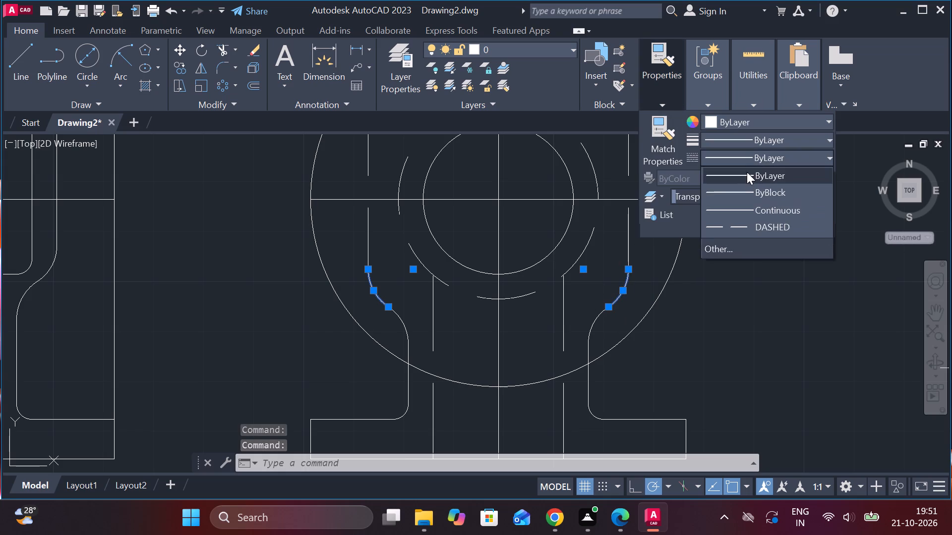
left_click(752, 228)
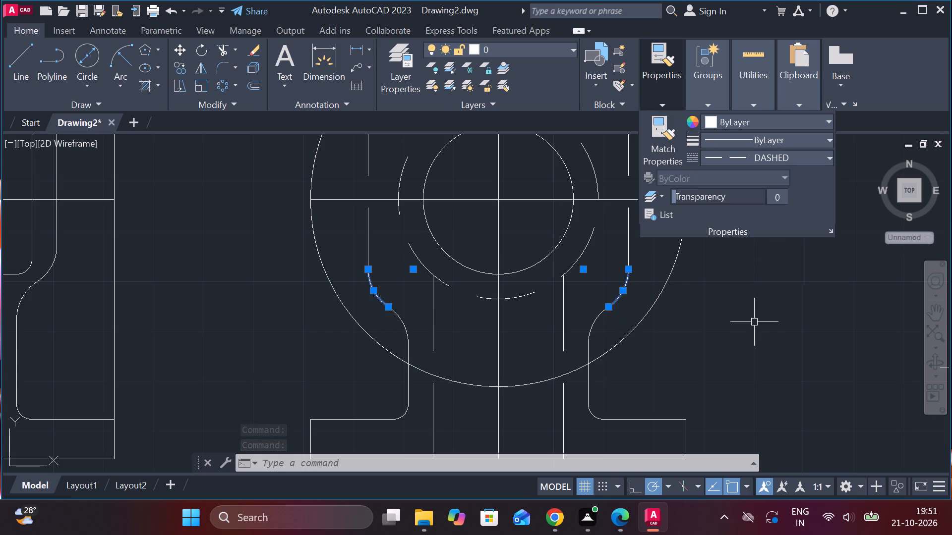
left_click(671, 101)
left_click(821, 157)
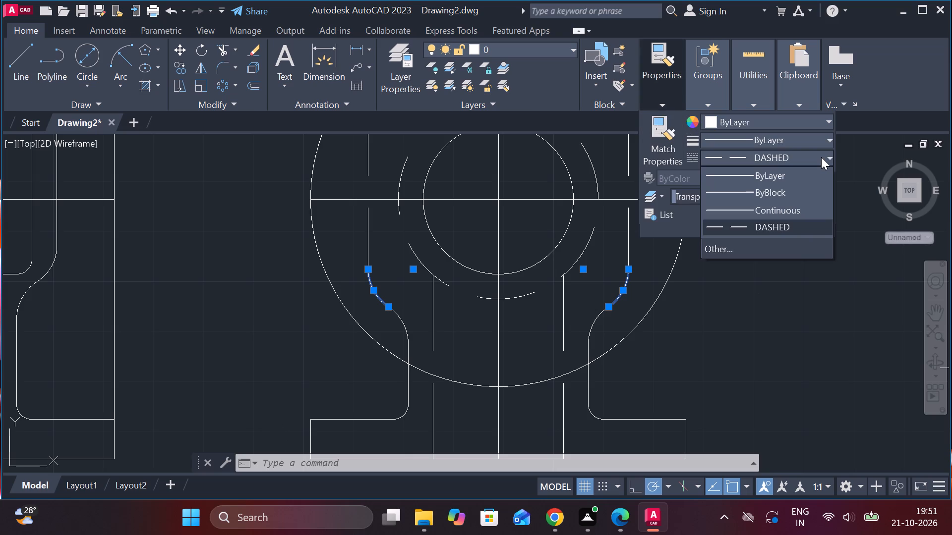
left_click(793, 227)
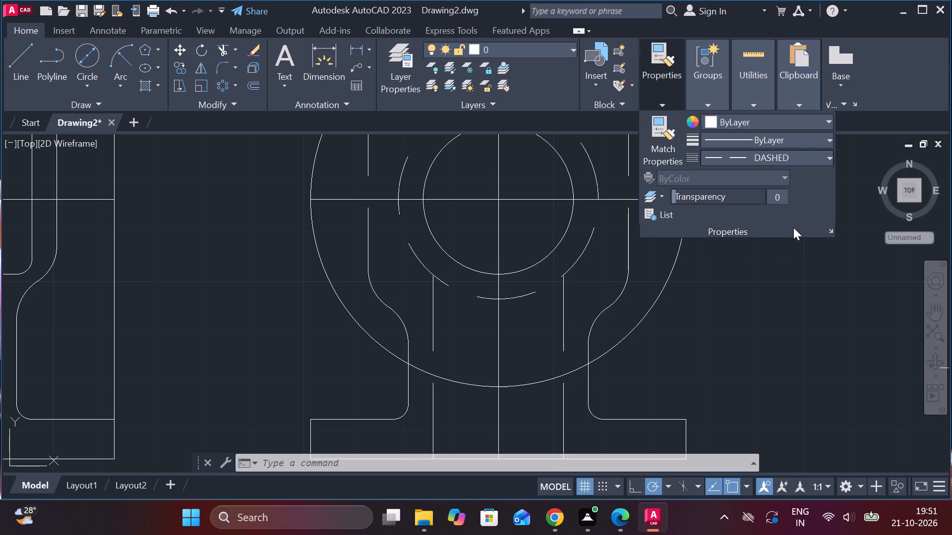
left_click(752, 302)
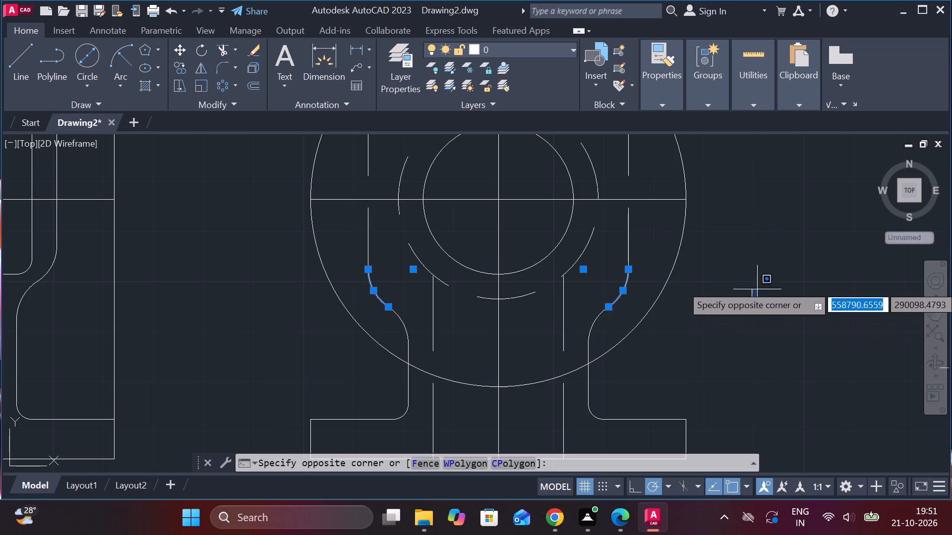
key("Escape")
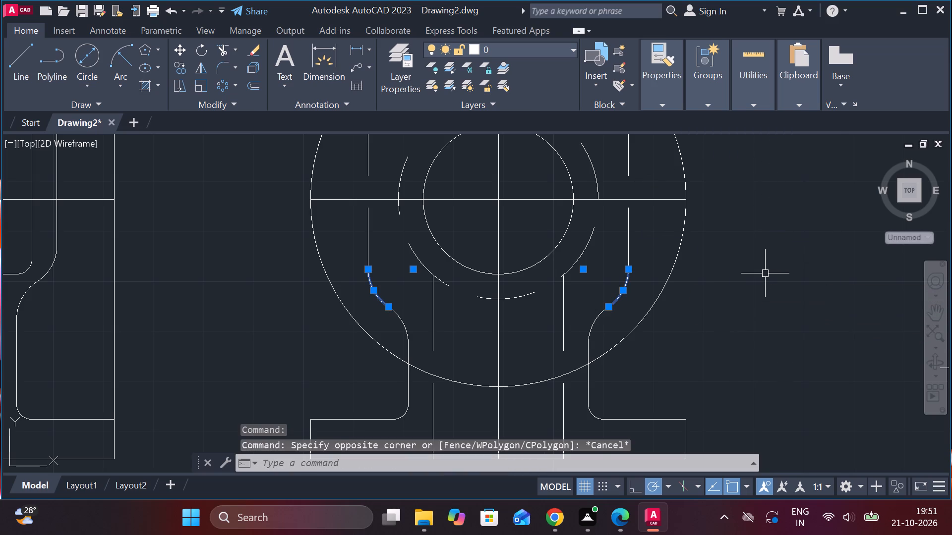
key("Escape")
Examine the dashed and solid linework across the body's two views and the cover views.
scroll(697, 336, "down", 2)
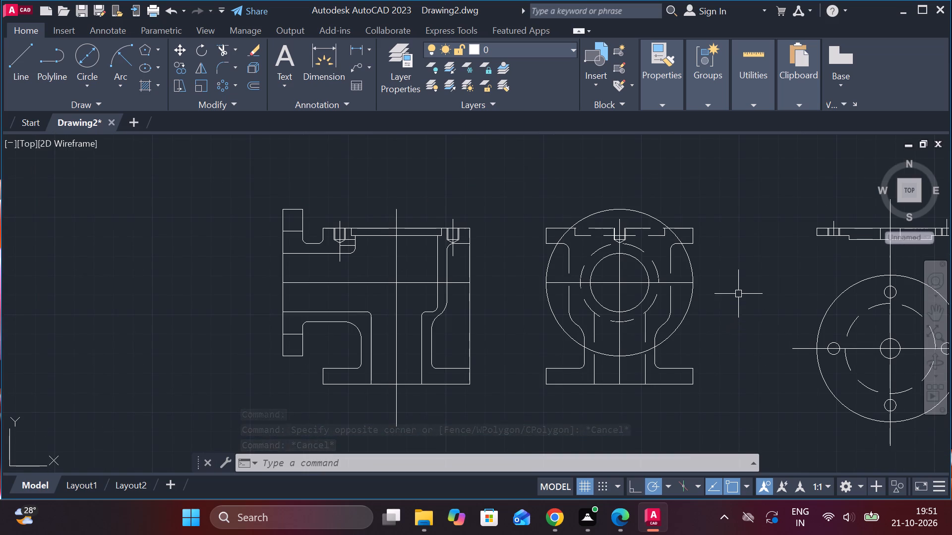
scroll(738, 278, "up", 2)
scroll(738, 278, "down", 3)
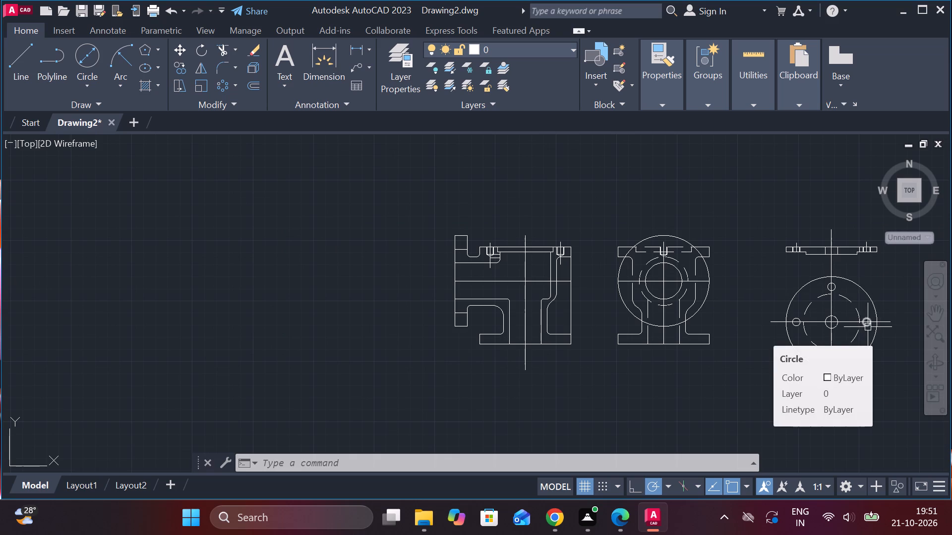
scroll(868, 327, "down", 2)
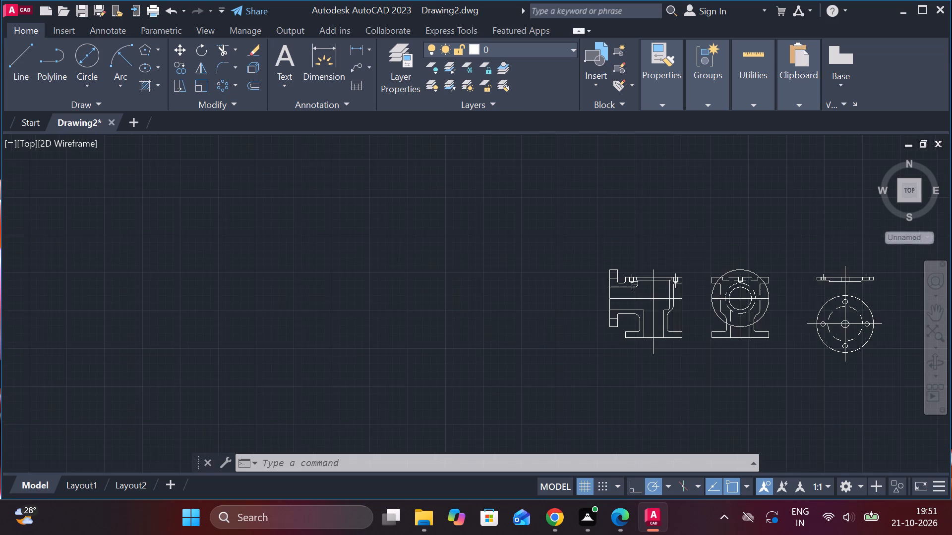
scroll(875, 352, "up", 1)
scroll(402, 230, "down", 1)
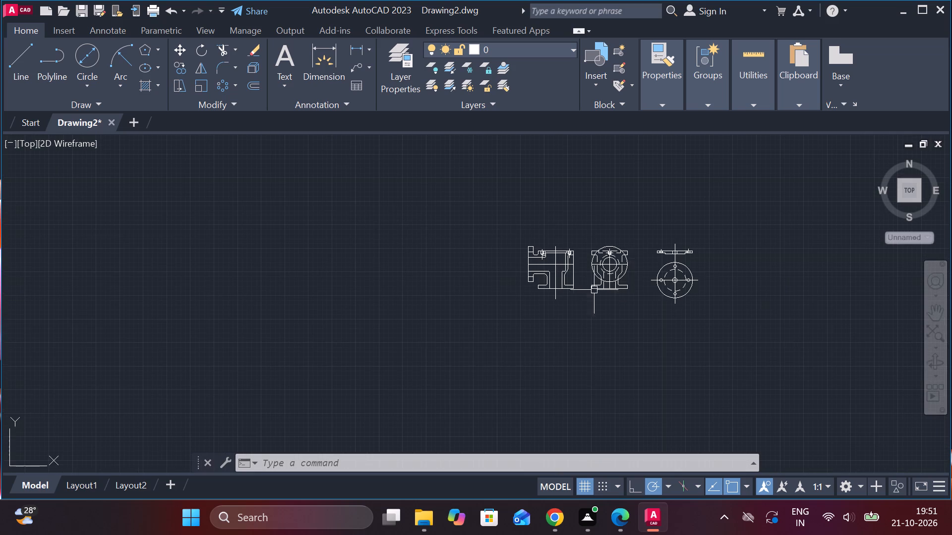
scroll(627, 273, "up", 3)
scroll(627, 273, "down", 1)
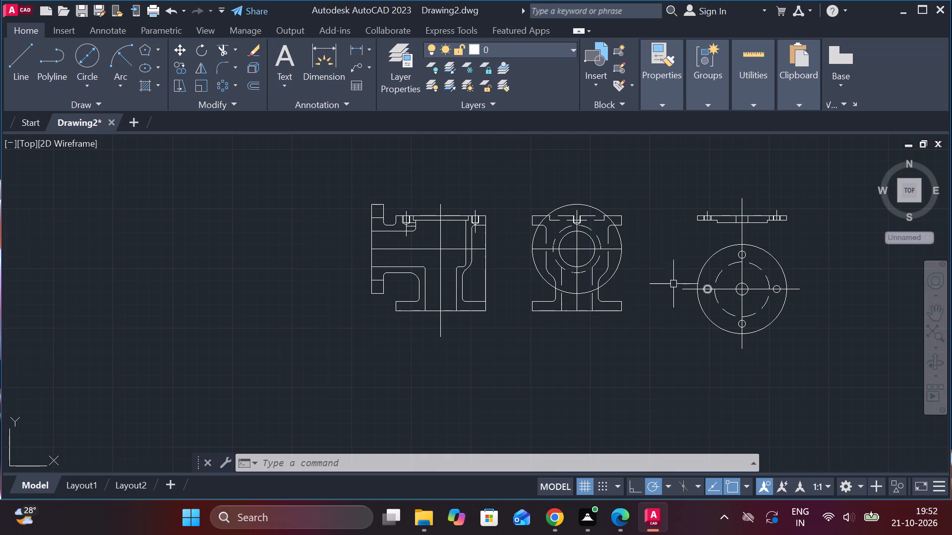
scroll(267, 291, "down", 3)
scroll(270, 312, "up", 3)
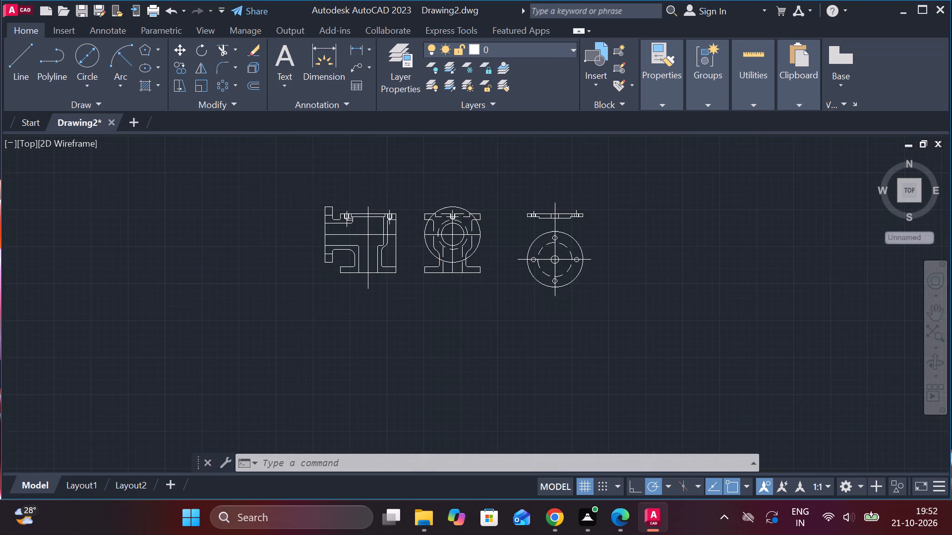
scroll(278, 318, "down", 1)
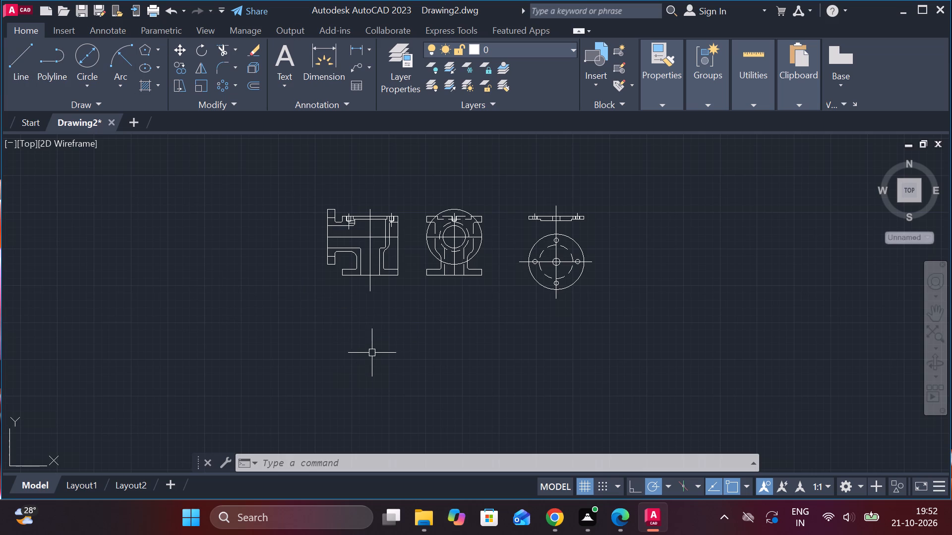
Draw a closed vertical rectangle 10 wide and 70 high with lines in the empty space below the body's front view.
left_click(355, 328)
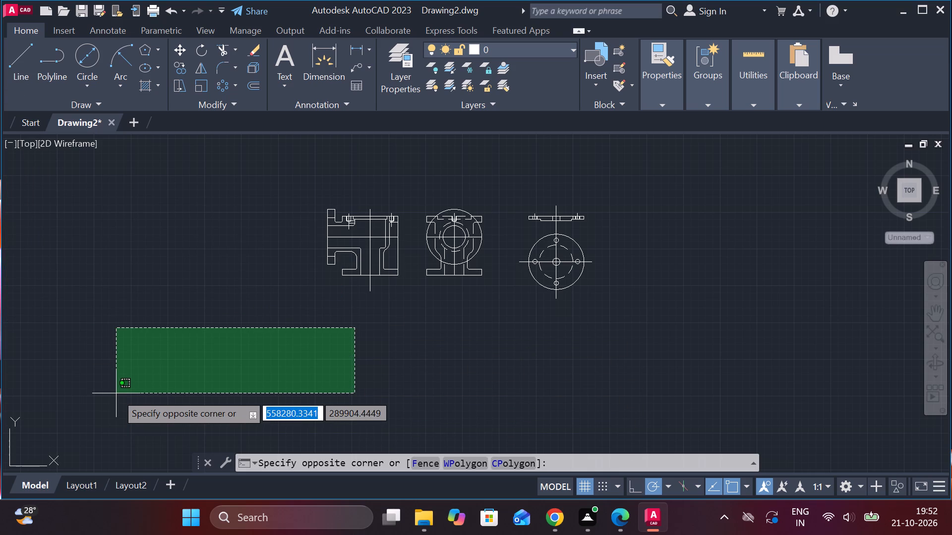
key("Escape")
left_click(35, 62)
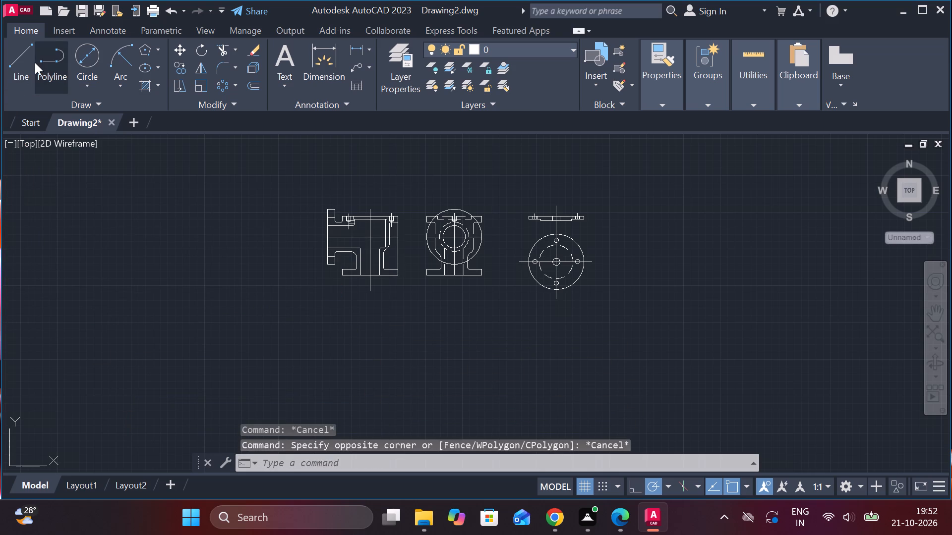
left_click(11, 62)
left_click(324, 338)
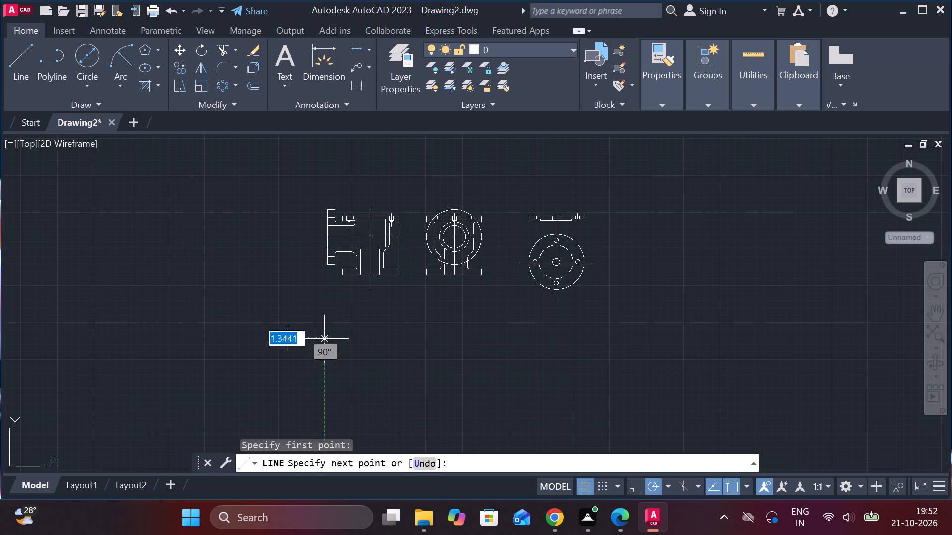
scroll(332, 415, "down", 2)
scroll(332, 415, "up", 2)
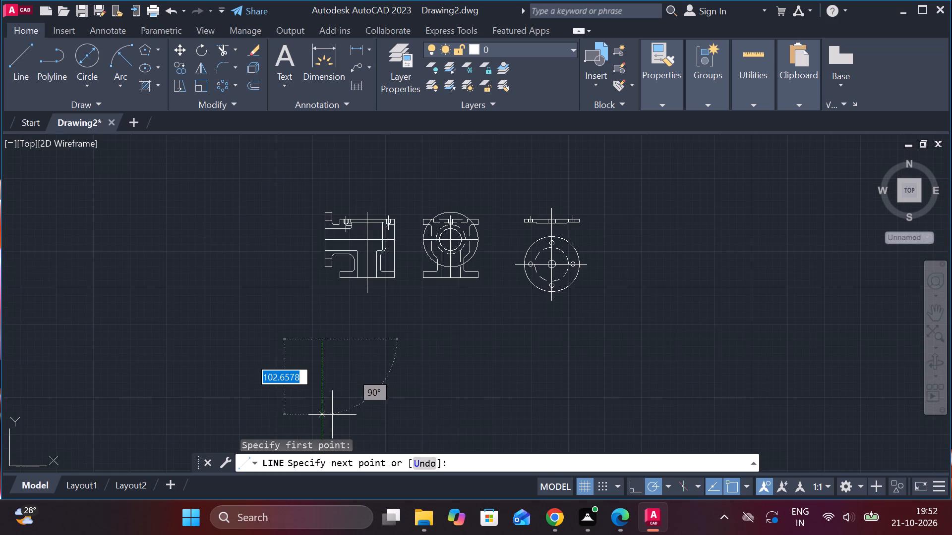
scroll(332, 415, "up", 1)
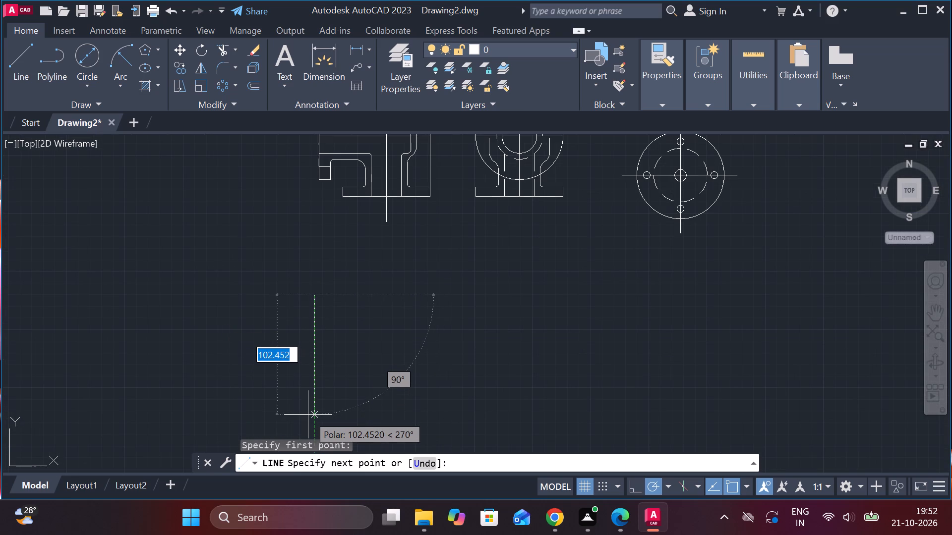
type("70")
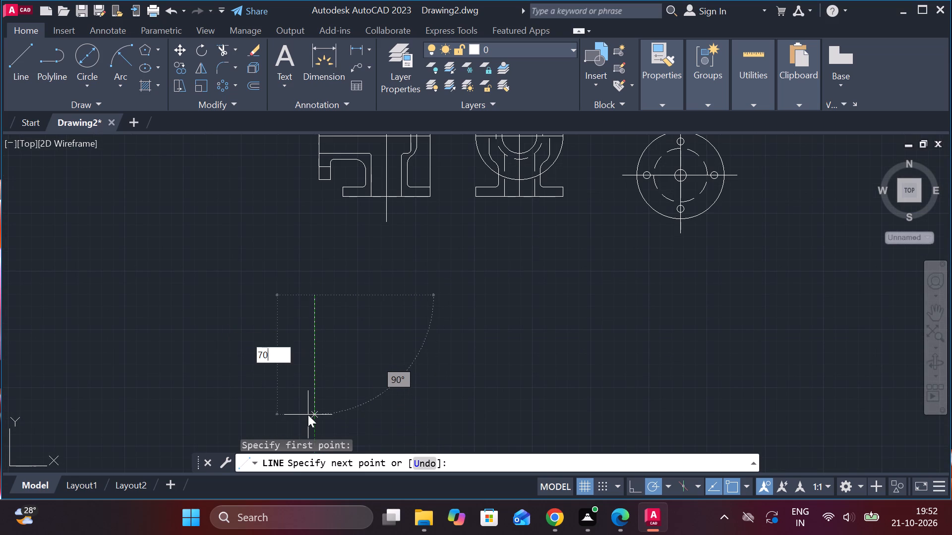
key("Return")
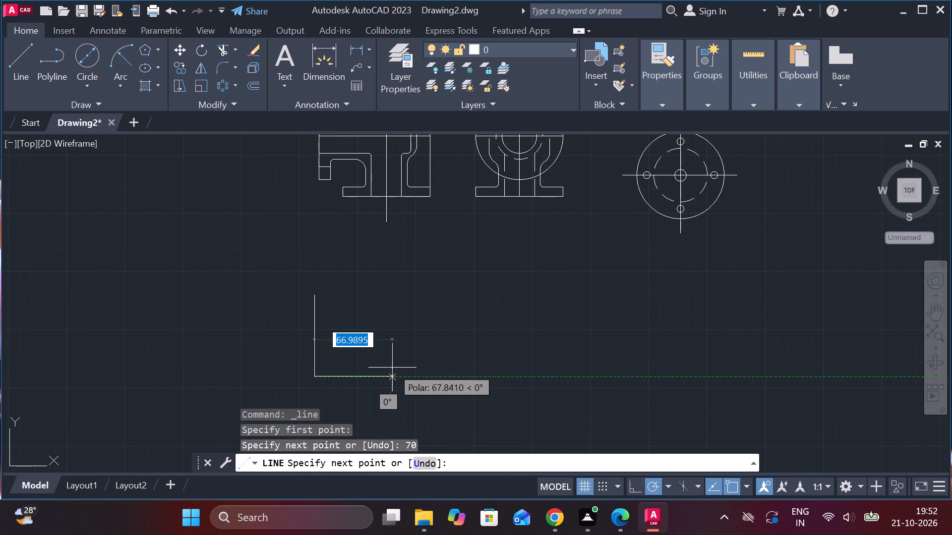
type("10")
key("Return")
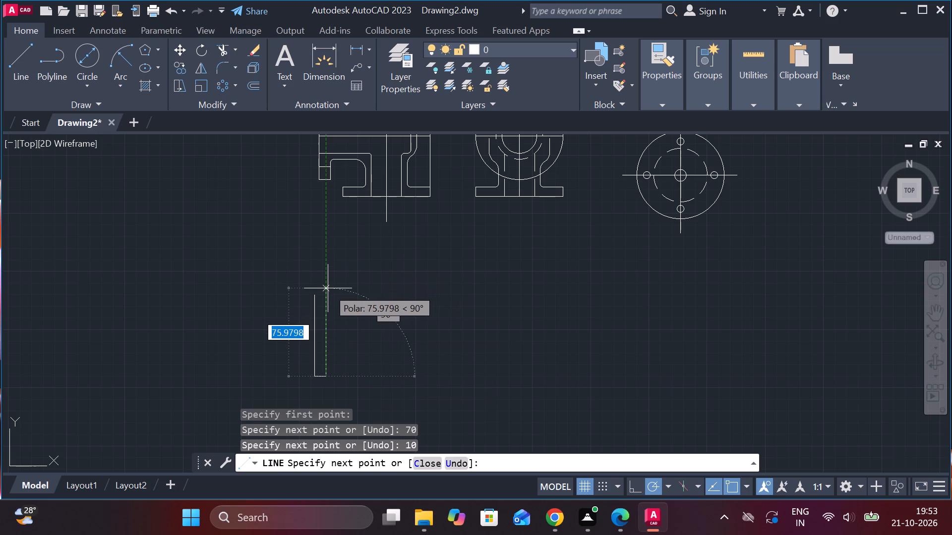
type("70")
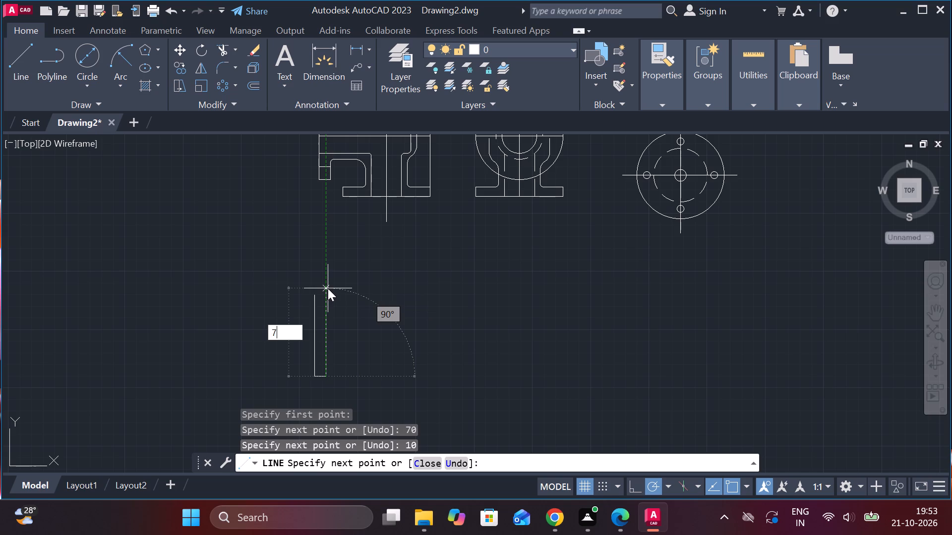
key("Return")
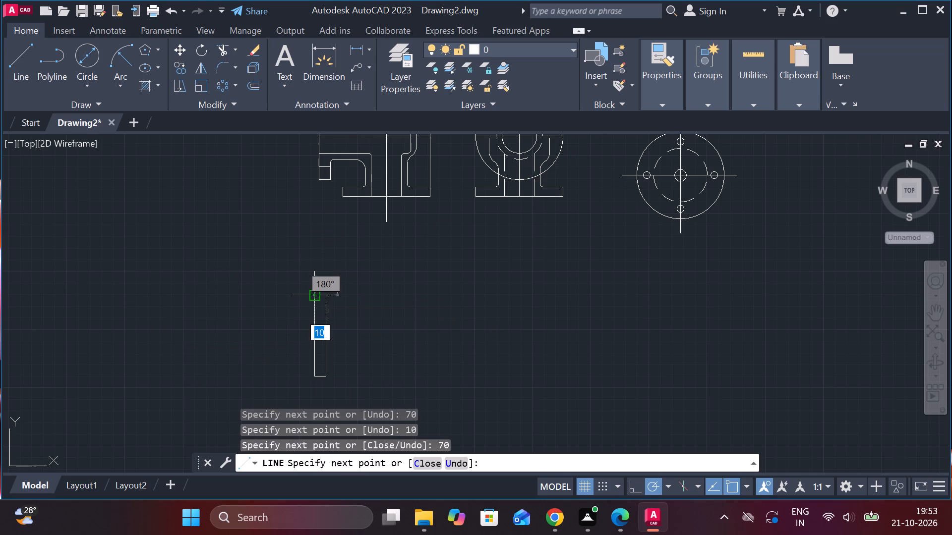
scroll(317, 297, "up", 3)
left_click(299, 288)
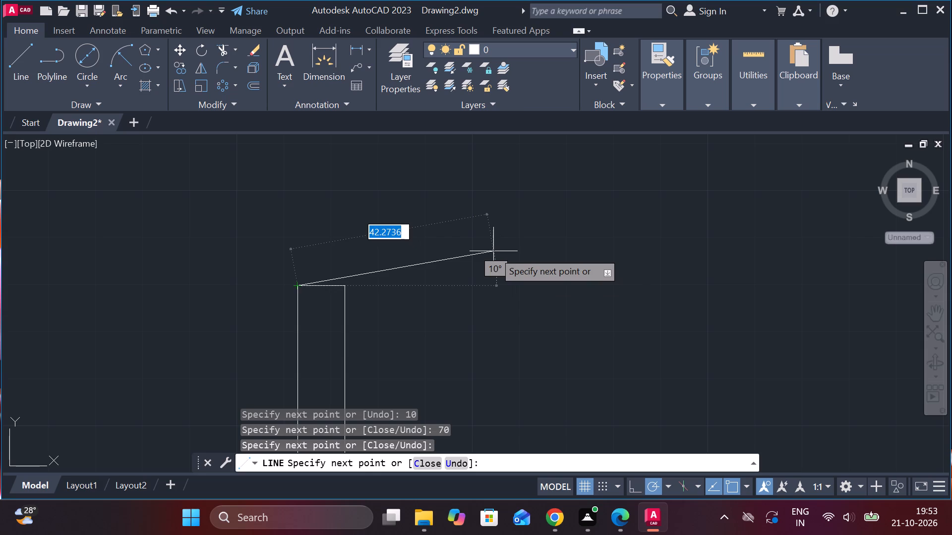
key("Escape")
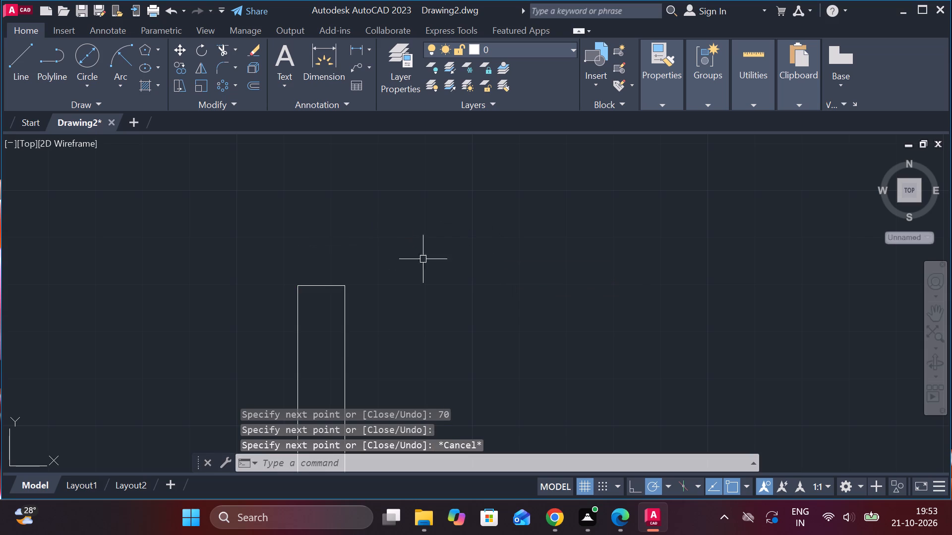
Draw a 75-long vertical line downward from the midpoint of the narrow rectangle's top edge.
scroll(321, 370, "down", 3)
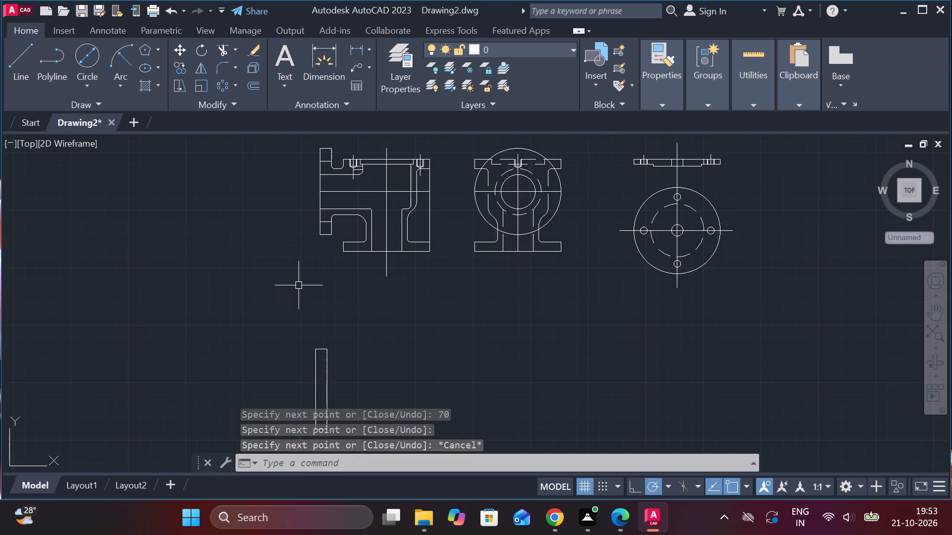
scroll(298, 285, "down", 2)
scroll(294, 324, "up", 3)
scroll(294, 324, "down", 1)
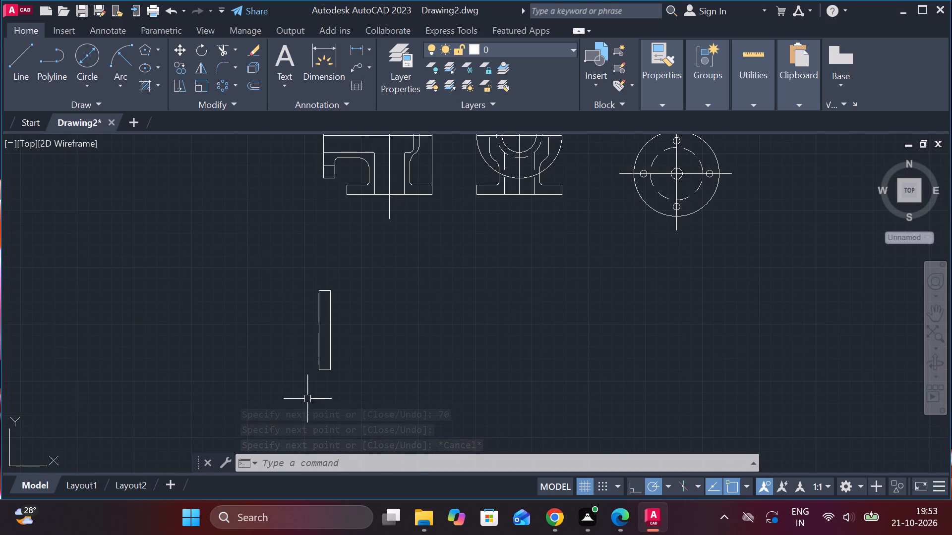
scroll(332, 386, "up", 2)
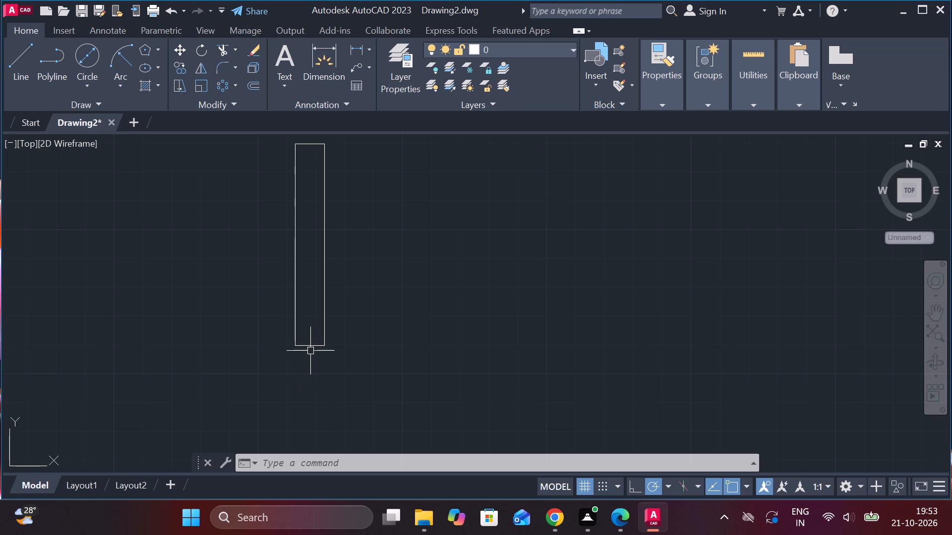
left_click(14, 58)
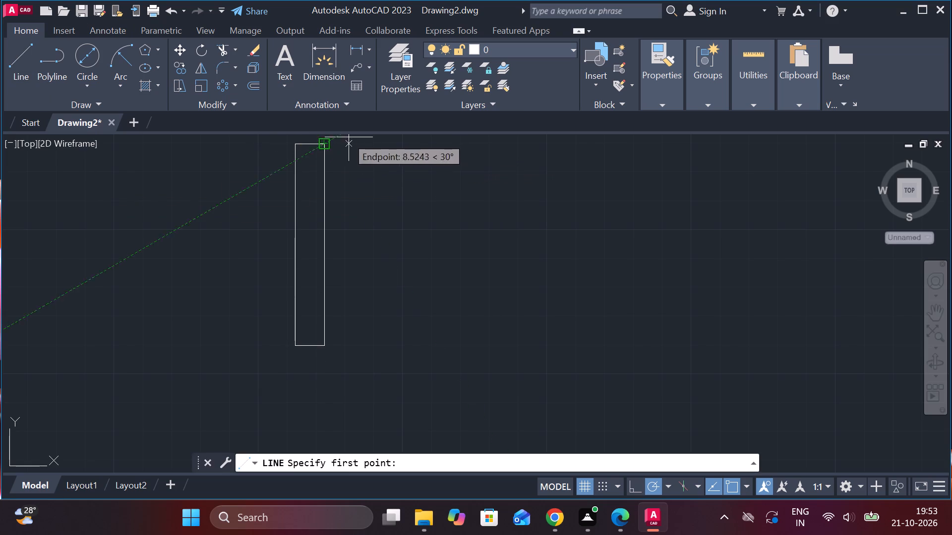
left_click(310, 146)
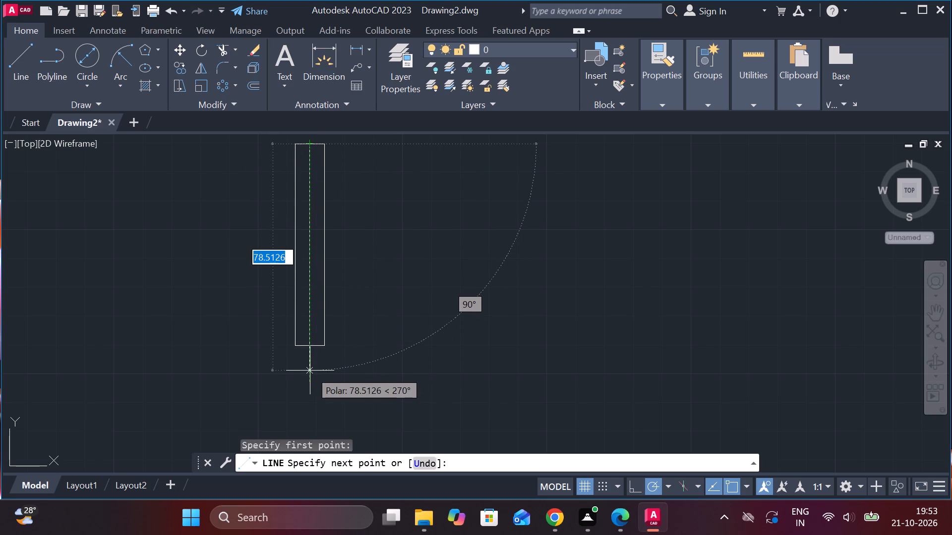
key("5")
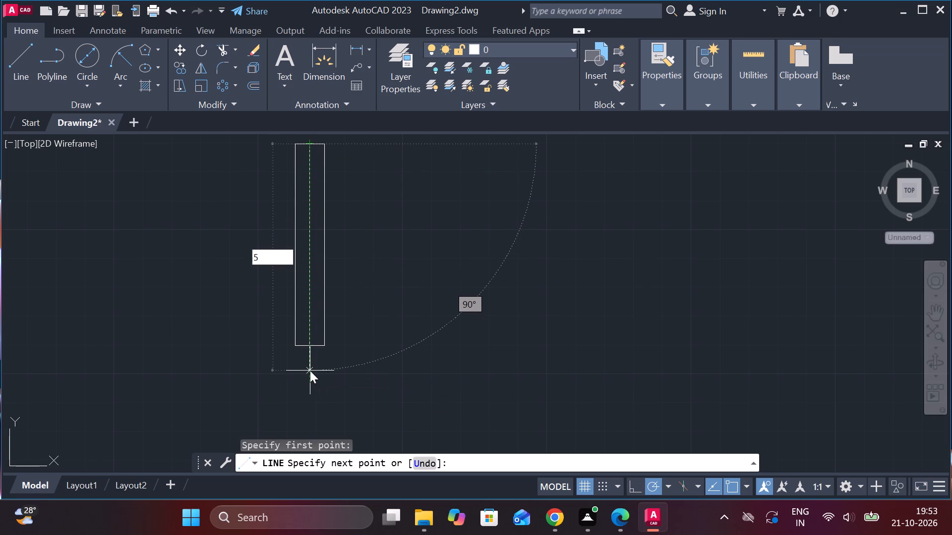
key("BackSpace")
type("75")
key("Return")
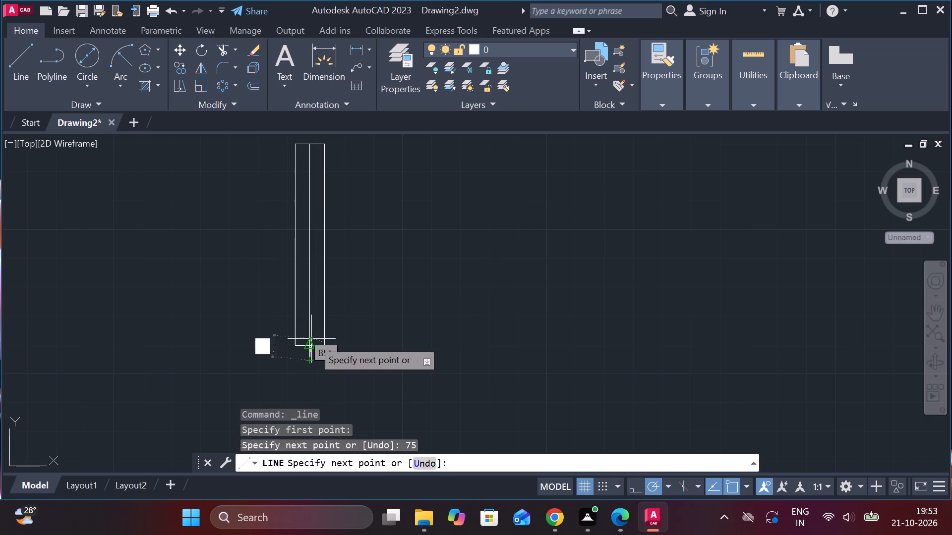
Draw two sloping lines joining the centre line's lower end to the rectangle's bottom corners, forming a pointed tip.
scroll(323, 346, "up", 3)
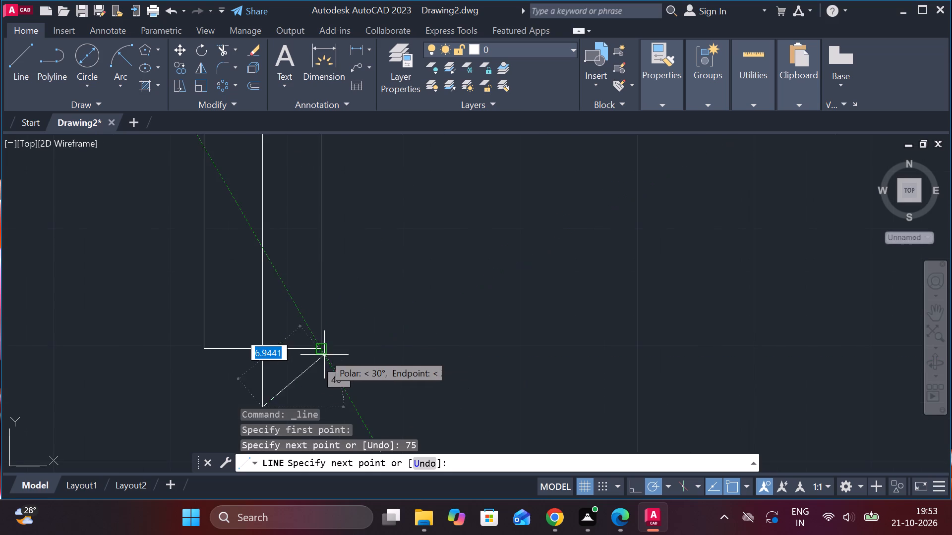
left_click(320, 345)
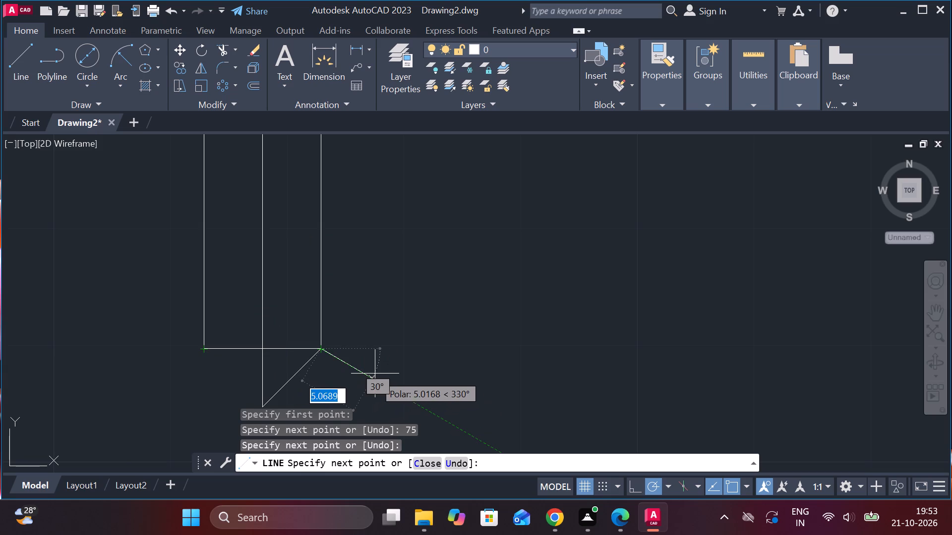
key("Escape")
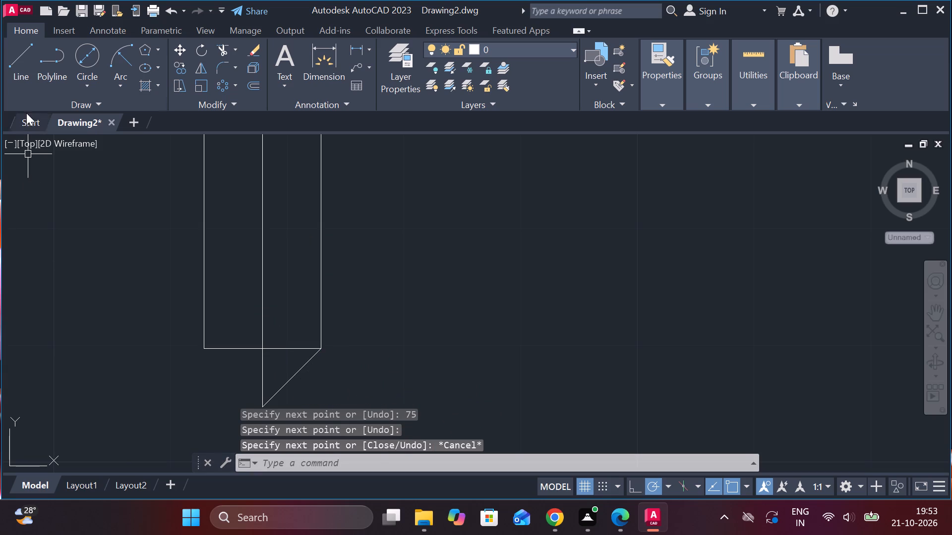
left_click(20, 70)
left_click(262, 411)
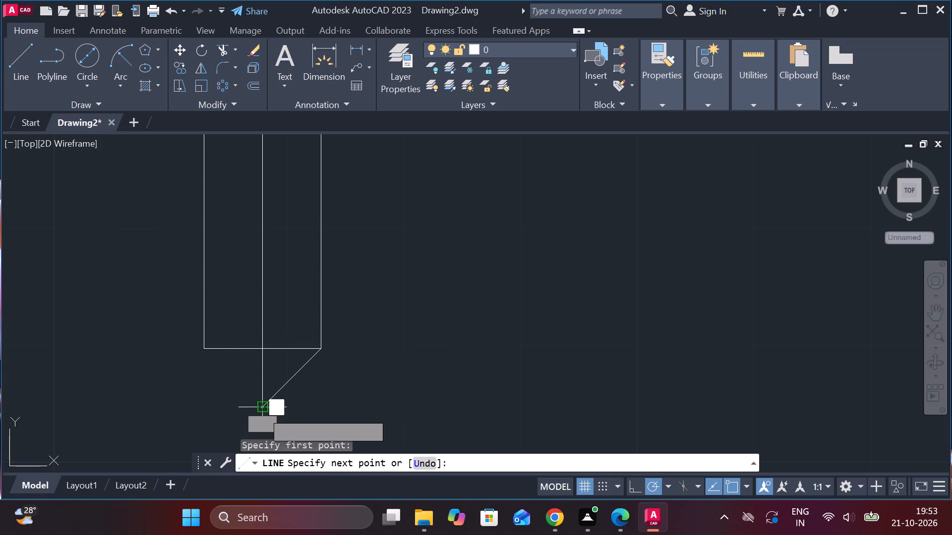
left_click(201, 348)
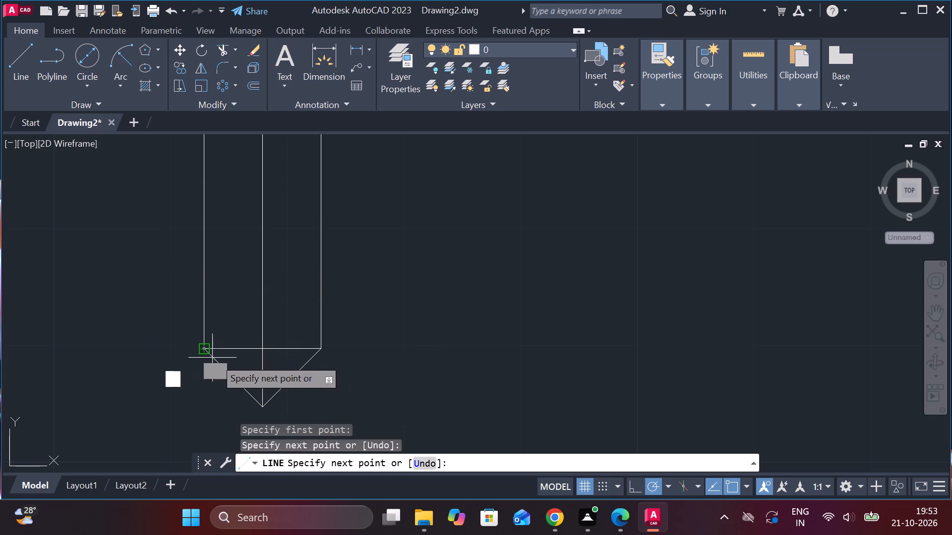
key("Escape")
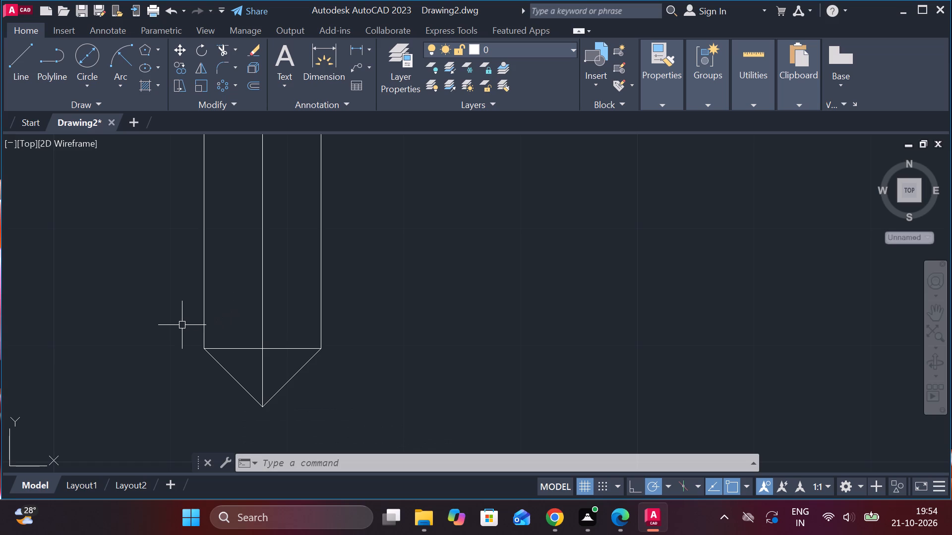
Draw a two-point circle of diameter 10 across the two top corners of the narrow rectangle.
scroll(249, 282, "down", 3)
scroll(282, 158, "up", 3)
scroll(282, 162, "down", 2)
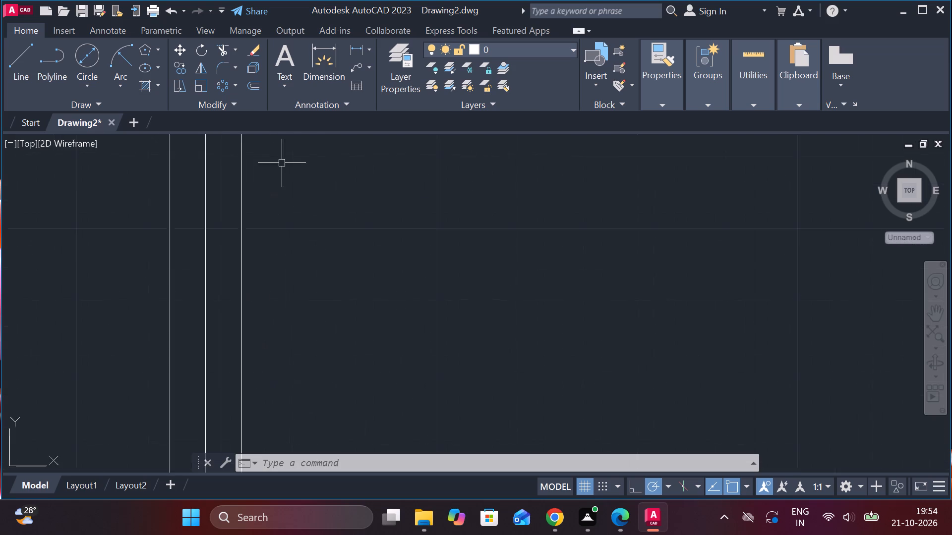
scroll(282, 163, "down", 3)
scroll(329, 373, "down", 2)
scroll(288, 271, "up", 3)
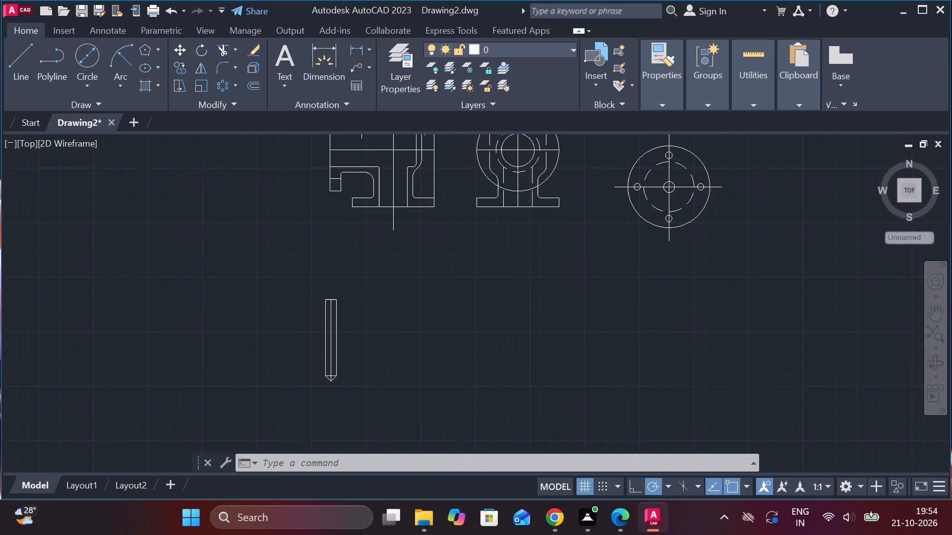
left_click(94, 78)
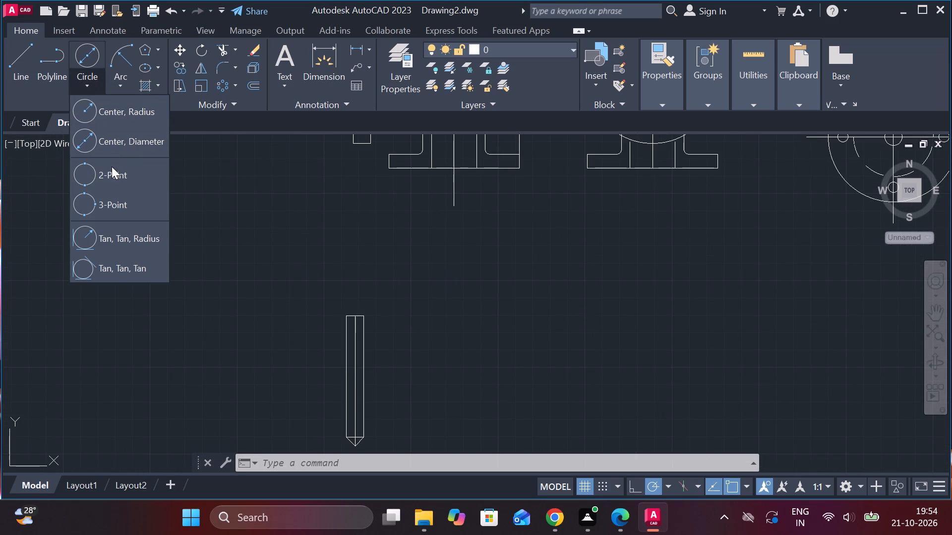
left_click(109, 178)
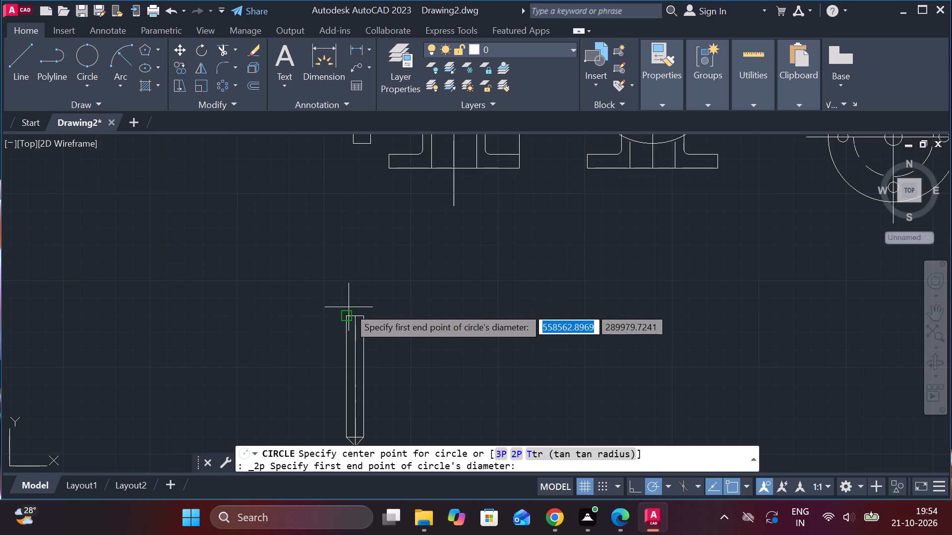
left_click(347, 314)
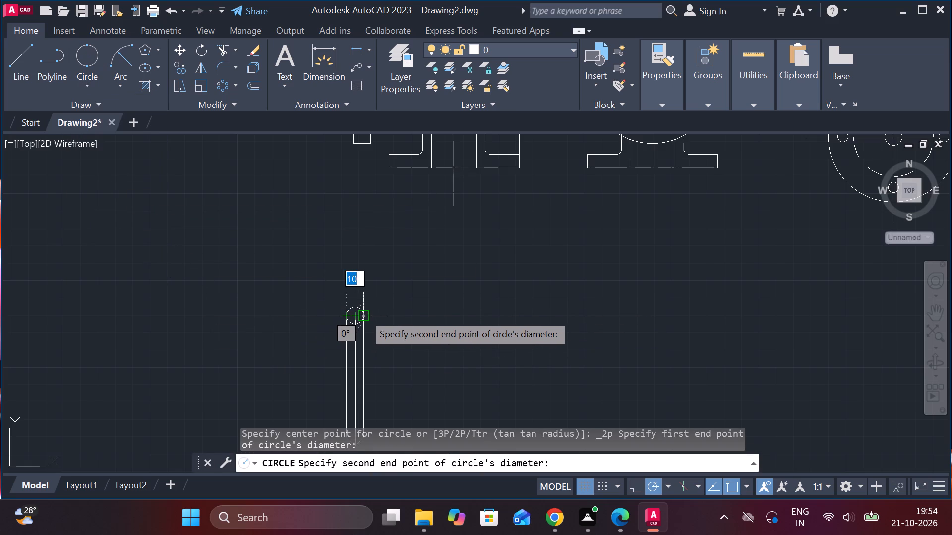
left_click(364, 314)
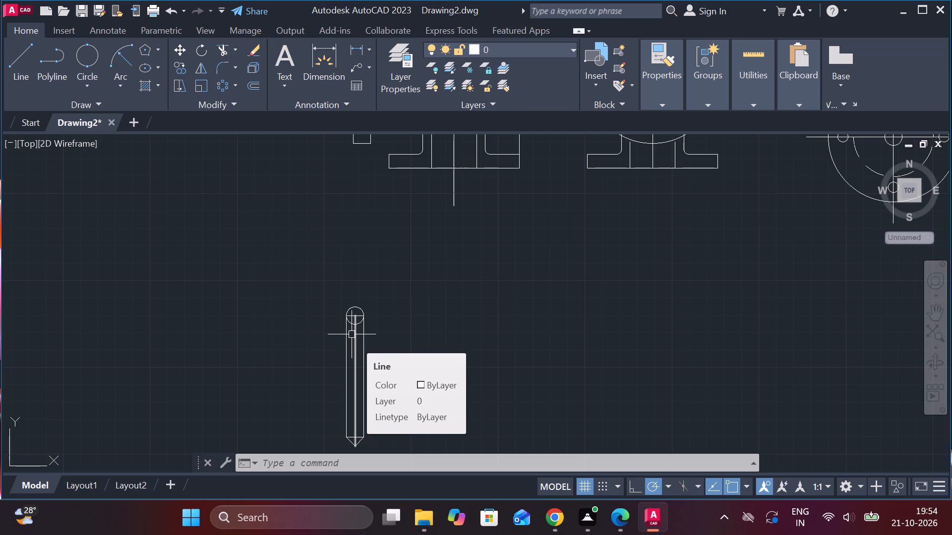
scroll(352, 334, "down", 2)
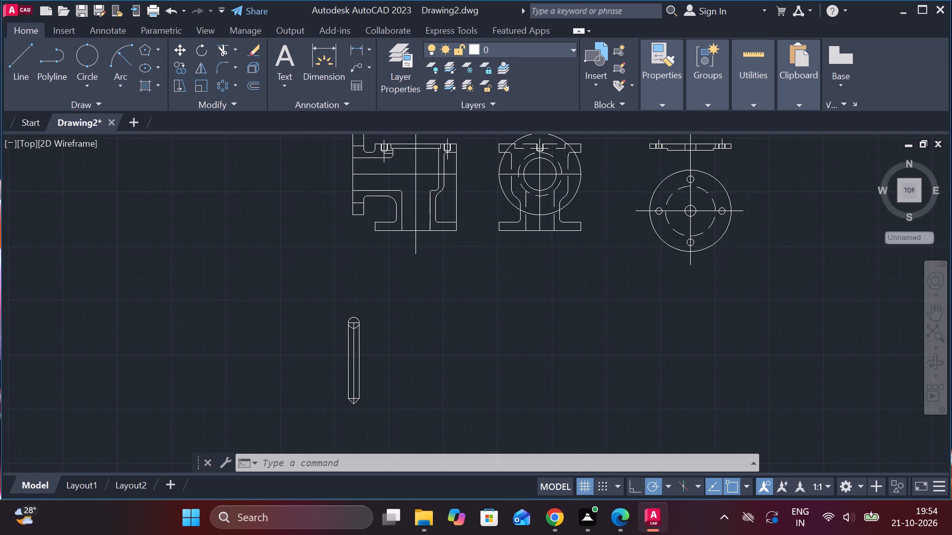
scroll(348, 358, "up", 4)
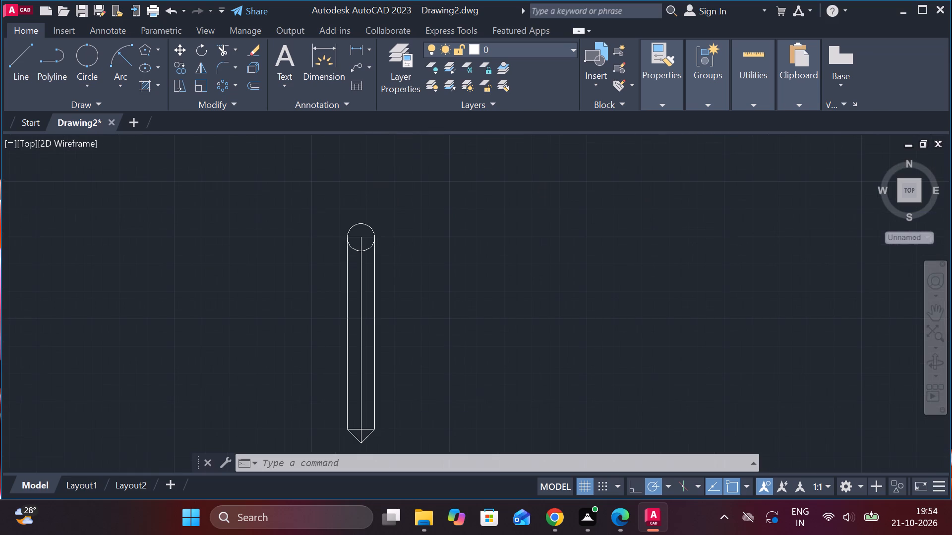
Undo the diameter 10 circle across the narrow rectangle's top corners.
scroll(348, 358, "down", 2)
scroll(358, 348, "up", 1)
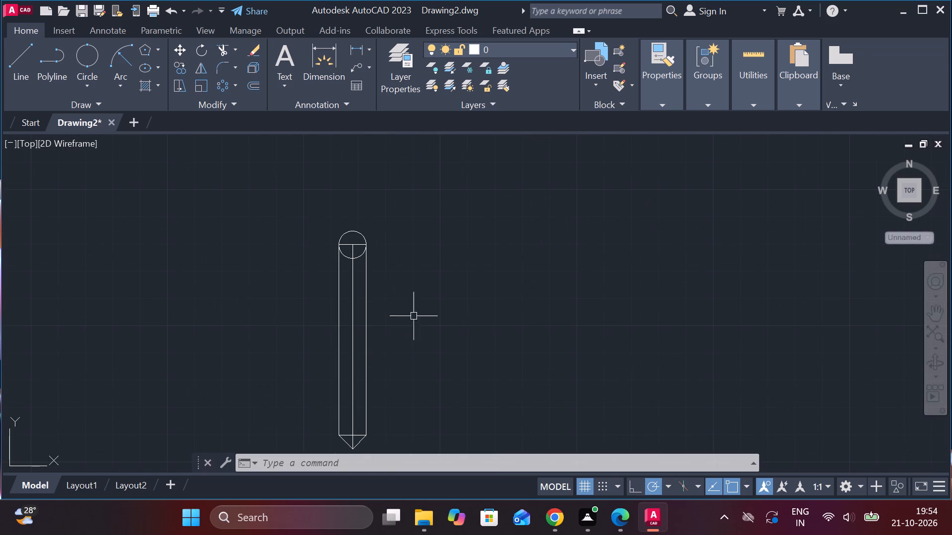
key("ctrl+z")
key("ctrl+z")
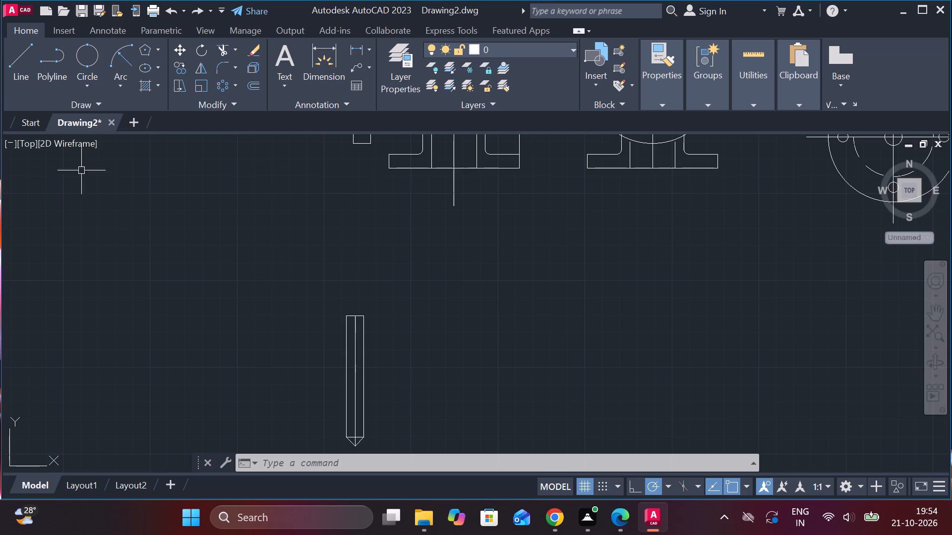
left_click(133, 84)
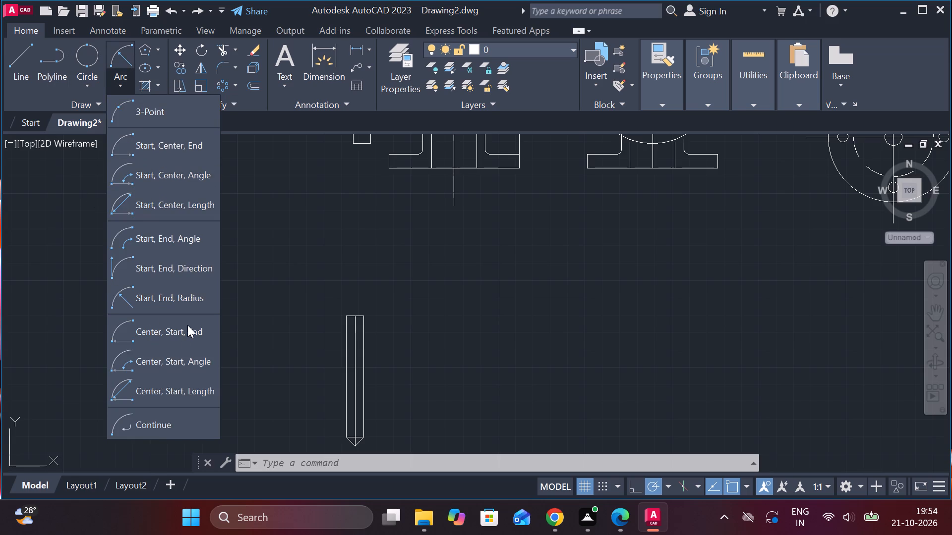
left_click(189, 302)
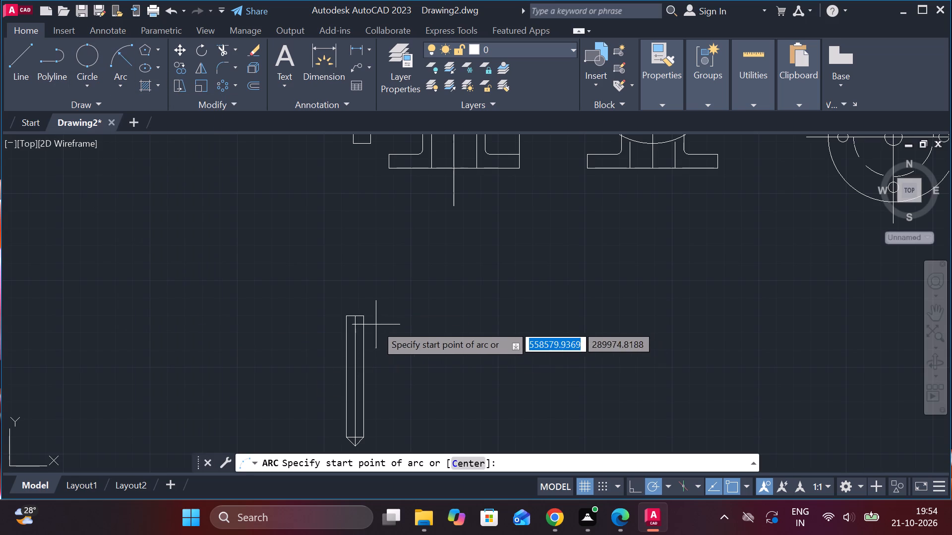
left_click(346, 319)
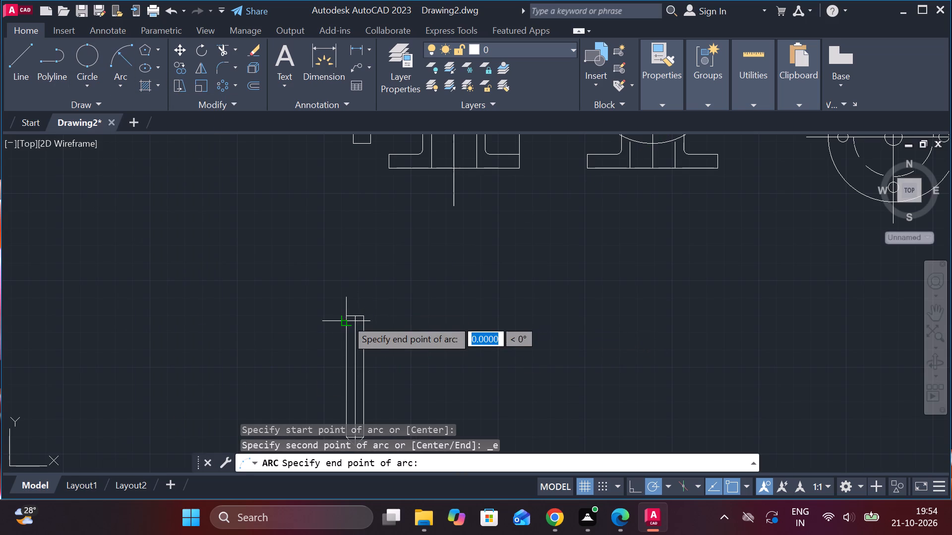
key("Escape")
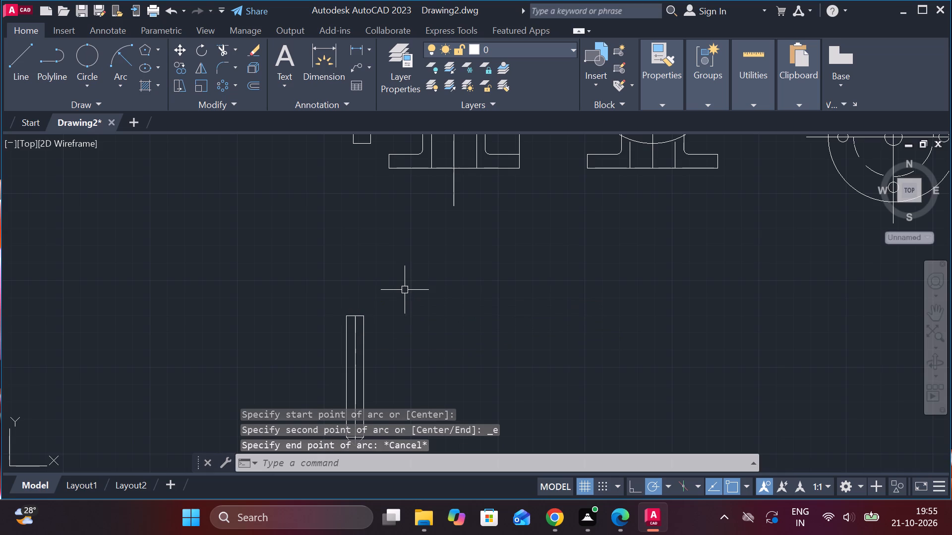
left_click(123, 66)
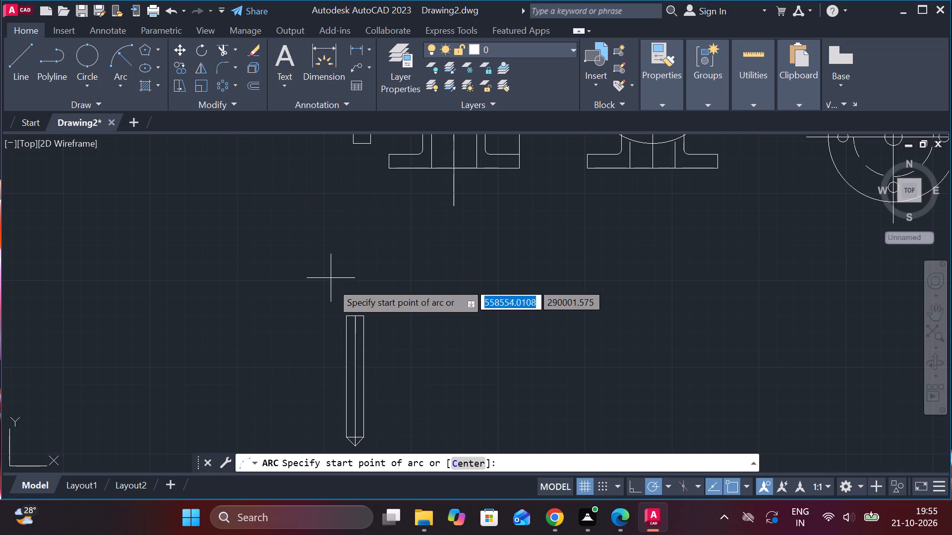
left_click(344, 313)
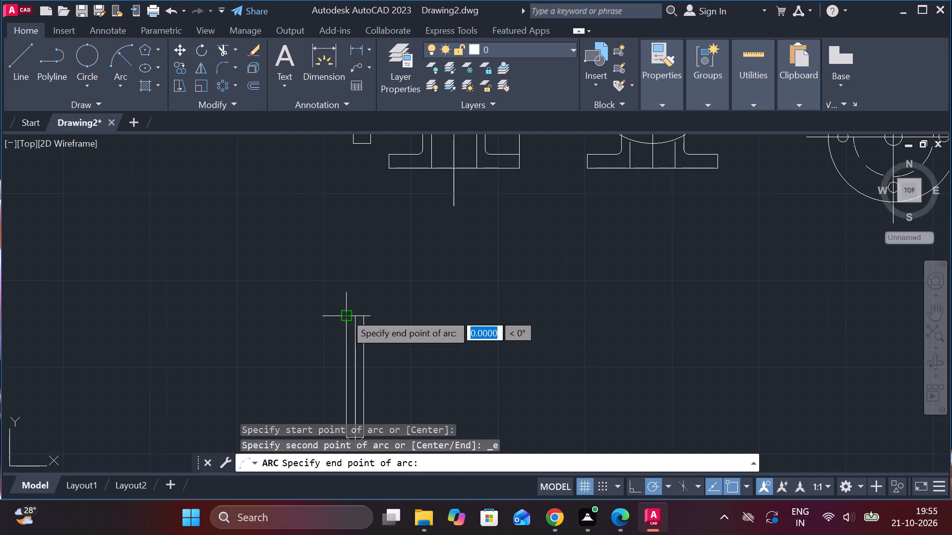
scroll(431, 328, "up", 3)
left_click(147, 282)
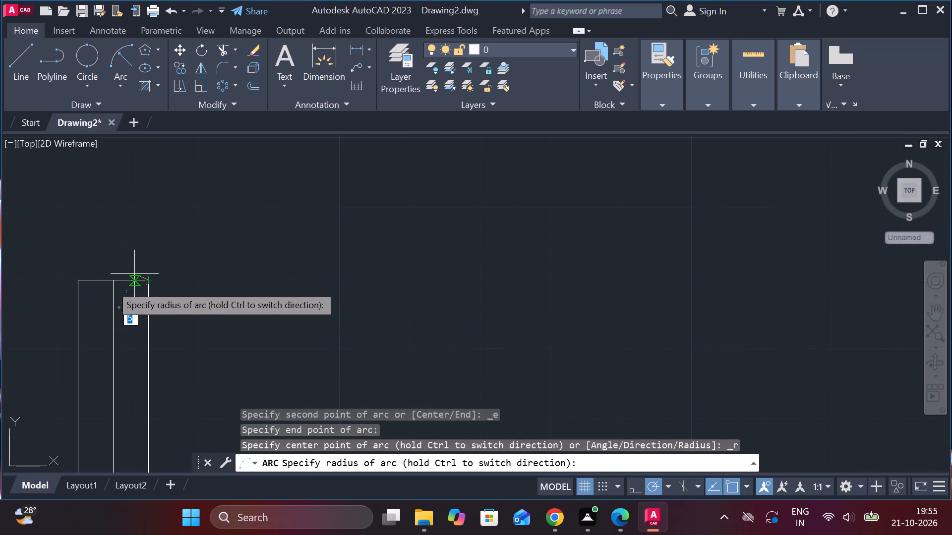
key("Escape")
Draw a Start, End, Radius arc of radius 6 between the narrow rectangle's two top corners, bulging upward.
left_click(130, 65)
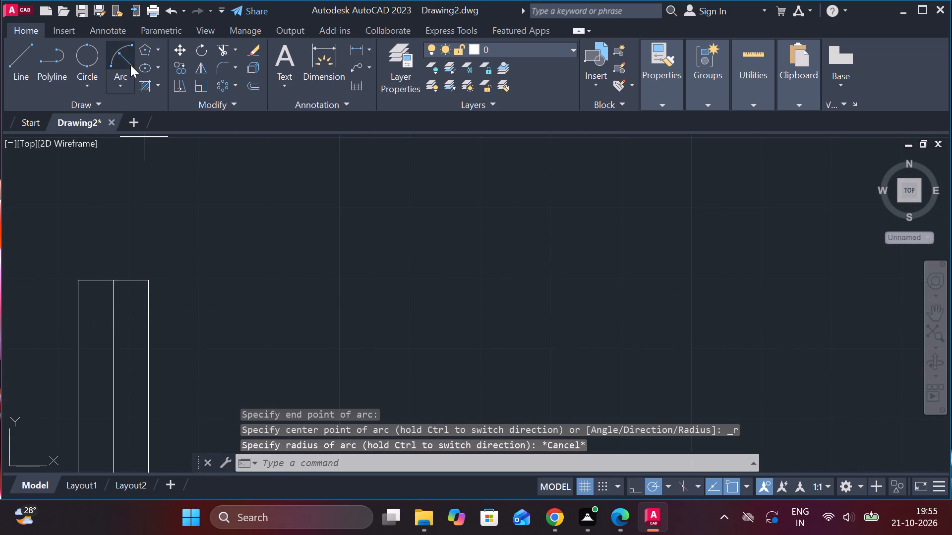
left_click(146, 283)
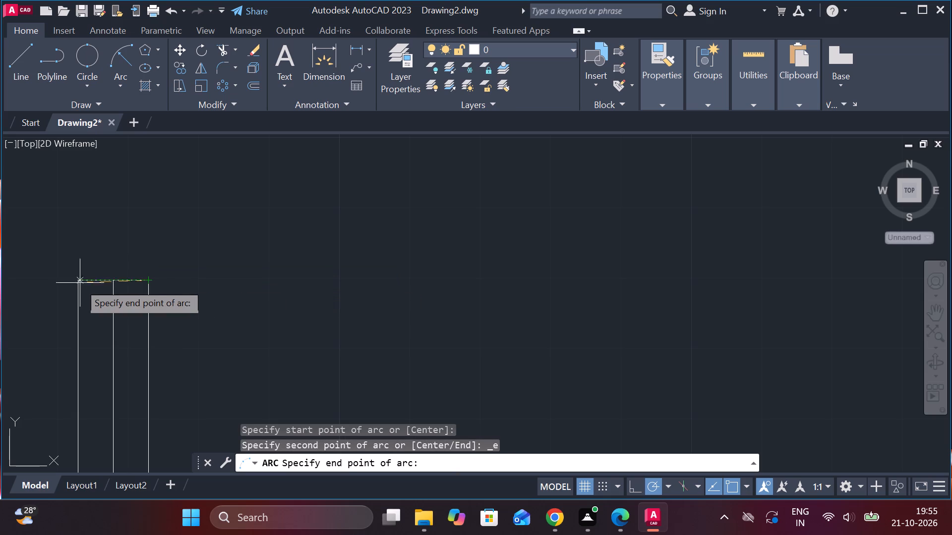
left_click(79, 283)
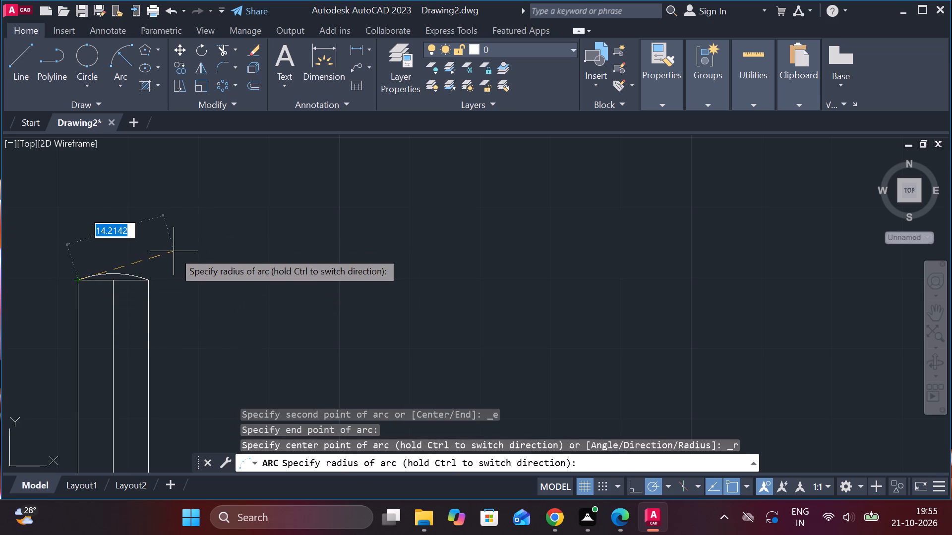
key("6")
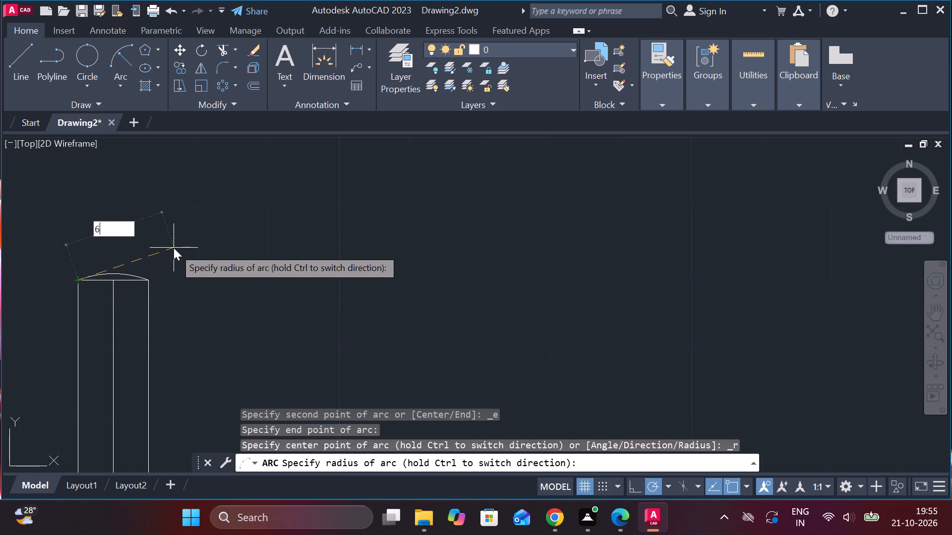
key("Return")
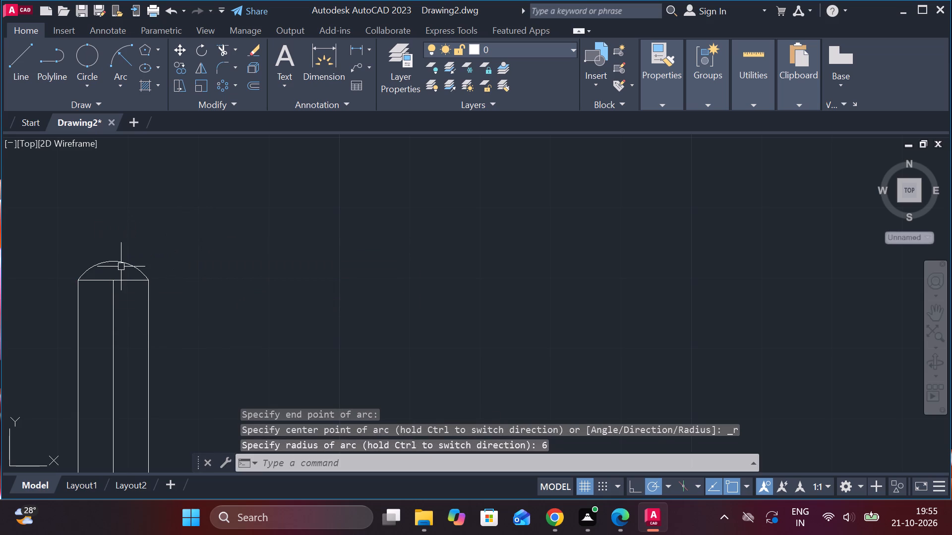
Stretch the upper end of the slender part's vertical centre line straight up to slightly above the arc.
scroll(76, 271, "up", 1)
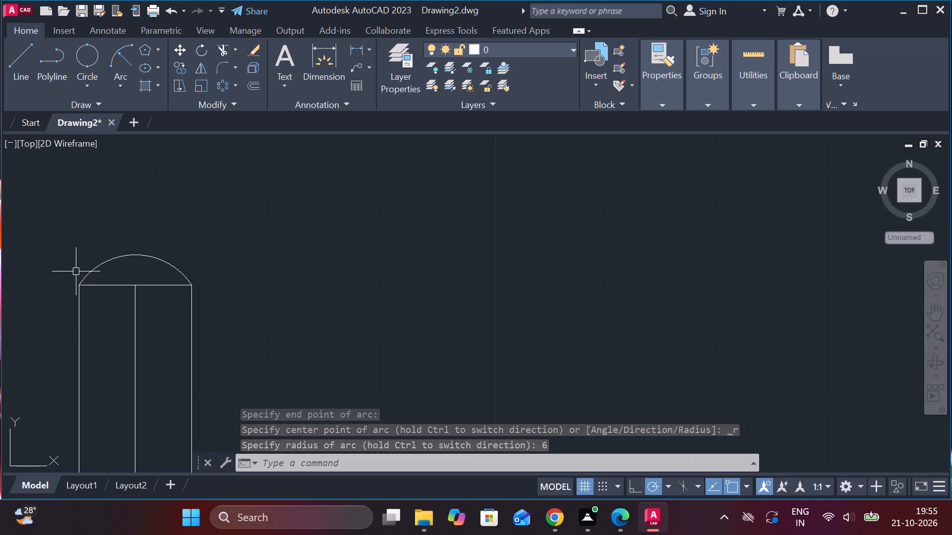
scroll(76, 271, "up", 1)
scroll(76, 271, "down", 3)
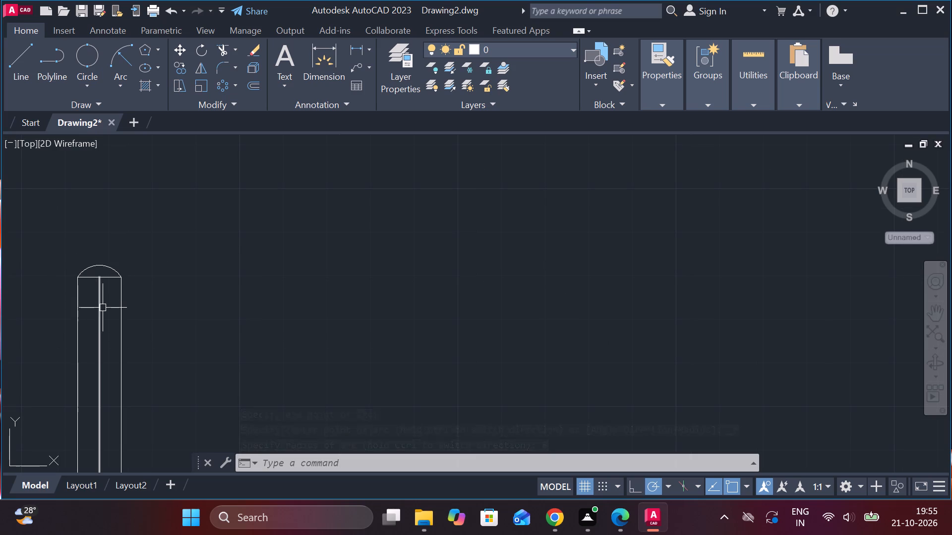
left_click(99, 300)
left_click(100, 278)
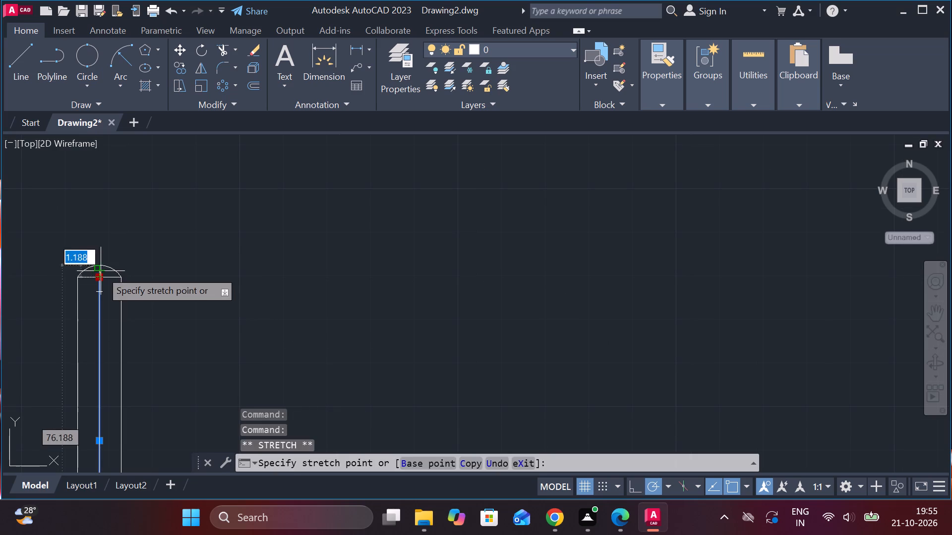
left_click(101, 253)
scroll(212, 260, "down", 3)
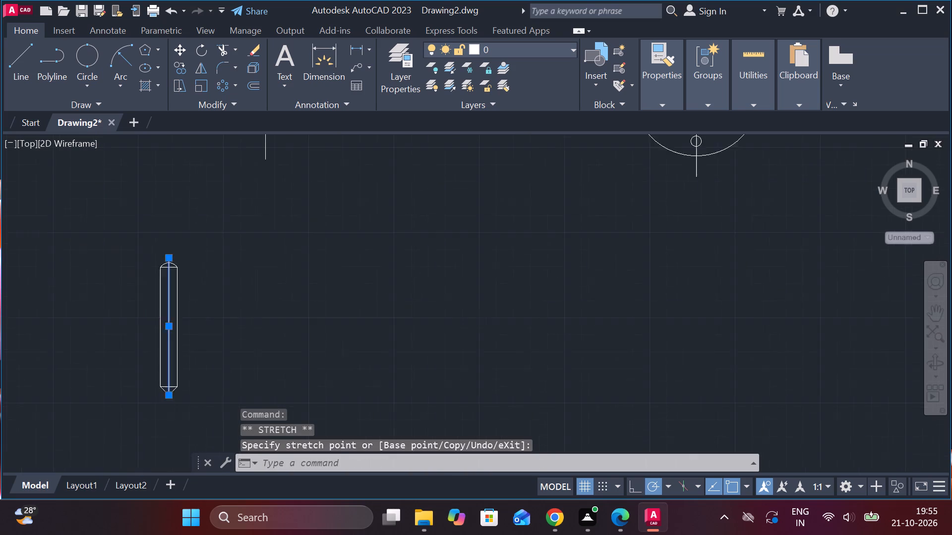
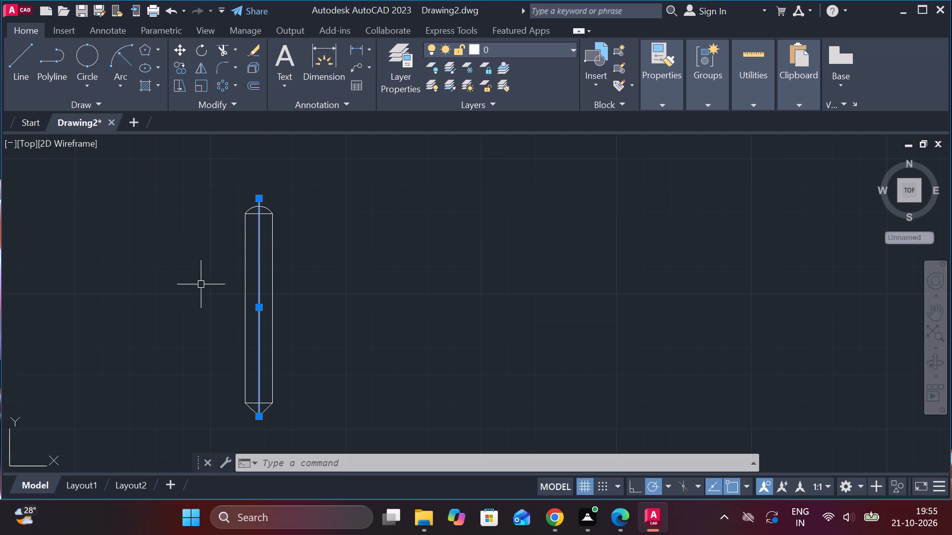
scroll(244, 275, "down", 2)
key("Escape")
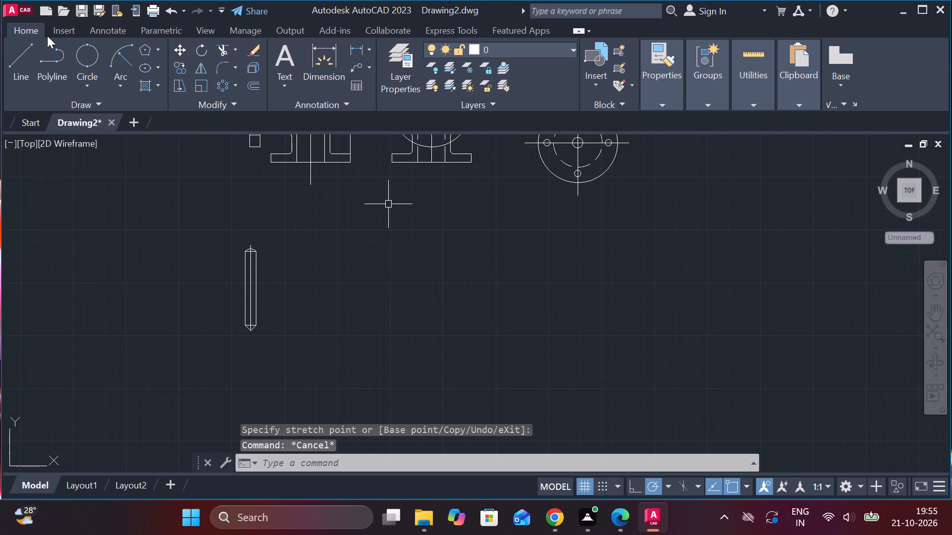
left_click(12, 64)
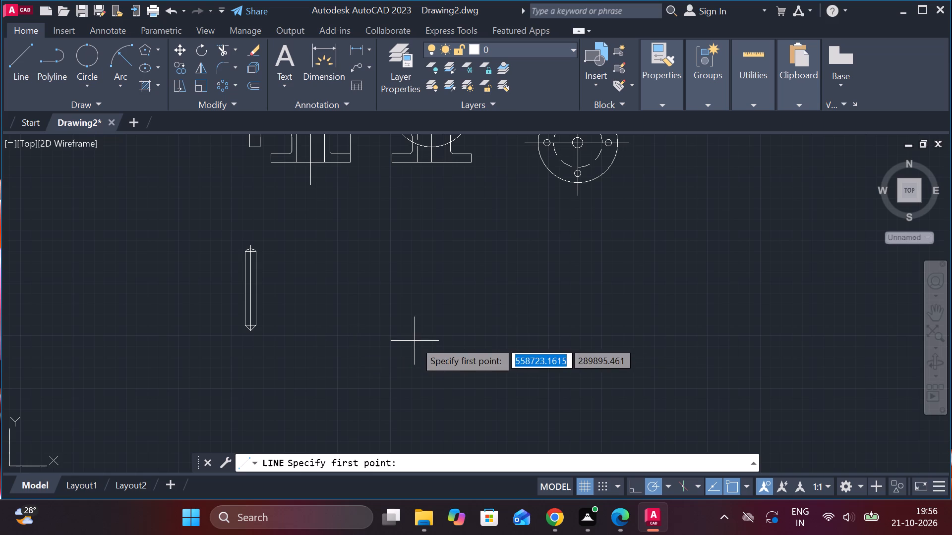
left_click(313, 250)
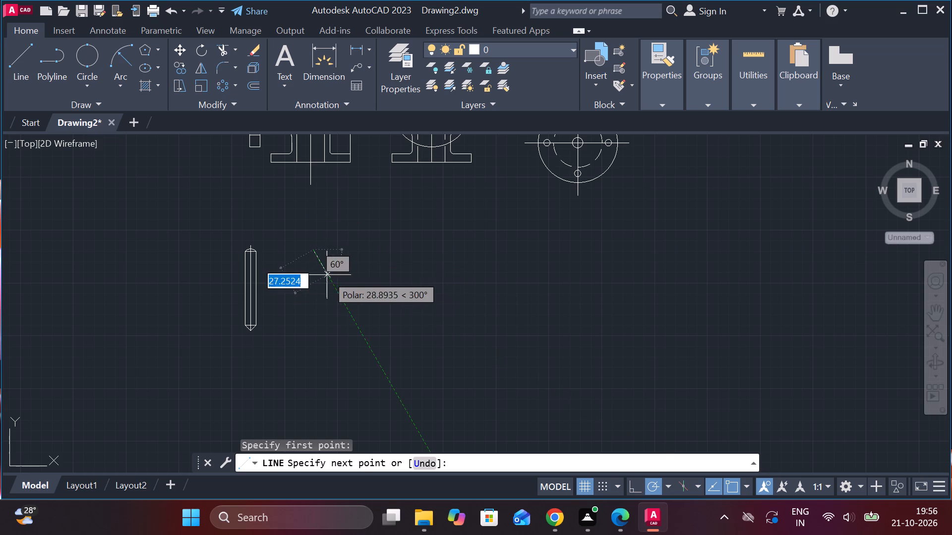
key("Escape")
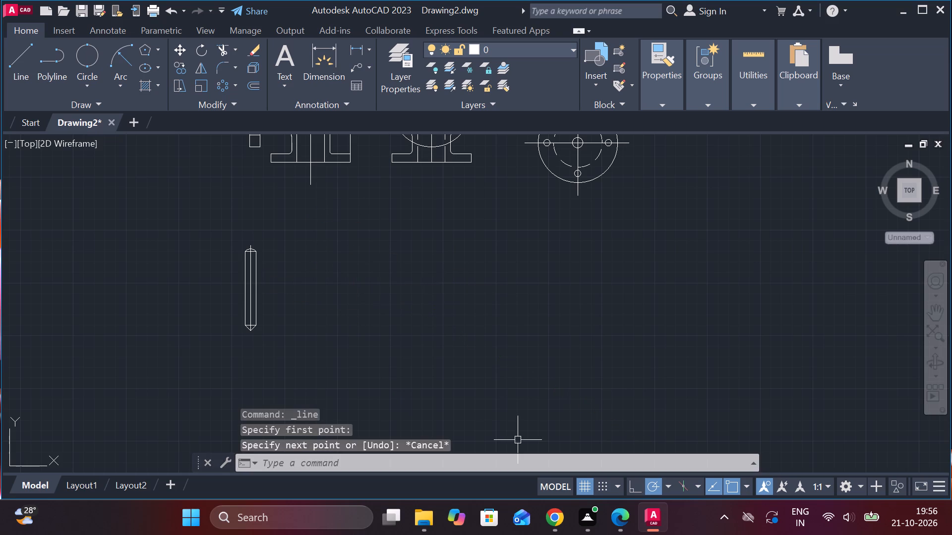
Replace the arc capping the pin's upper end with a start-end-radius arc of radius 10 between the same two corners.
scroll(240, 286, "up", 2)
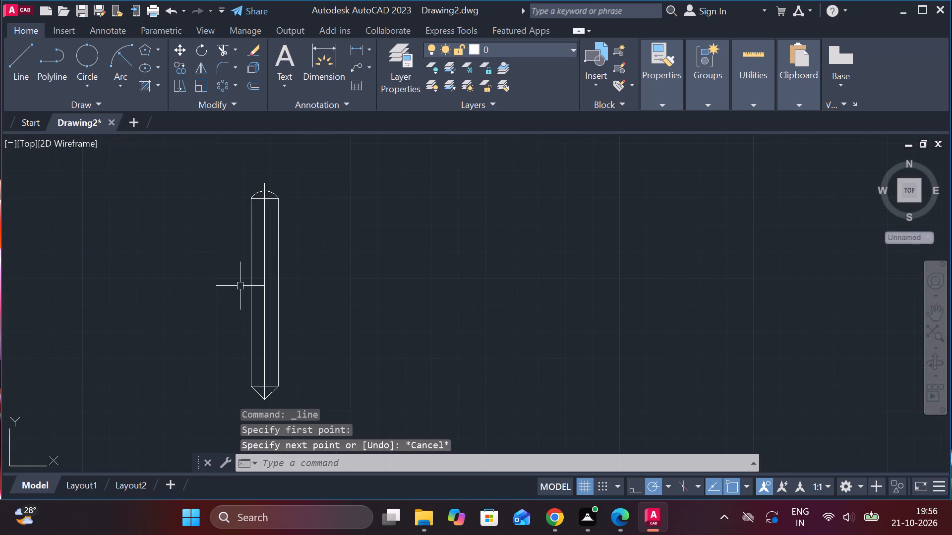
left_click(274, 193)
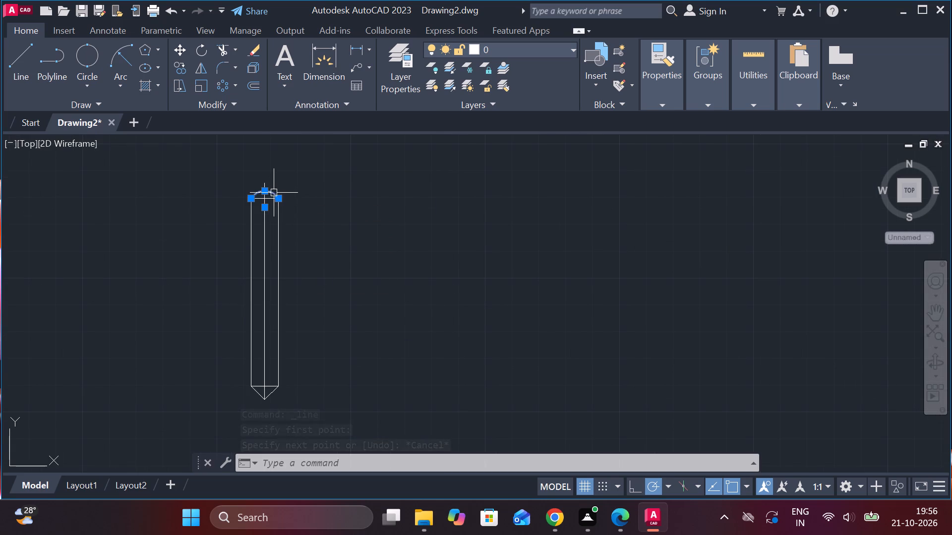
key("Delete")
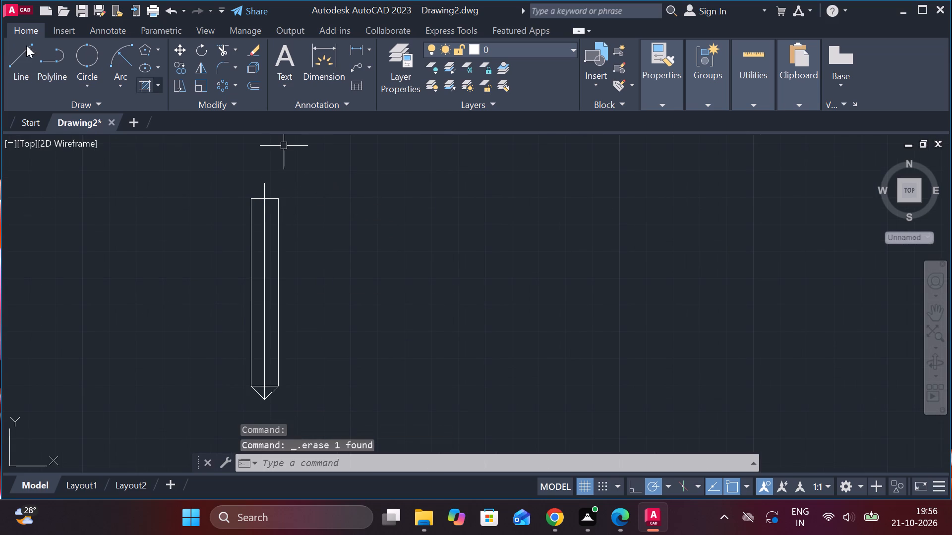
left_click(129, 52)
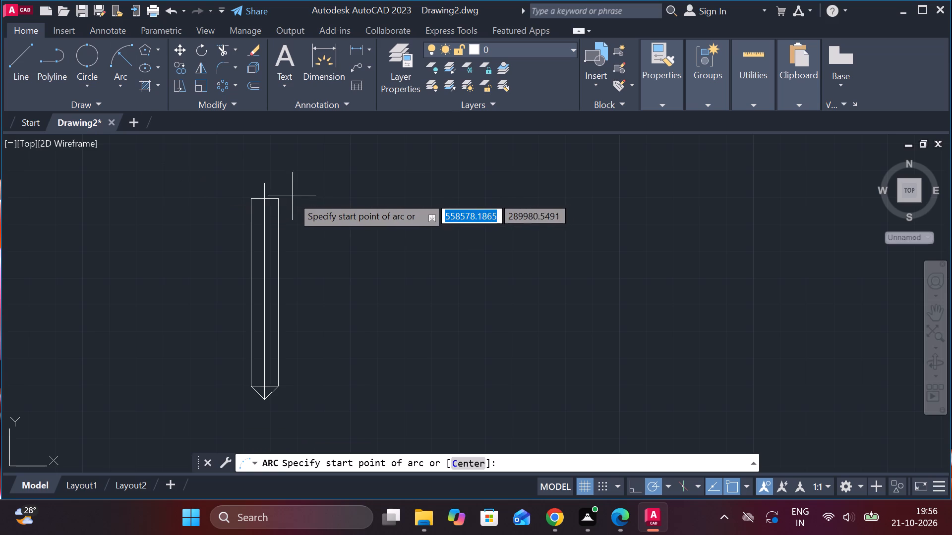
double_click(273, 201)
left_click(249, 201)
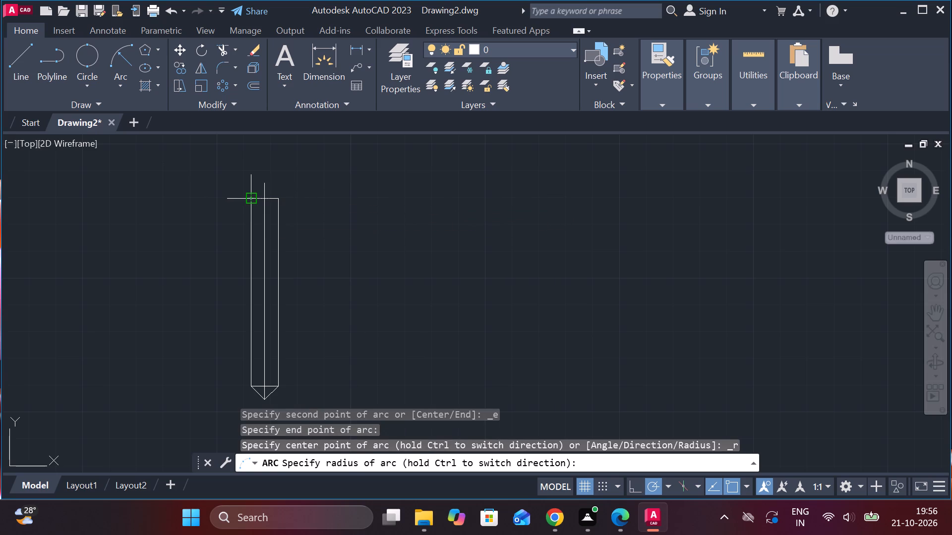
key("1")
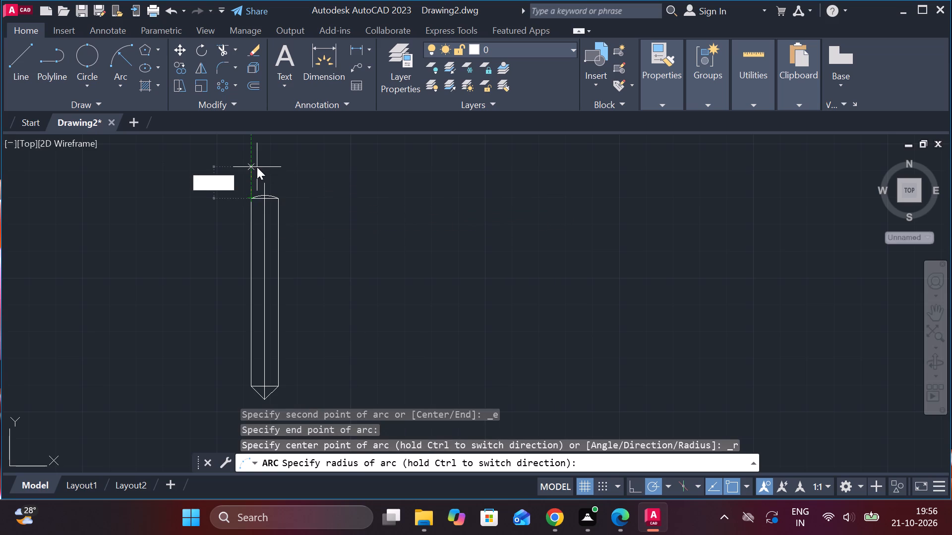
key("0")
key("Return")
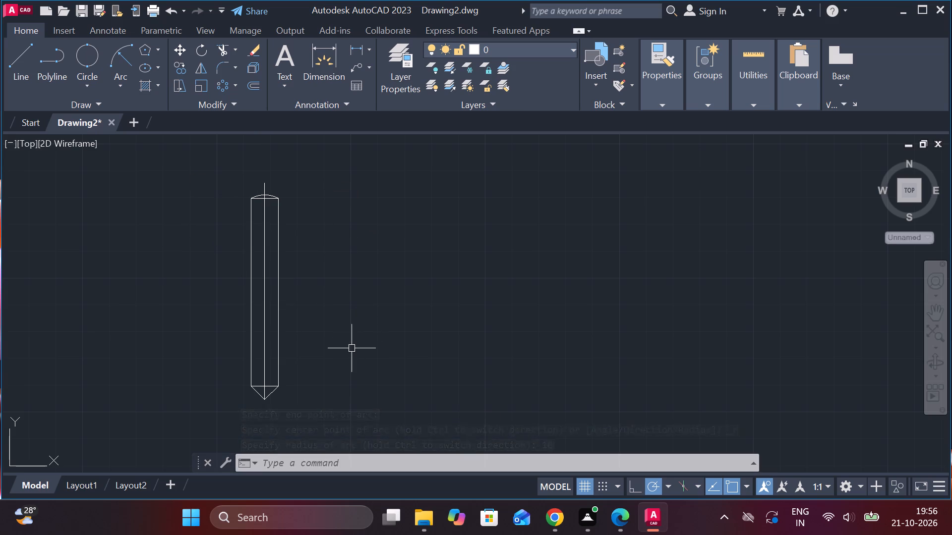
Draw a horizontal line 18 long in the empty space left of the pin, near its upper end.
left_click(26, 55)
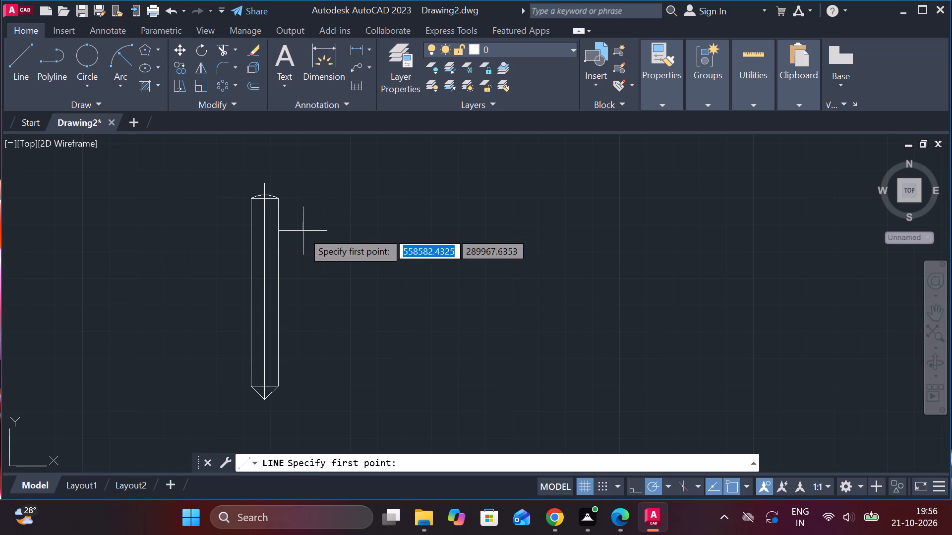
scroll(309, 286, "down", 3)
scroll(188, 267, "up", 1)
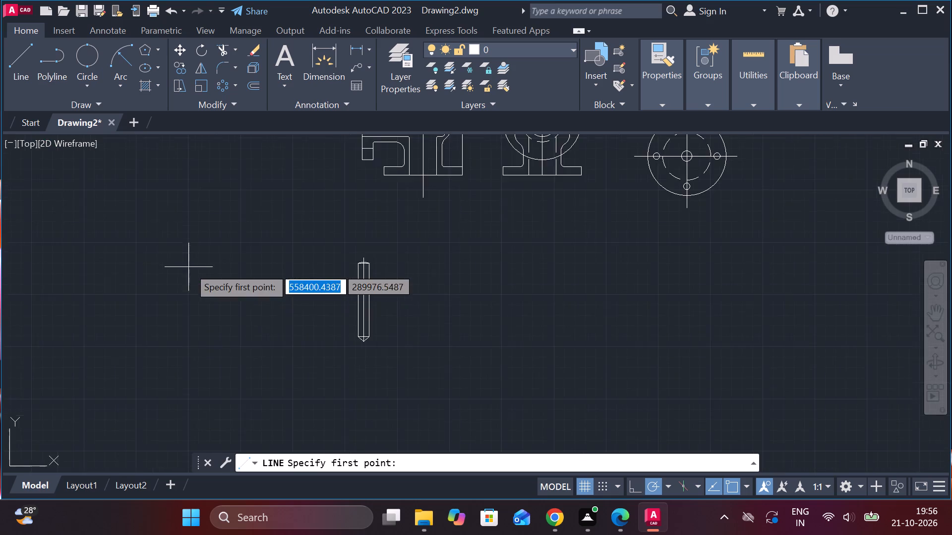
scroll(188, 267, "up", 1)
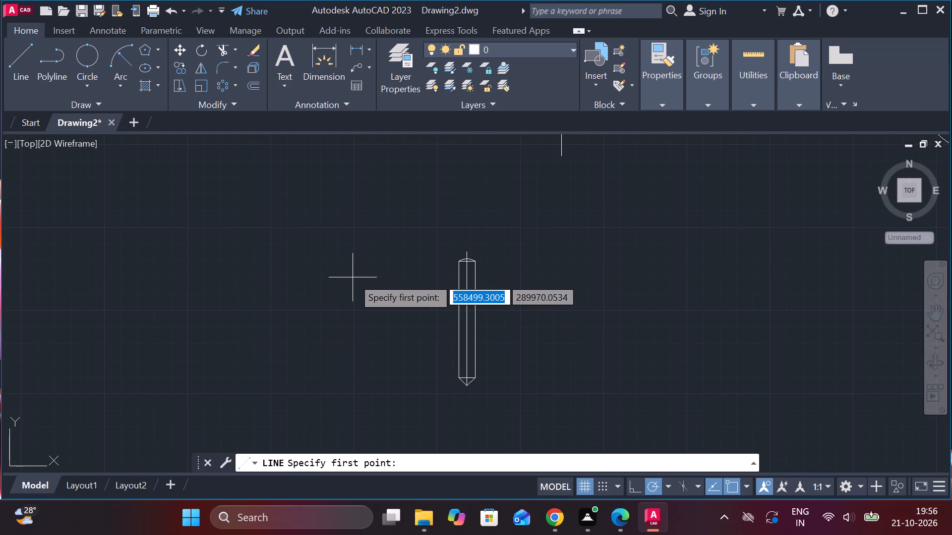
left_click(347, 275)
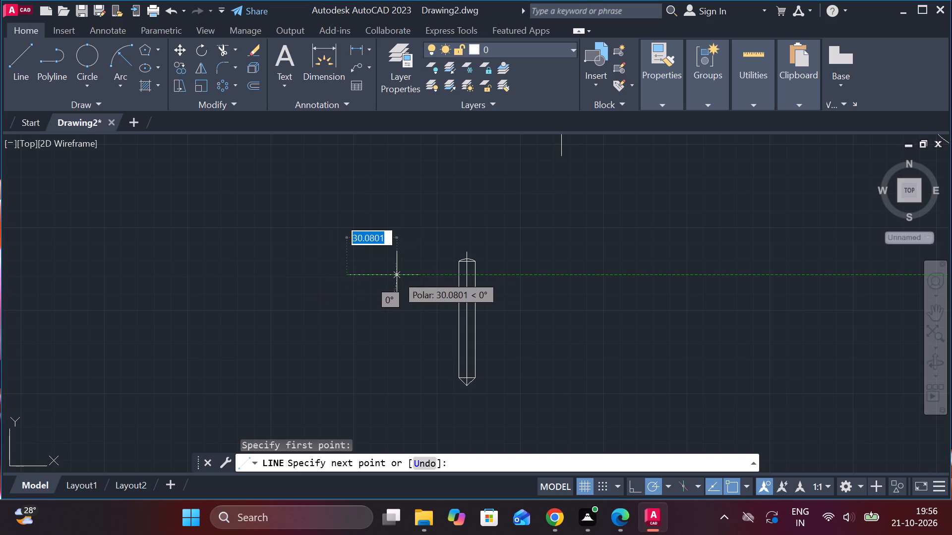
key("1")
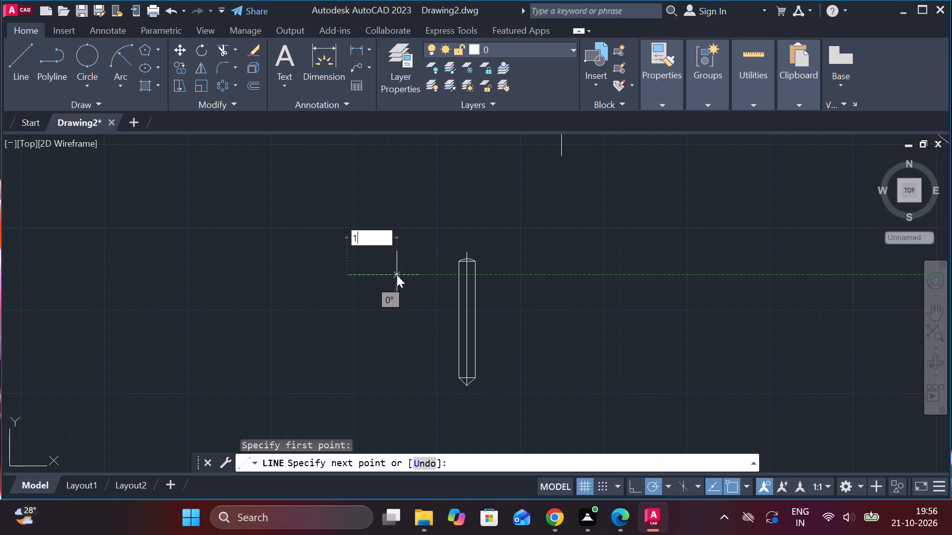
key("0")
key("BackSpace")
key("8")
key("Return")
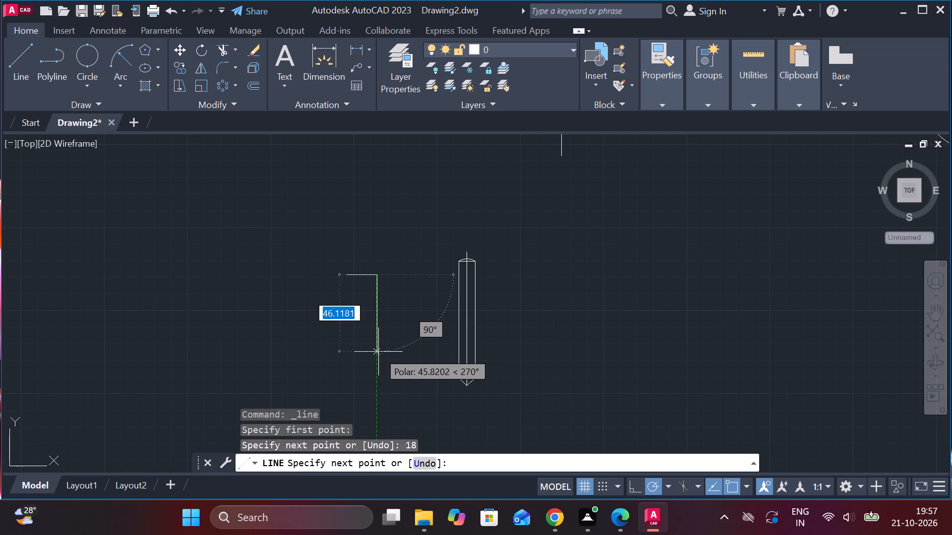
Continue from the right end of the 18 line with a vertical segment 17.5 long going down, ending the line there.
key("1")
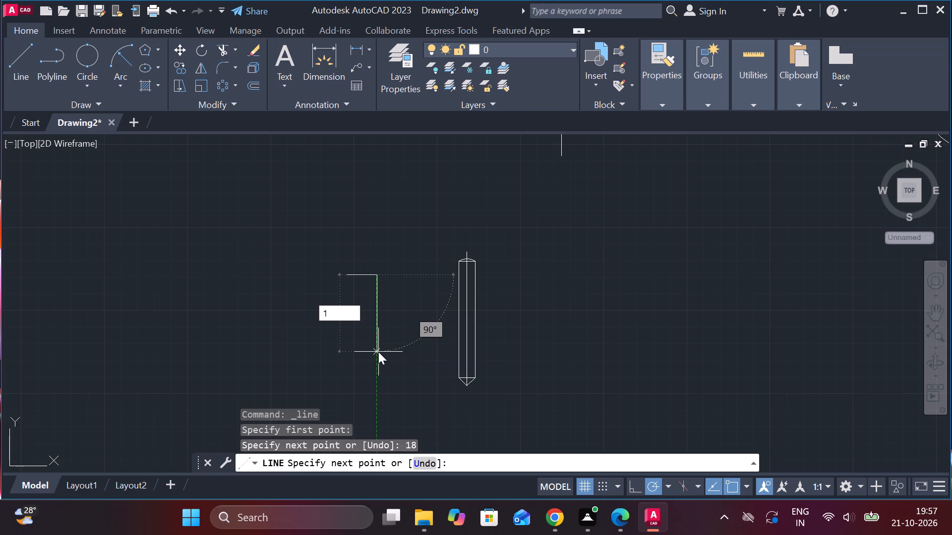
key("7")
key("period")
key("5")
key("Return")
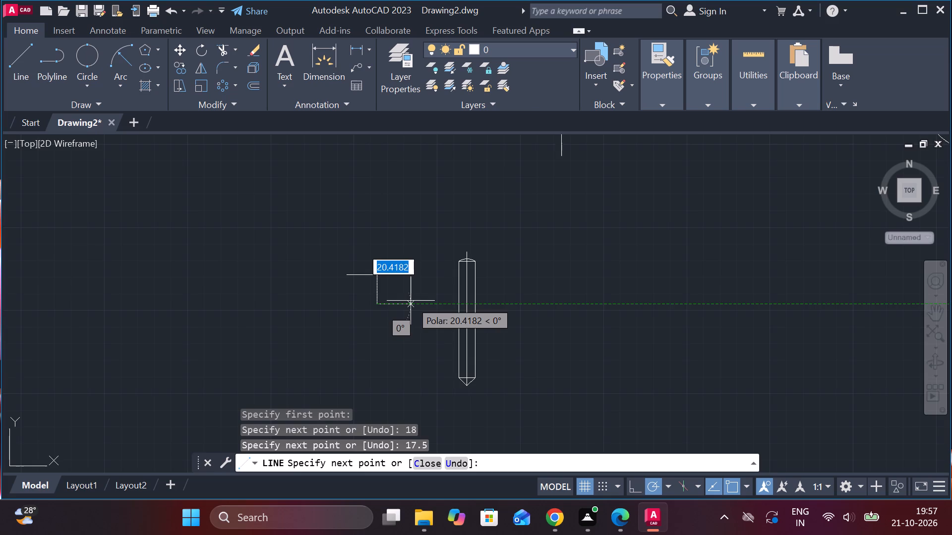
scroll(411, 301, "up", 2)
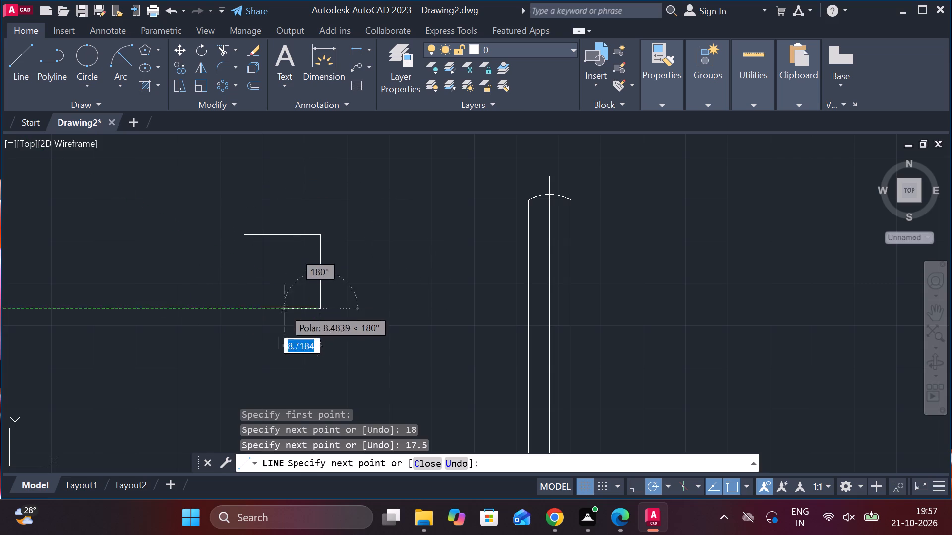
key("Escape")
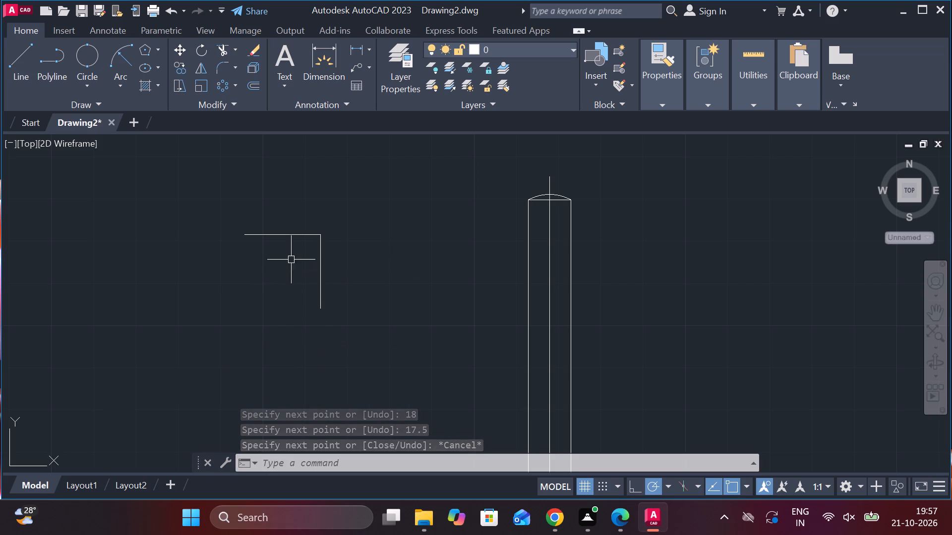
Draw a vertical centre line about 60 long through the midpoint of the 18 line, extending above and well below it.
left_click(22, 72)
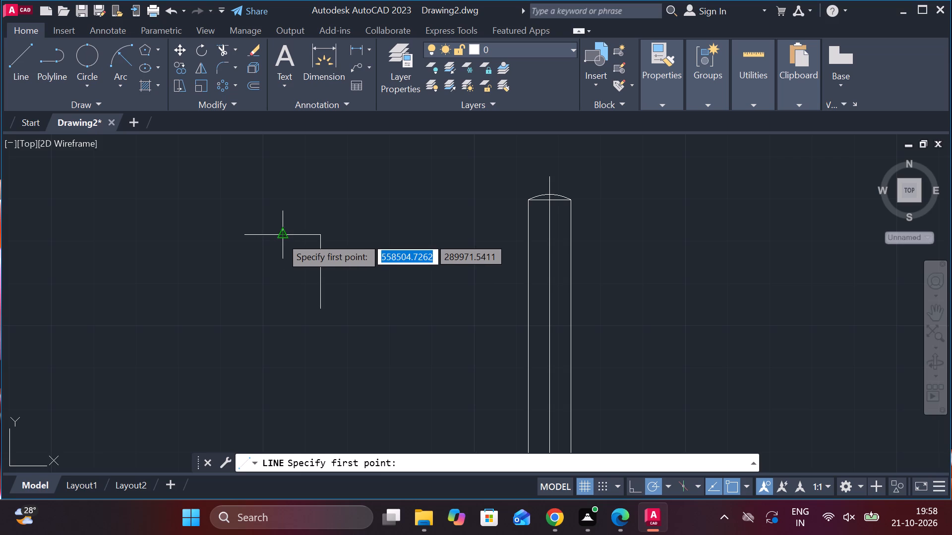
left_click(284, 173)
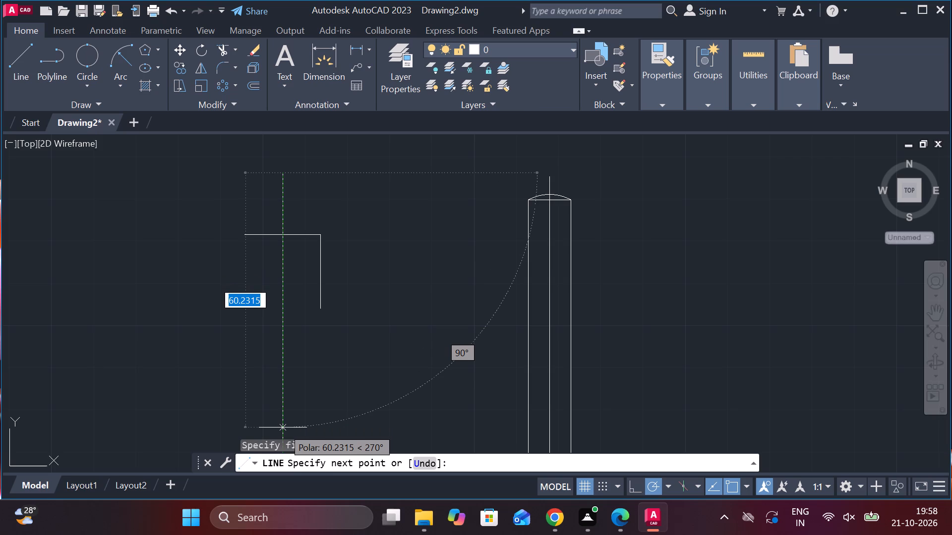
left_click(283, 428)
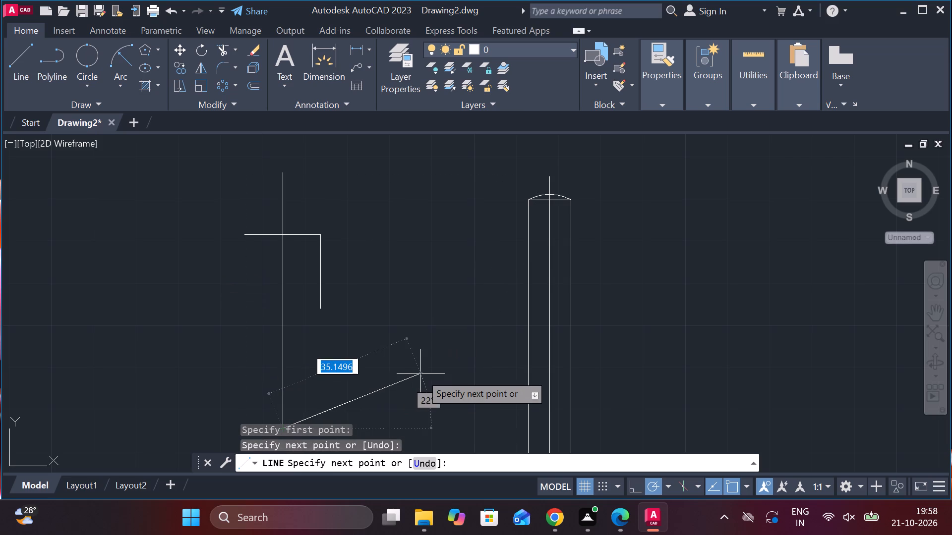
key("Escape")
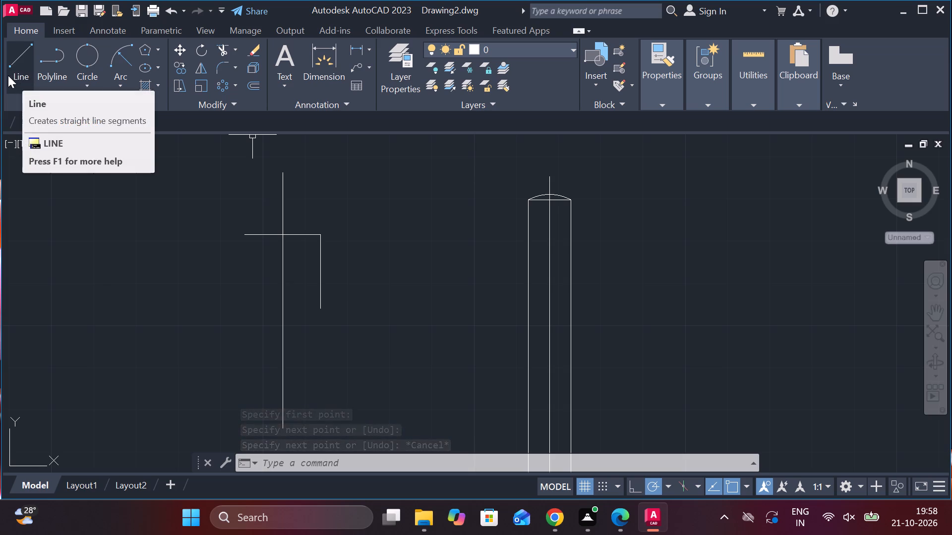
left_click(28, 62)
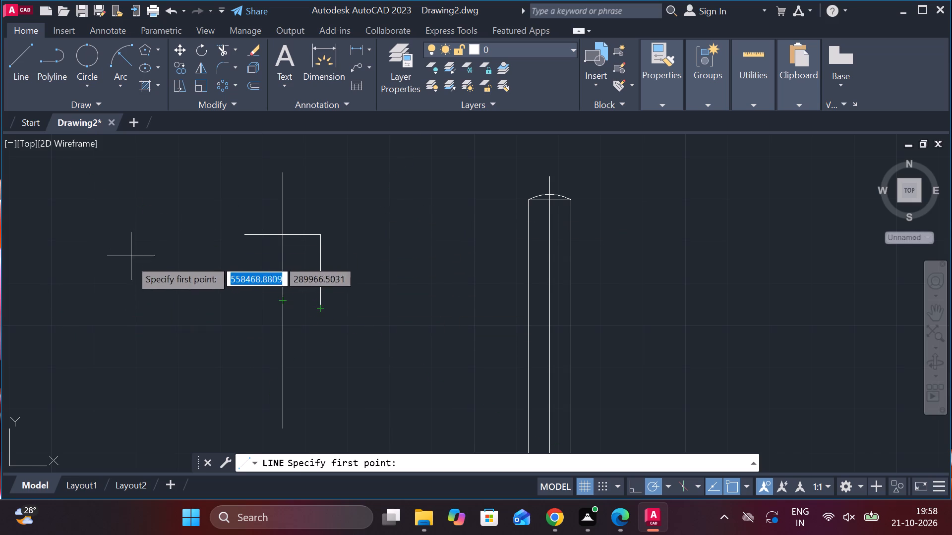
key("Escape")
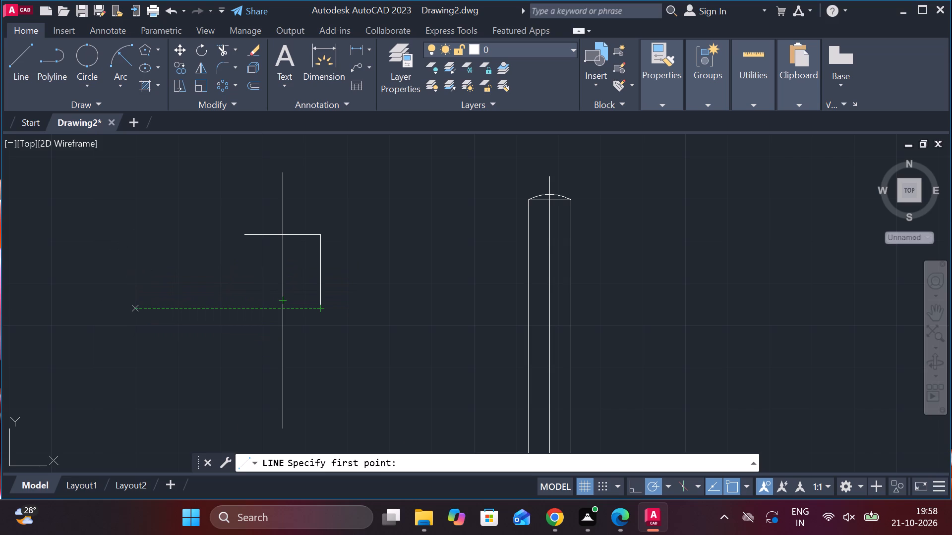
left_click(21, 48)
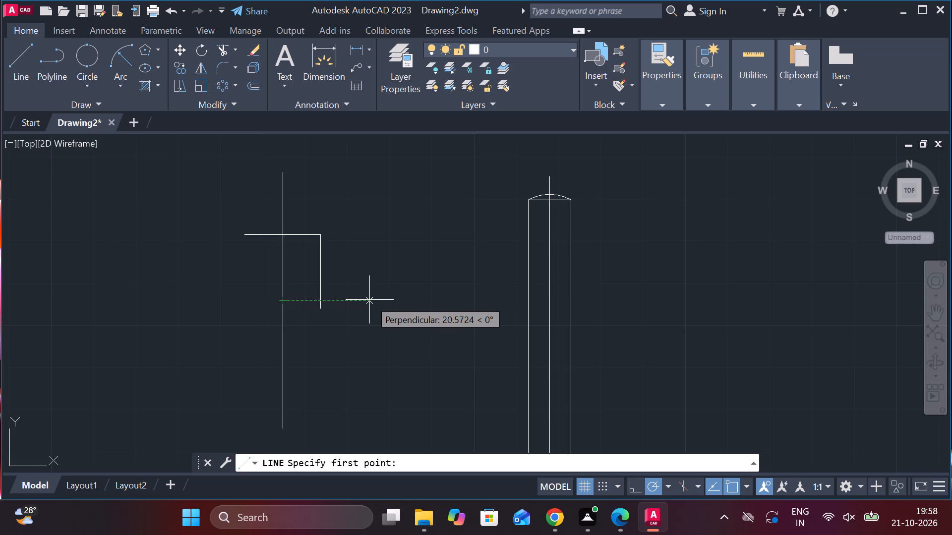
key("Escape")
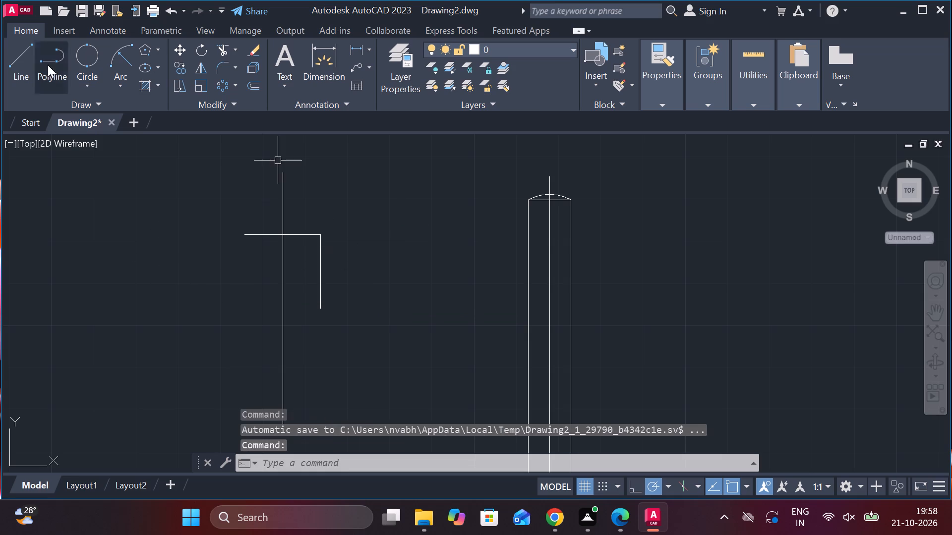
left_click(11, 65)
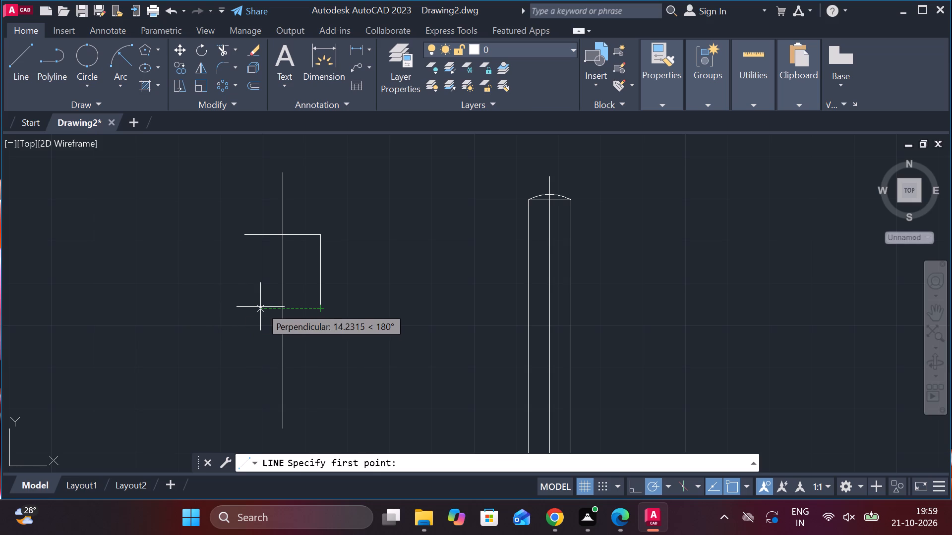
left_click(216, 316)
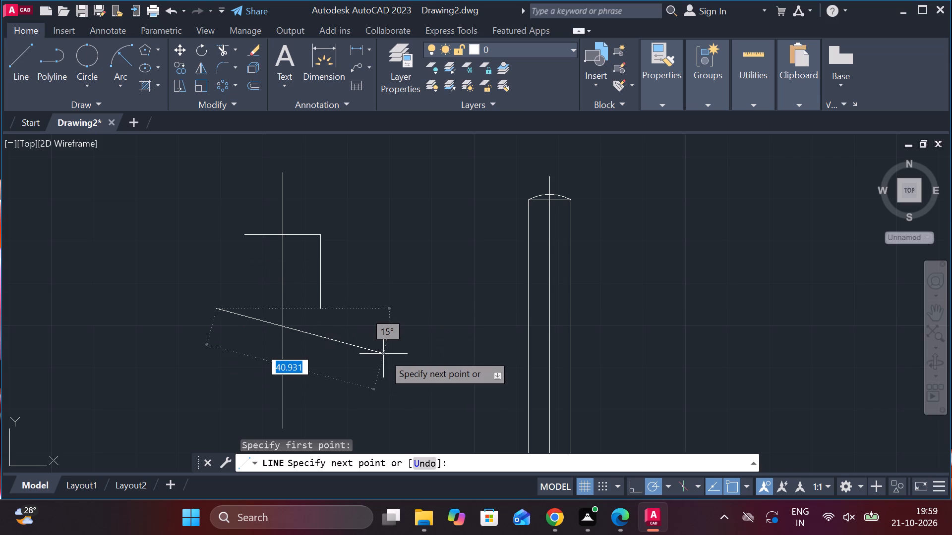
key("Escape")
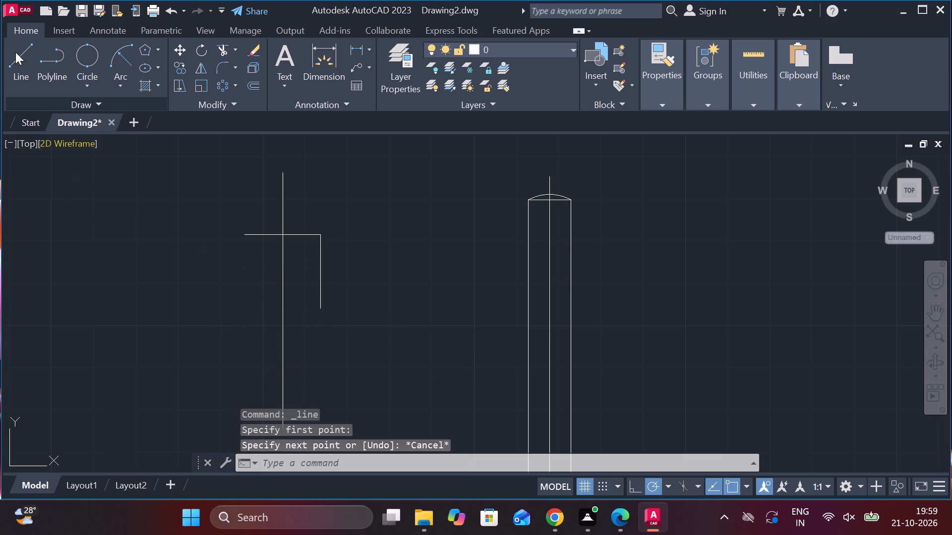
Draw a horizontal line 16 long going right from the midpoint of the 18 line.
left_click(15, 52)
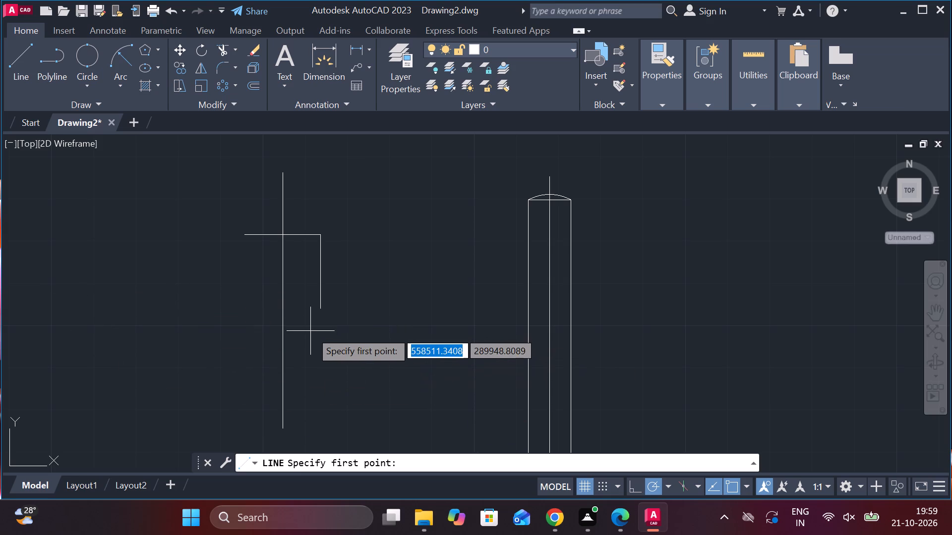
left_click(285, 236)
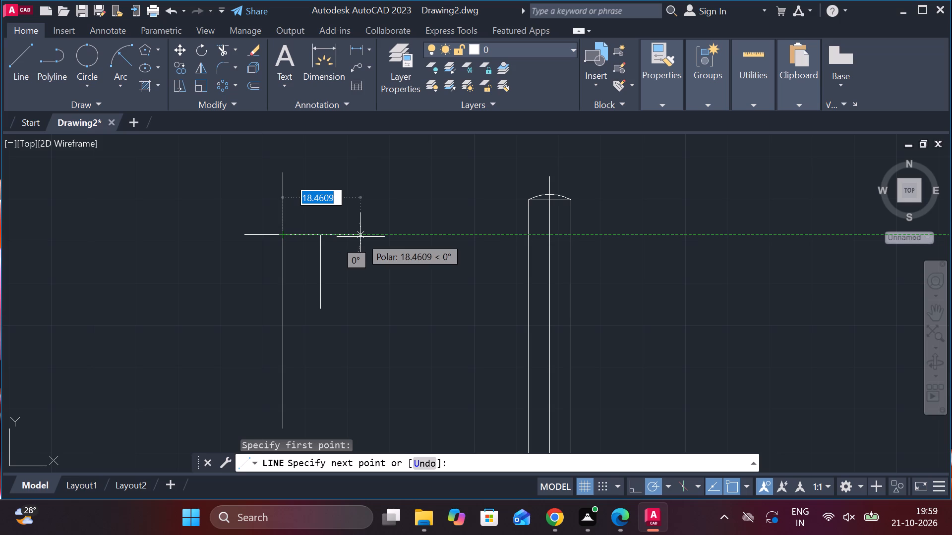
key("1")
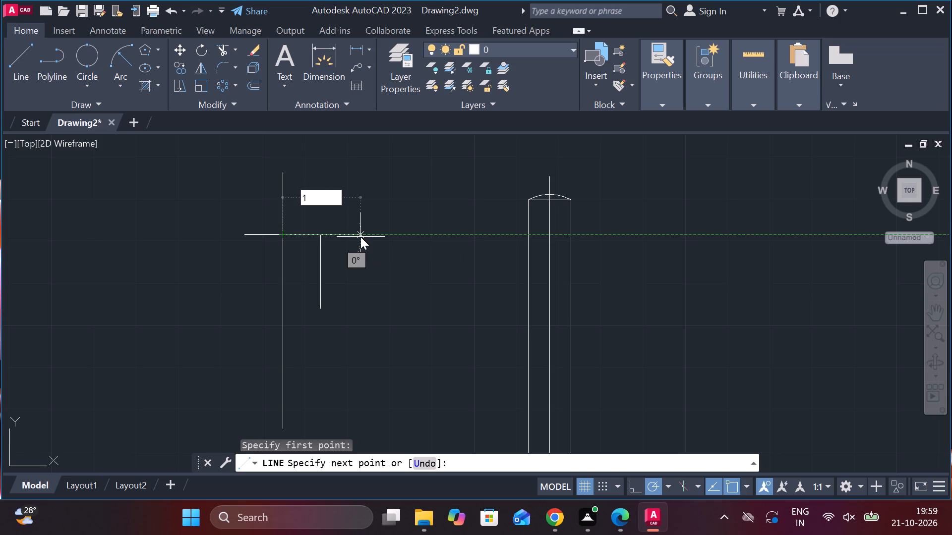
key("6")
key("Return")
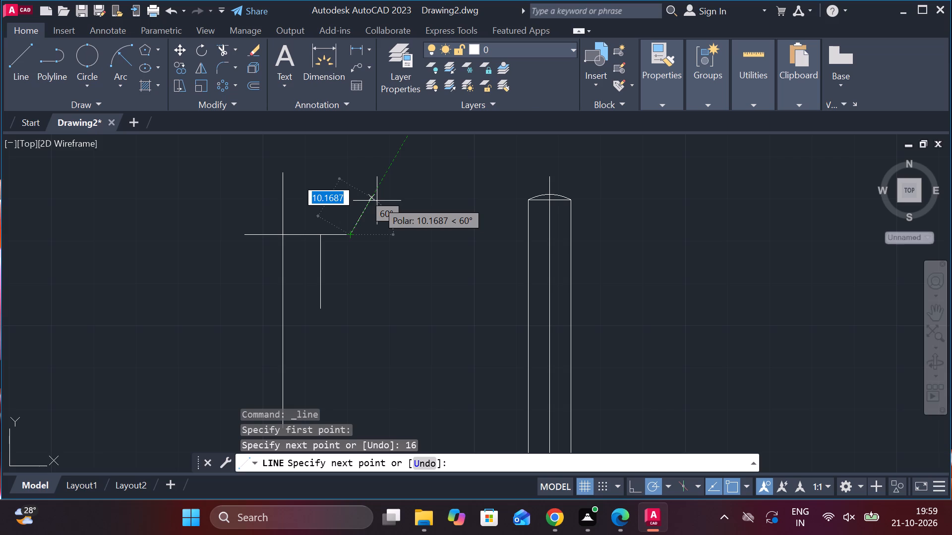
key("Escape")
Move the 16 line straight down by 17.5, using the upper end of the vertical side as base point.
left_click(339, 233)
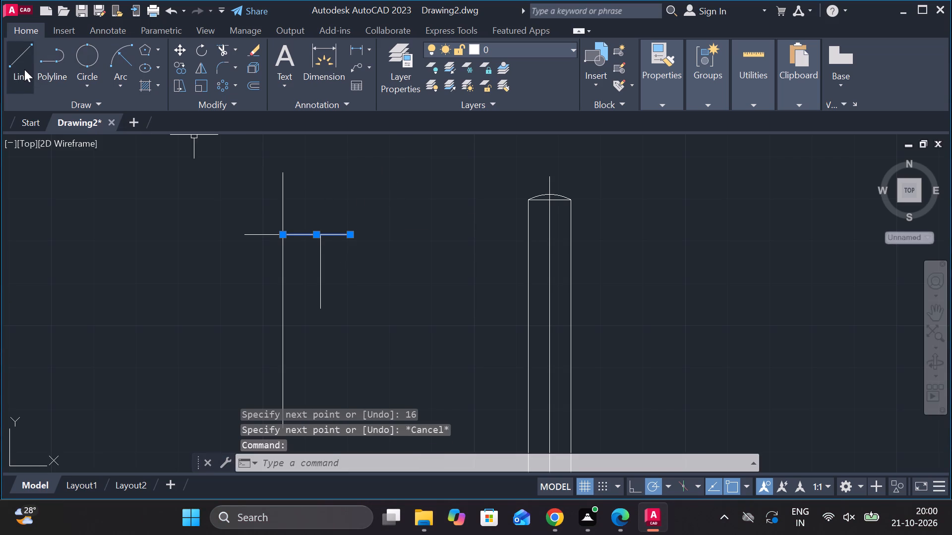
left_click(181, 52)
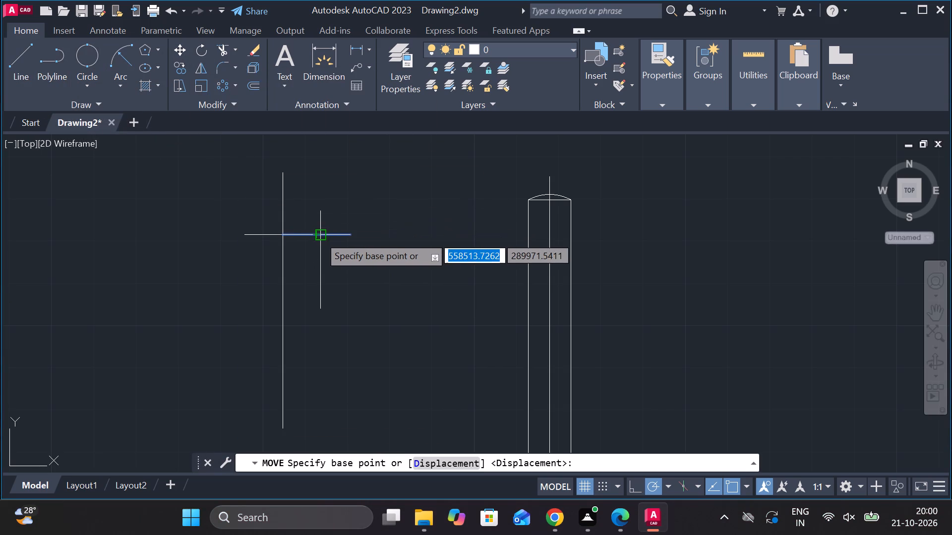
left_click(321, 236)
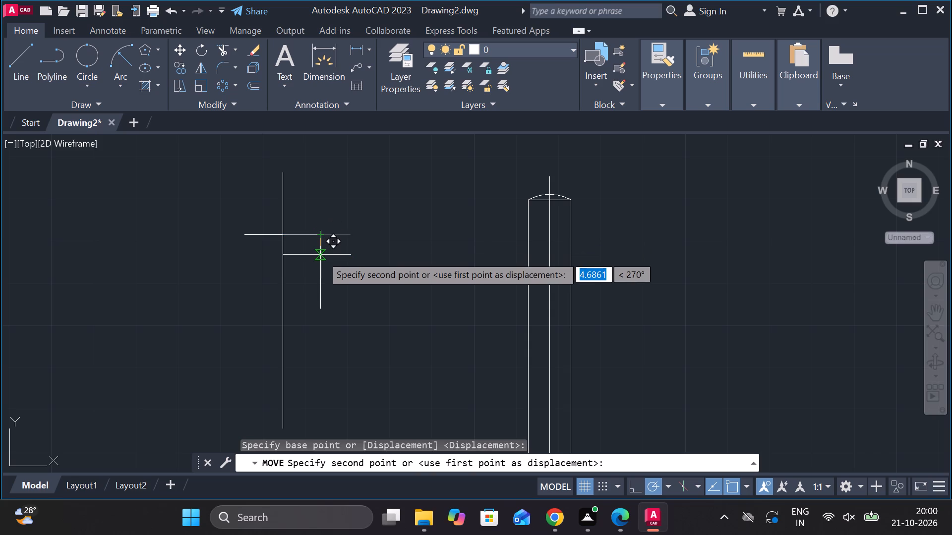
key("1")
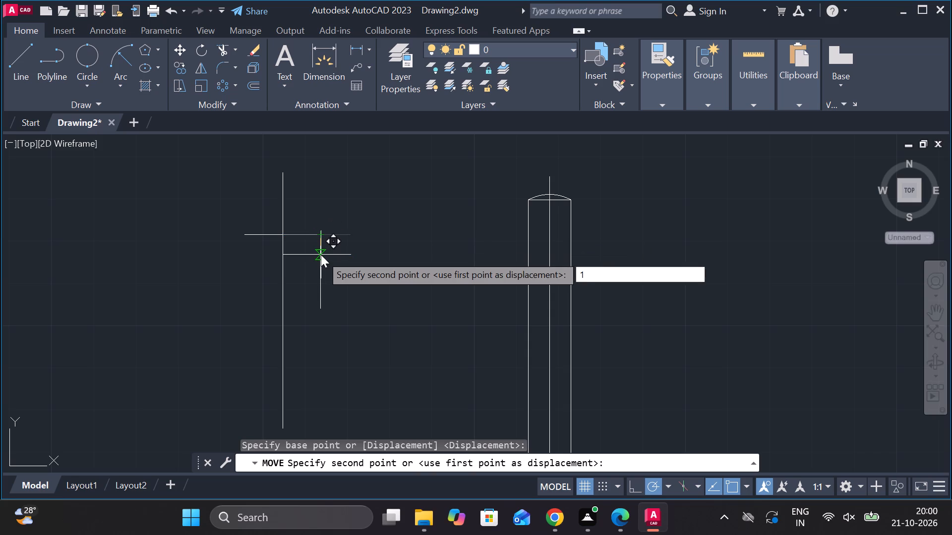
key("7")
type(".5")
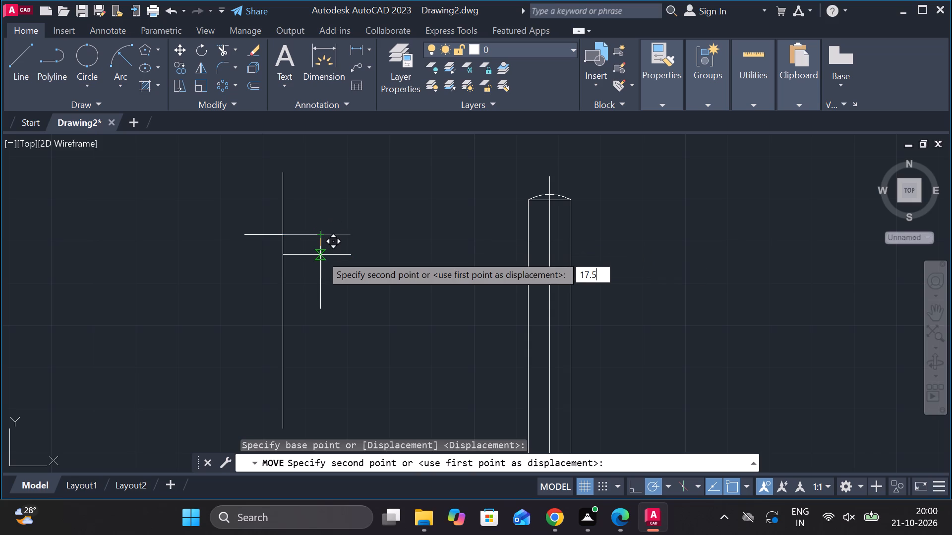
key("Return")
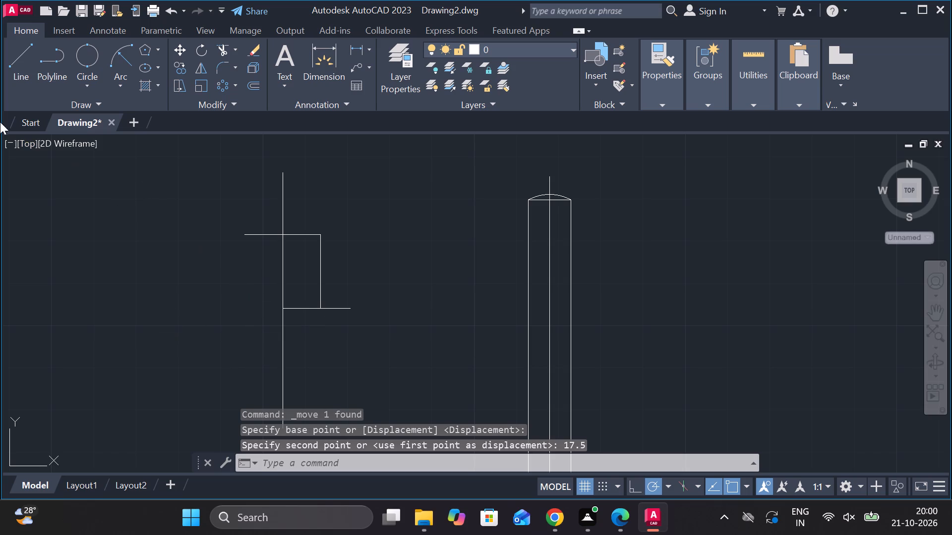
Trim the part of the 16 line lying between the centre line and the vertical side.
left_click_drag(223, 51, 226, 59)
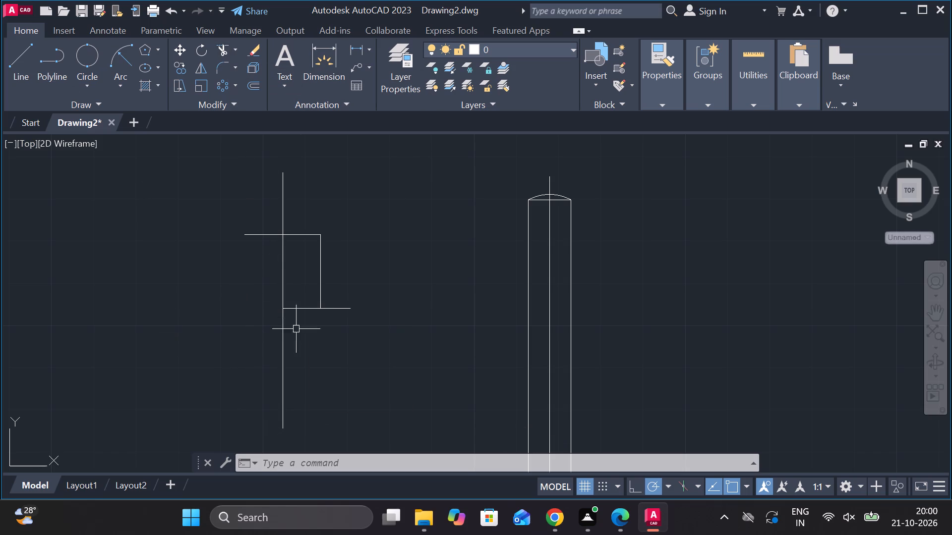
left_click(224, 45)
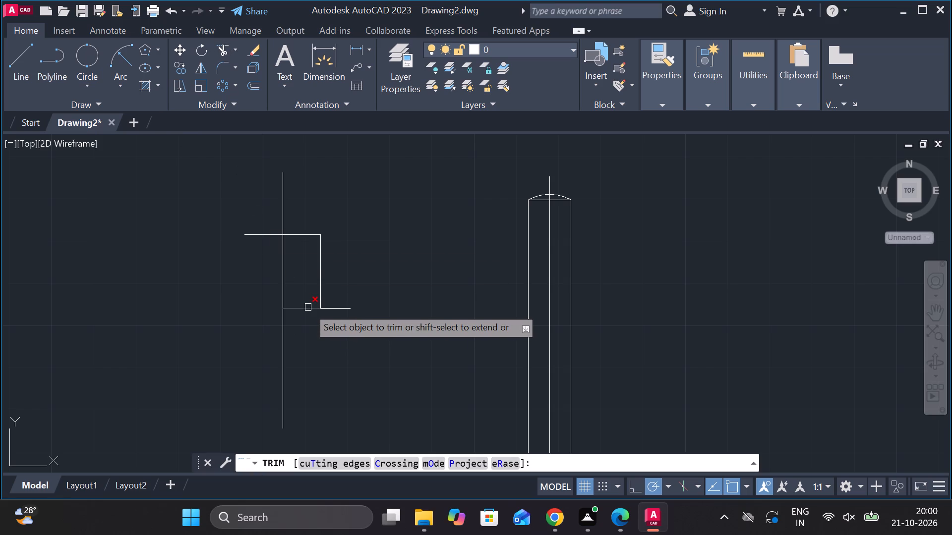
left_click(308, 307)
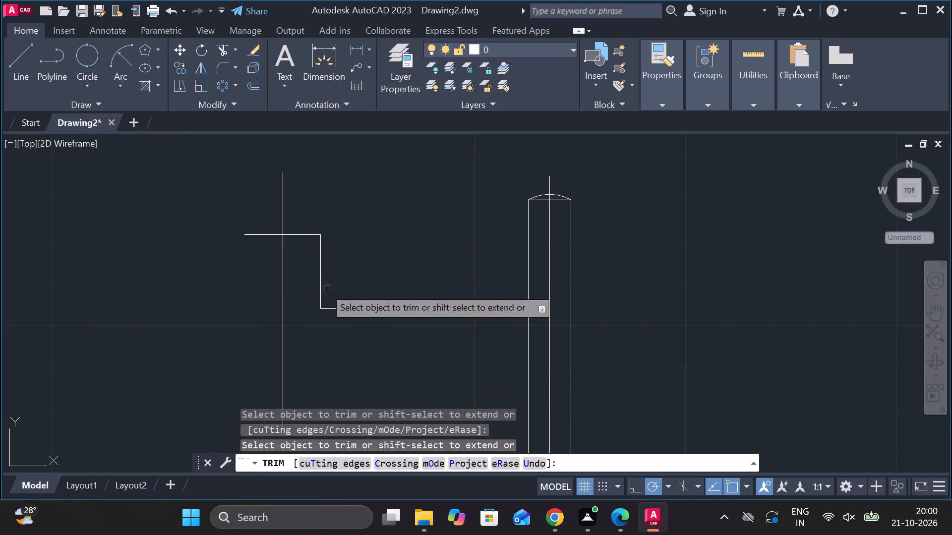
Draw a horizontal line 32 long going left from the outer end of the trimmed stub, across the centre line.
left_click(19, 64)
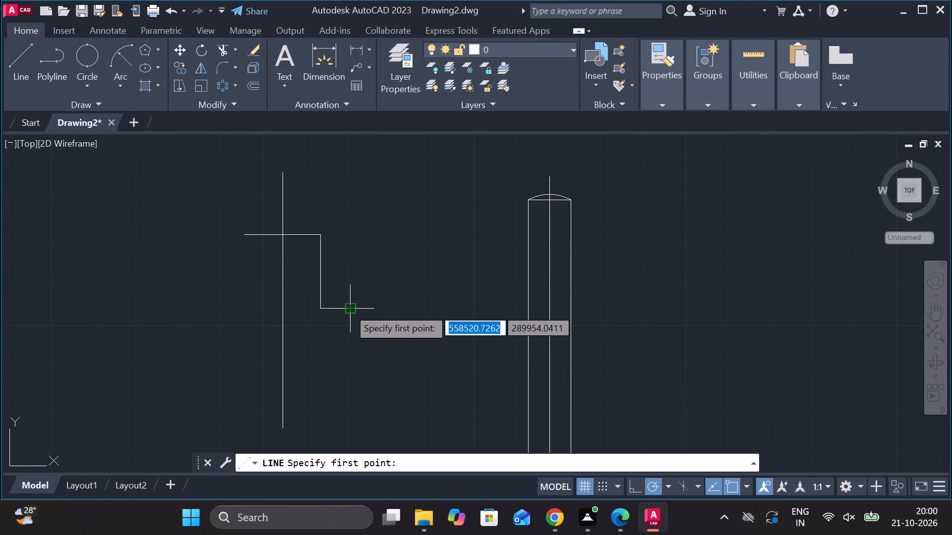
scroll(348, 308, "up", 1)
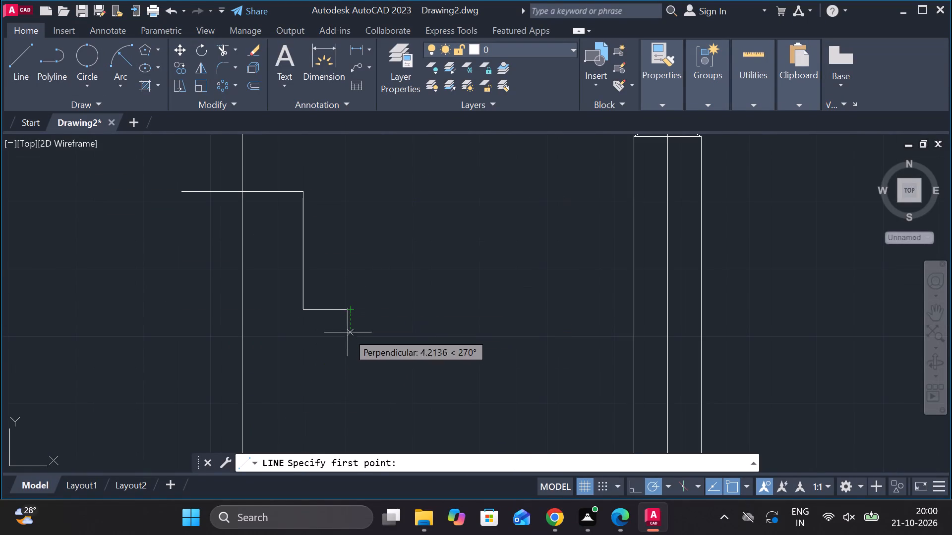
left_click(348, 312)
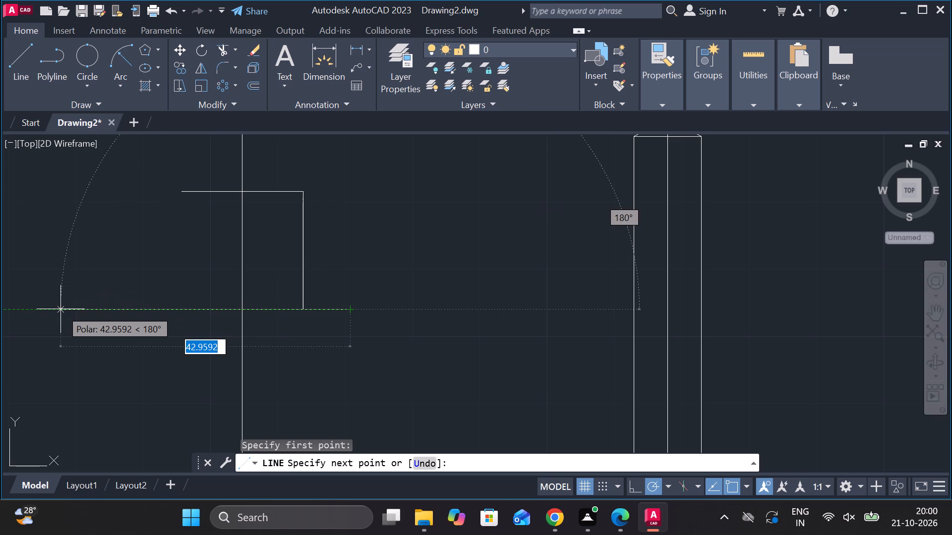
type("32")
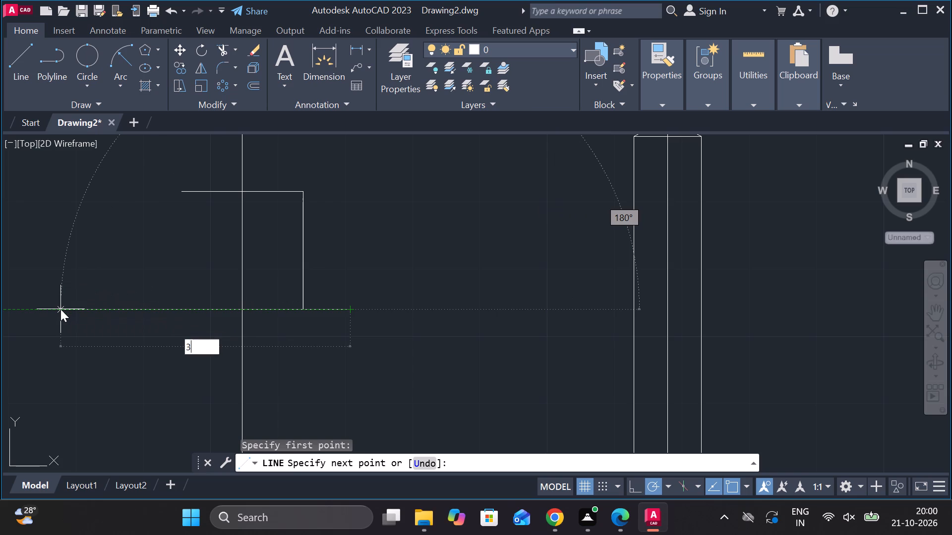
key("Return")
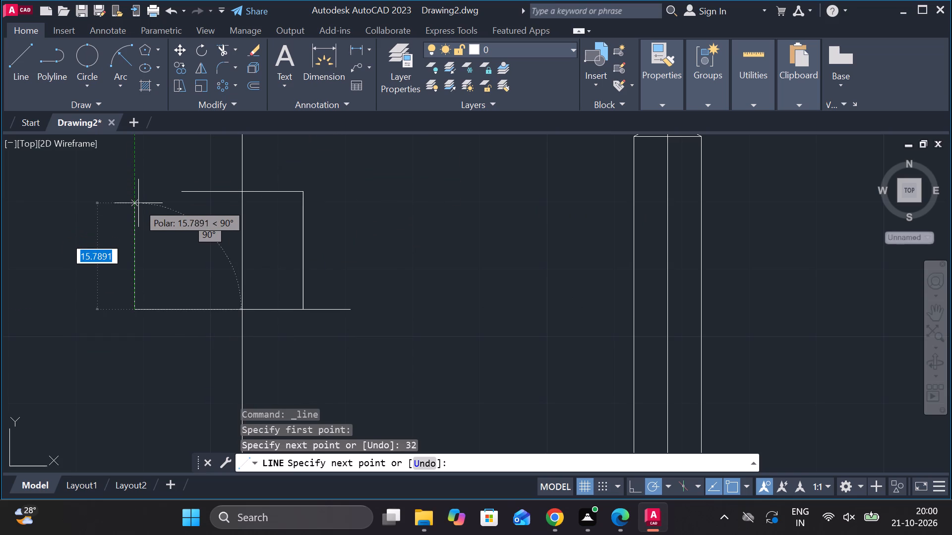
key("Escape")
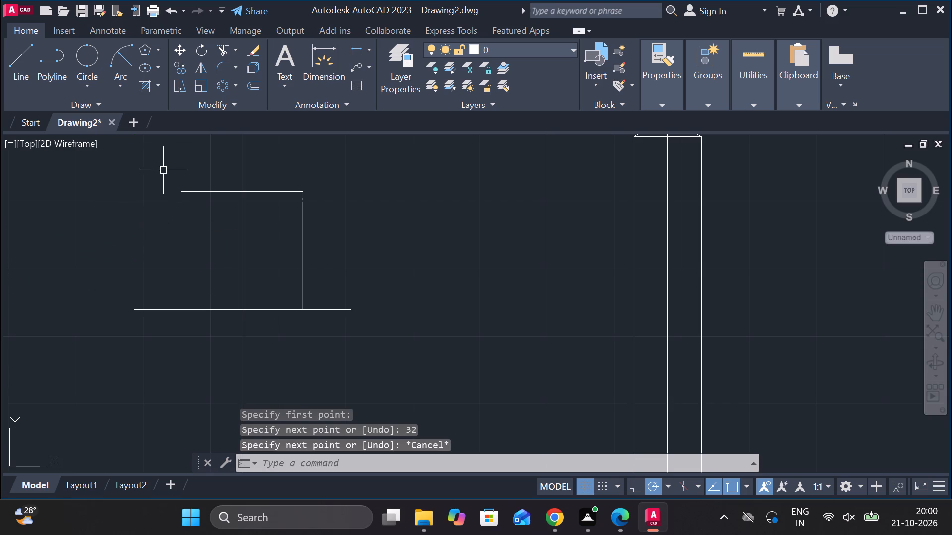
Close the upper block's open side with a vertical line from the 18 line's left end down to the 32 line.
left_click(21, 61)
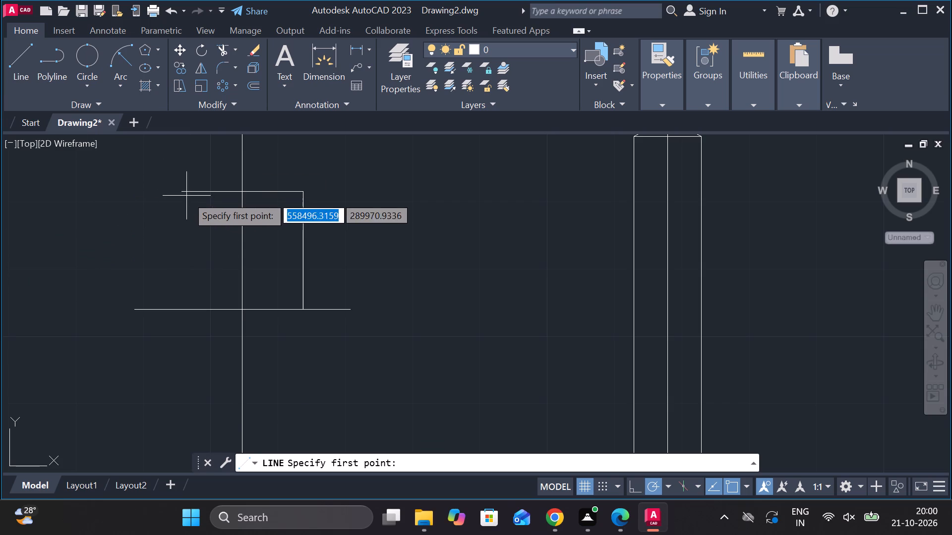
left_click(186, 196)
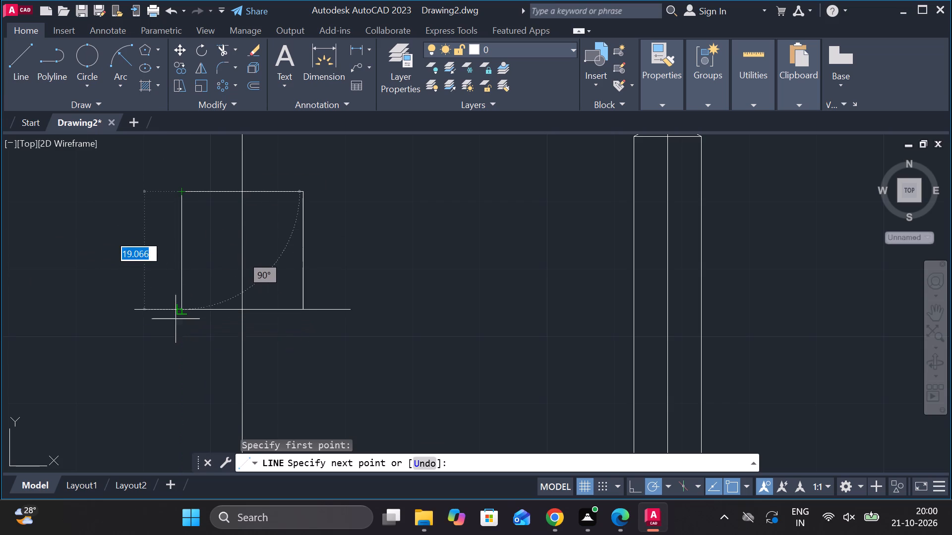
left_click(184, 307)
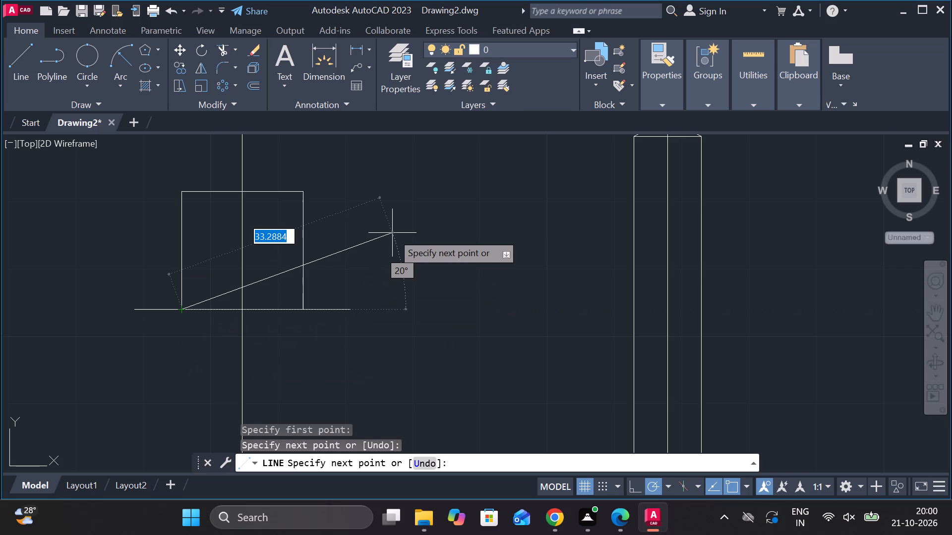
key("Escape")
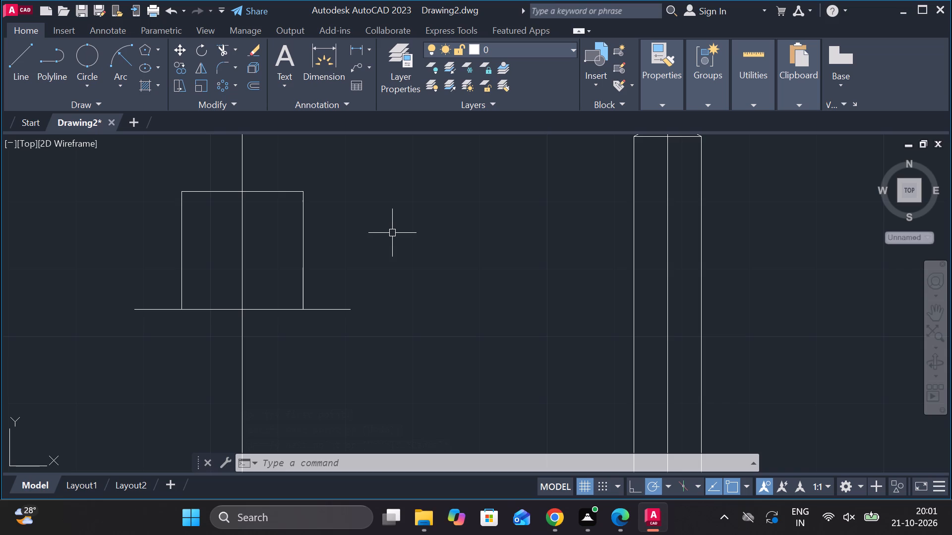
Draw a flange 5 high below the 32 line: down 5 from its left end, across, and up to its right end.
left_click(12, 52)
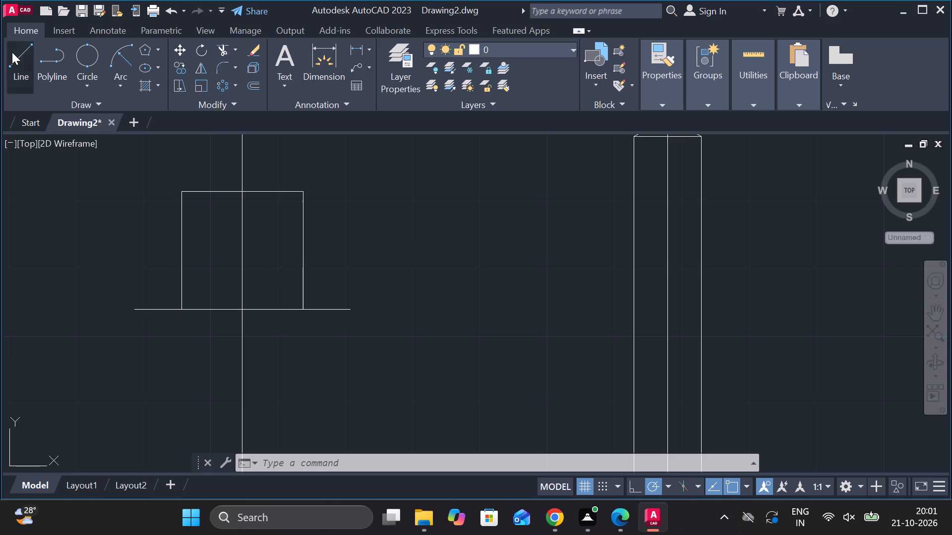
left_click(135, 312)
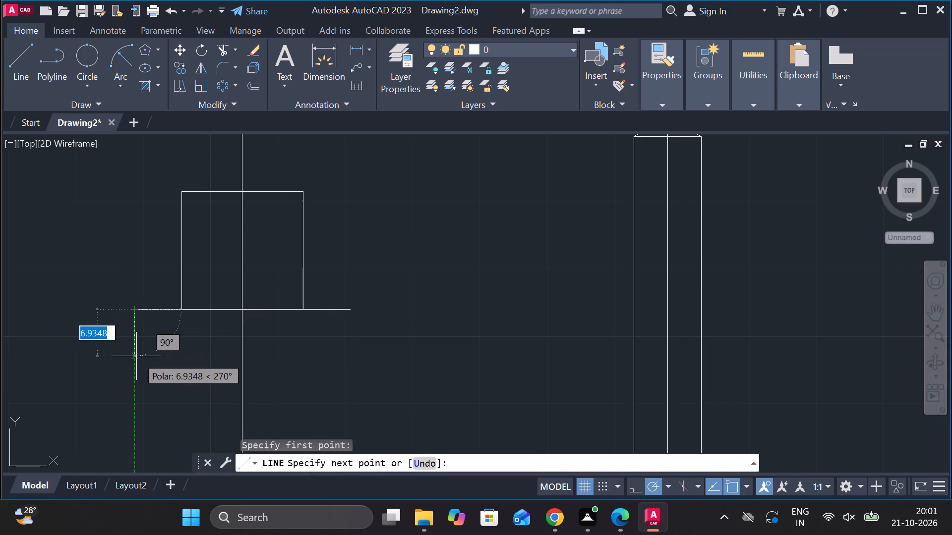
key("5")
key("Return")
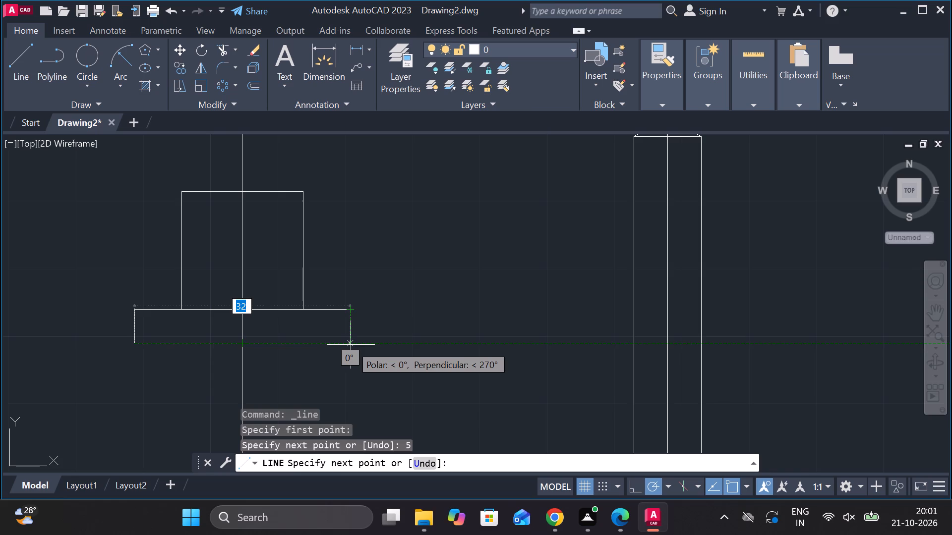
left_click(351, 345)
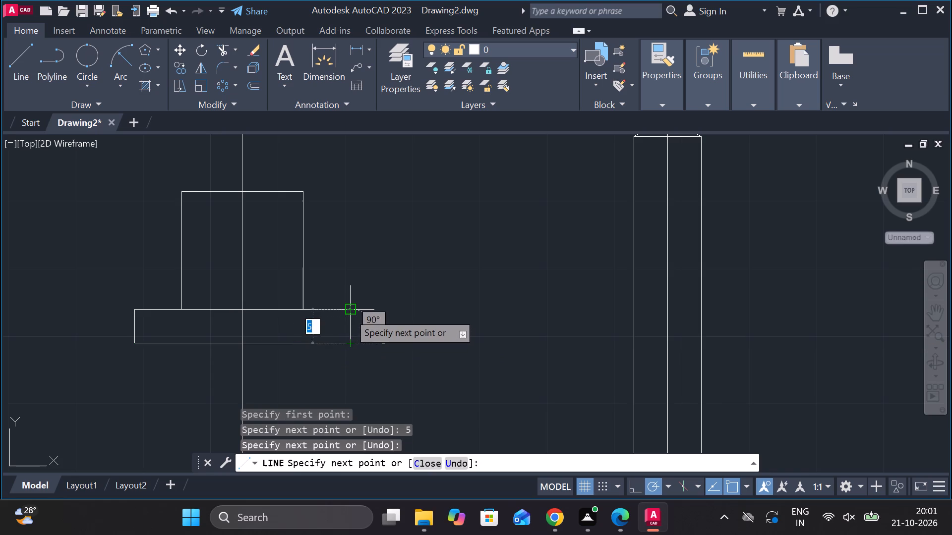
left_click(349, 313)
key("Escape")
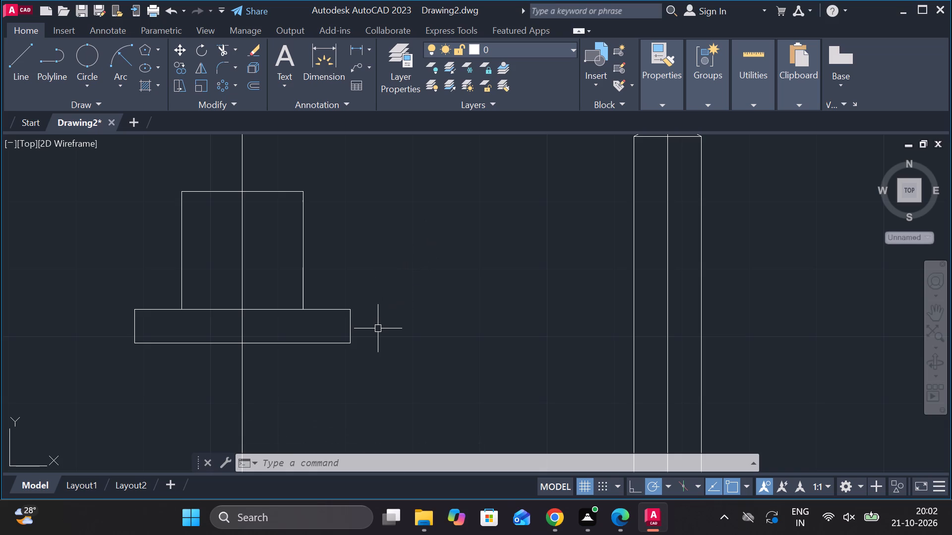
Copy the flange's bottom edge 5 straight down.
left_click(308, 346)
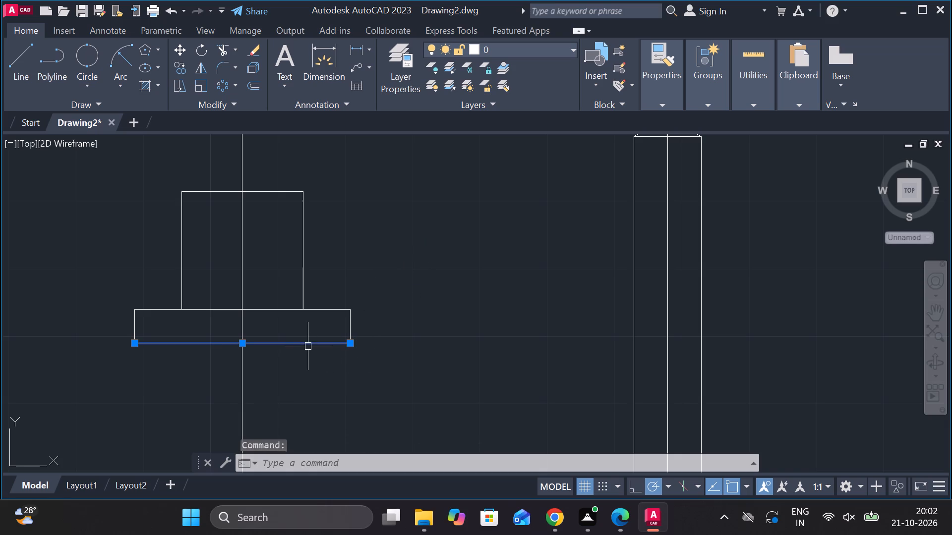
left_click(180, 68)
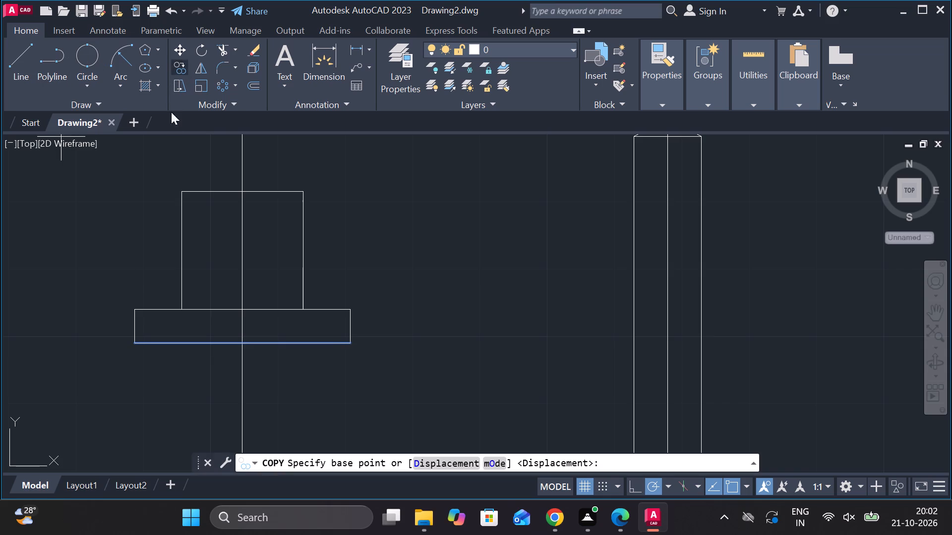
left_click(243, 346)
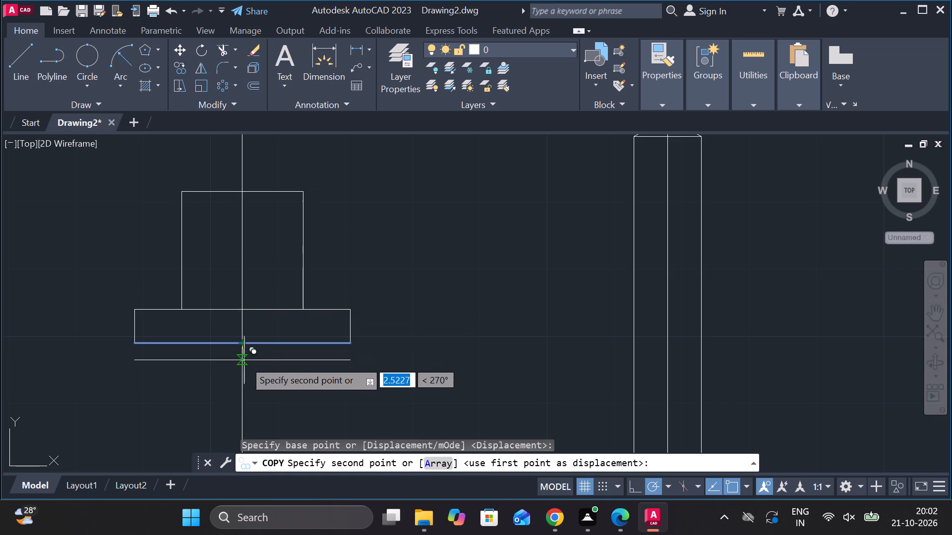
key("5")
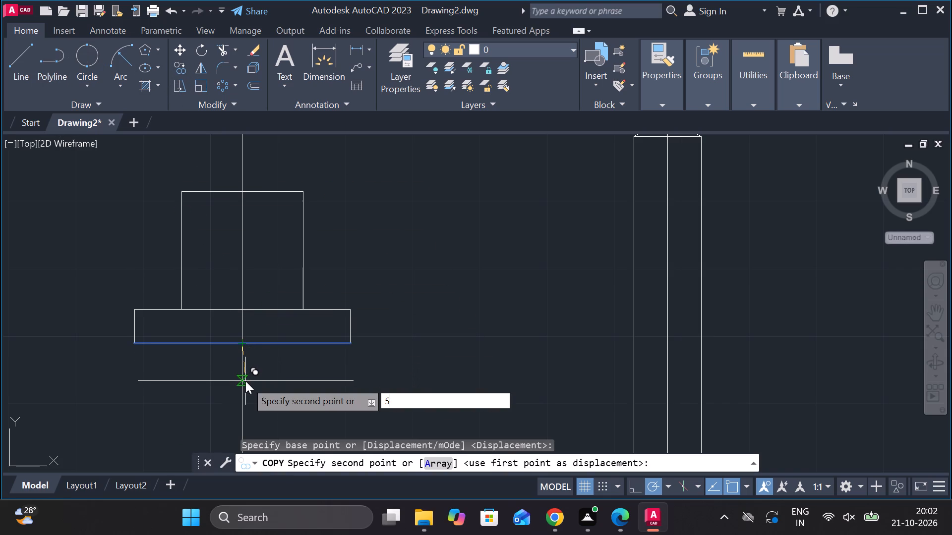
key("Return")
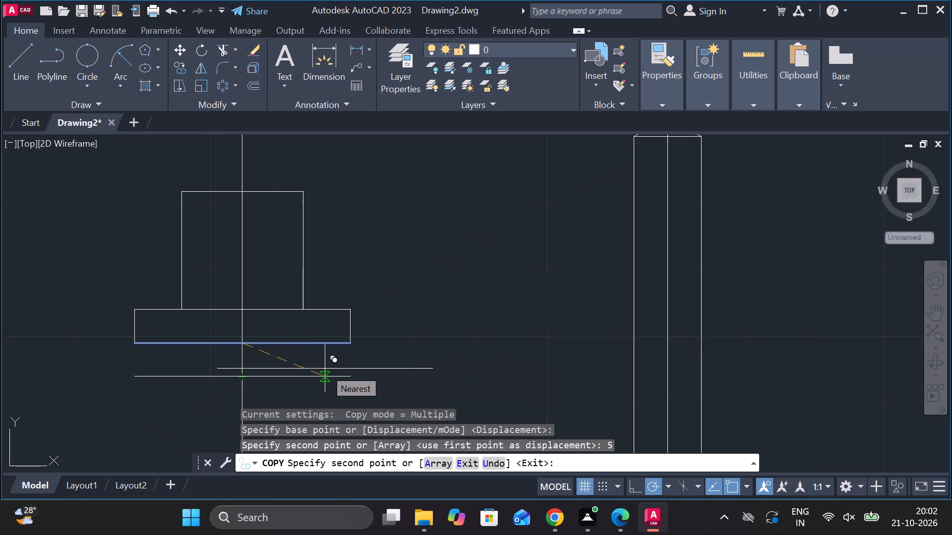
key("Escape")
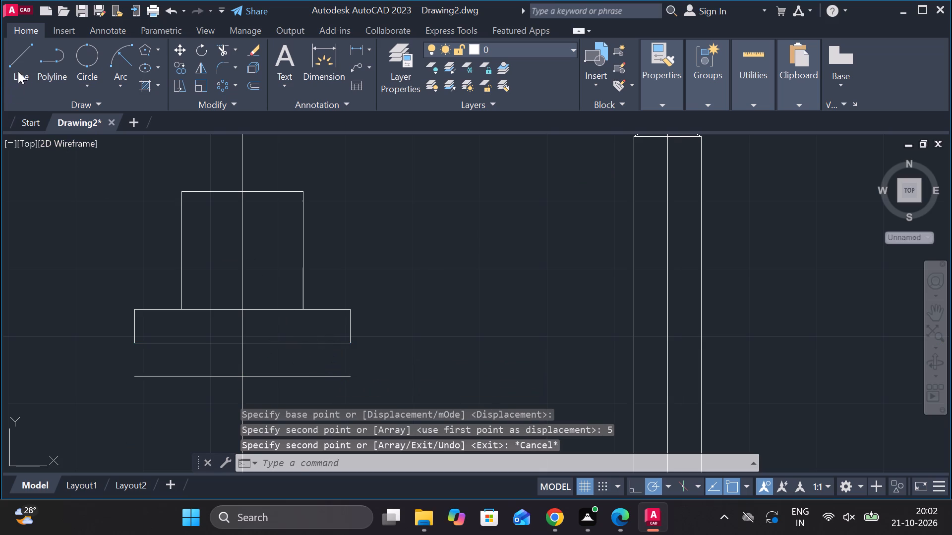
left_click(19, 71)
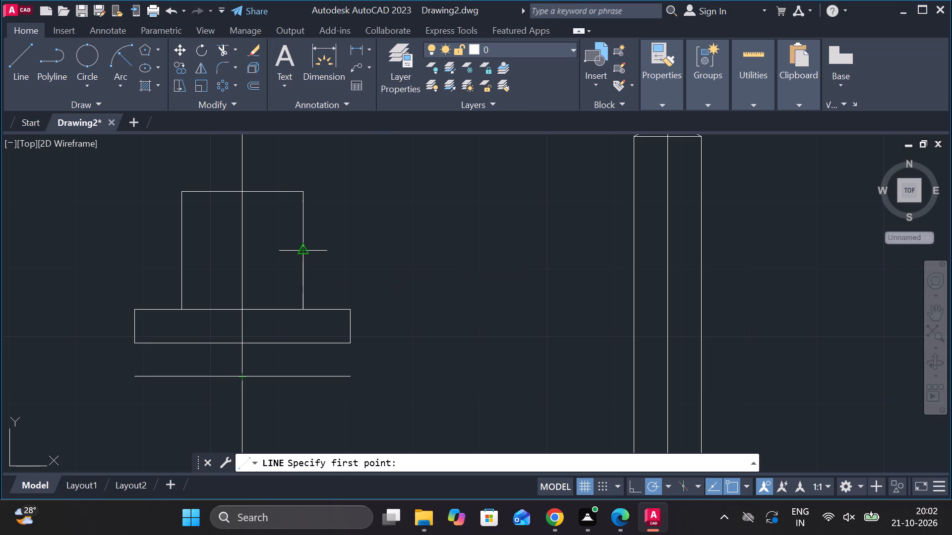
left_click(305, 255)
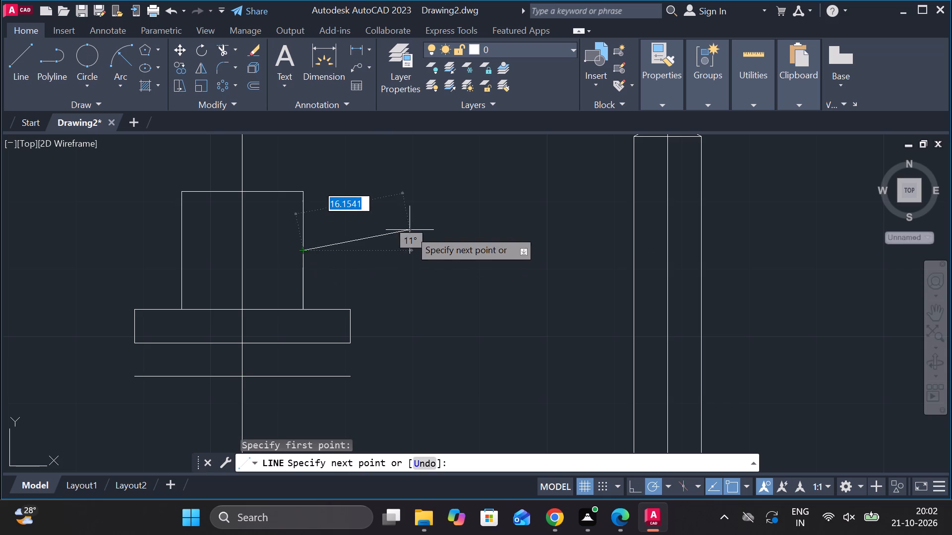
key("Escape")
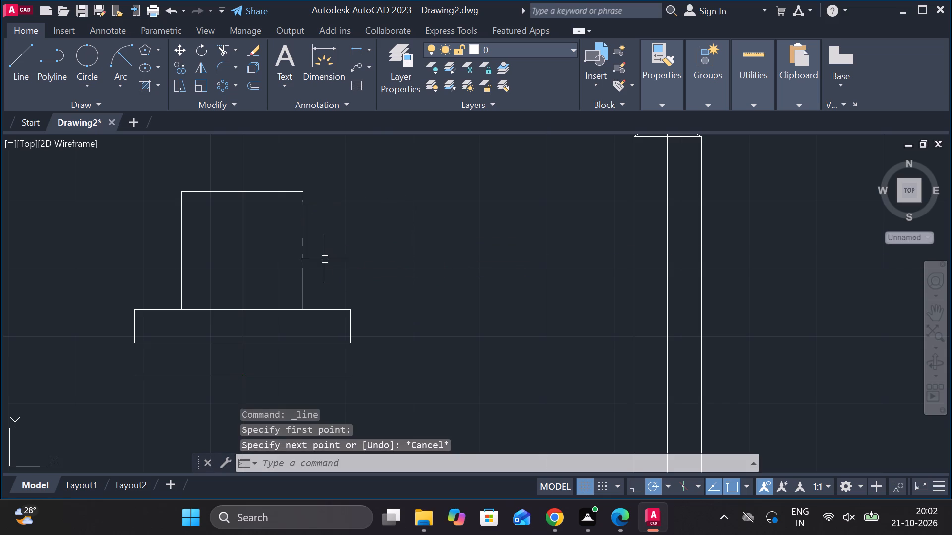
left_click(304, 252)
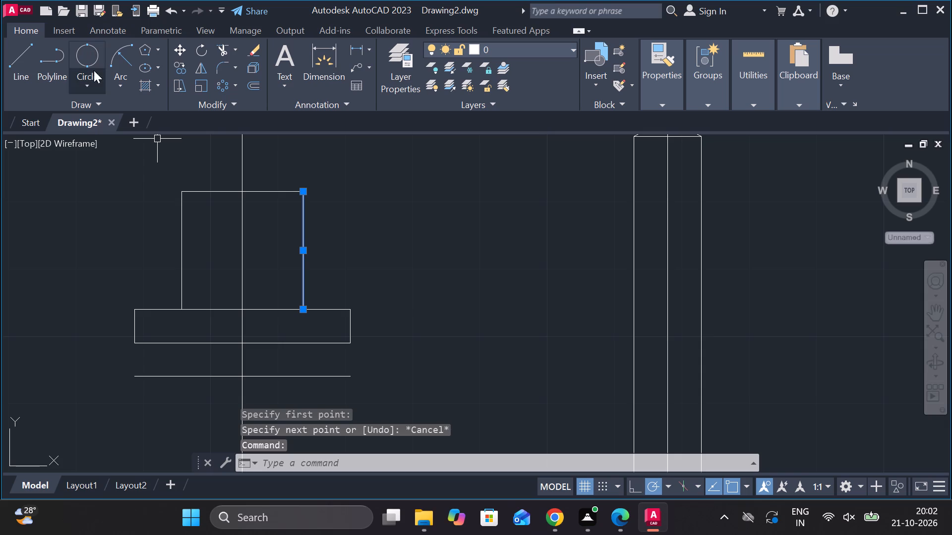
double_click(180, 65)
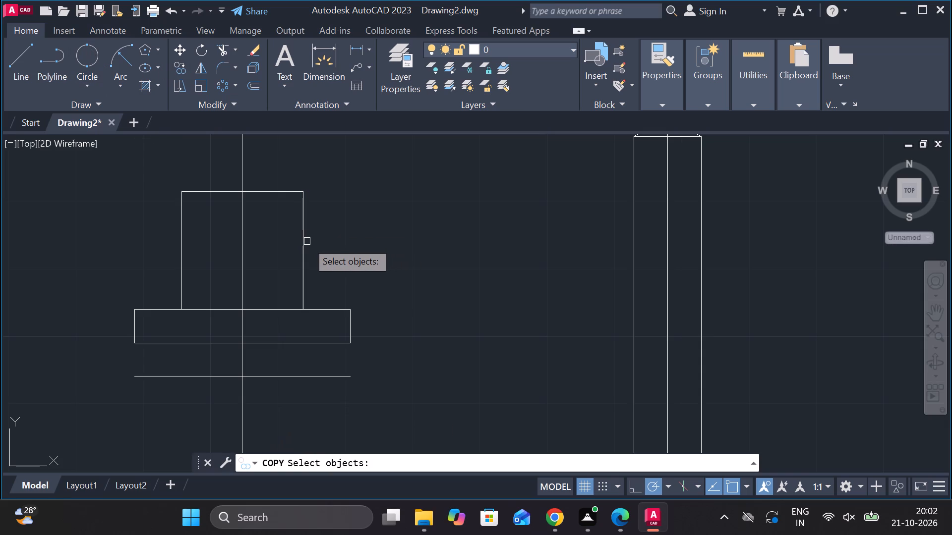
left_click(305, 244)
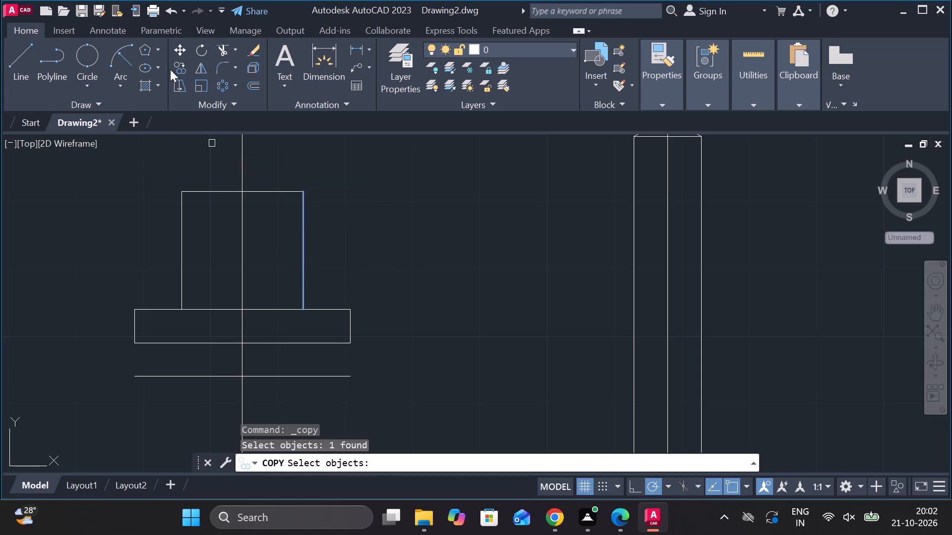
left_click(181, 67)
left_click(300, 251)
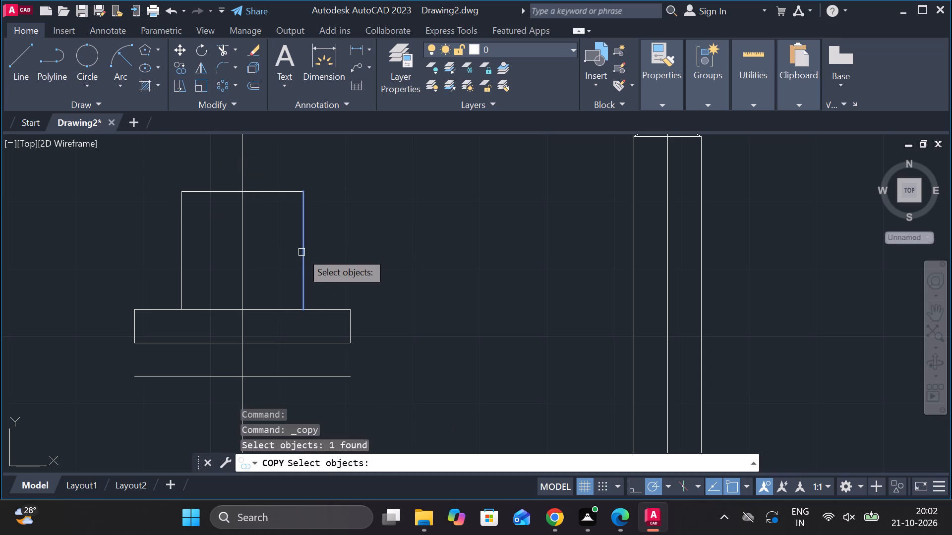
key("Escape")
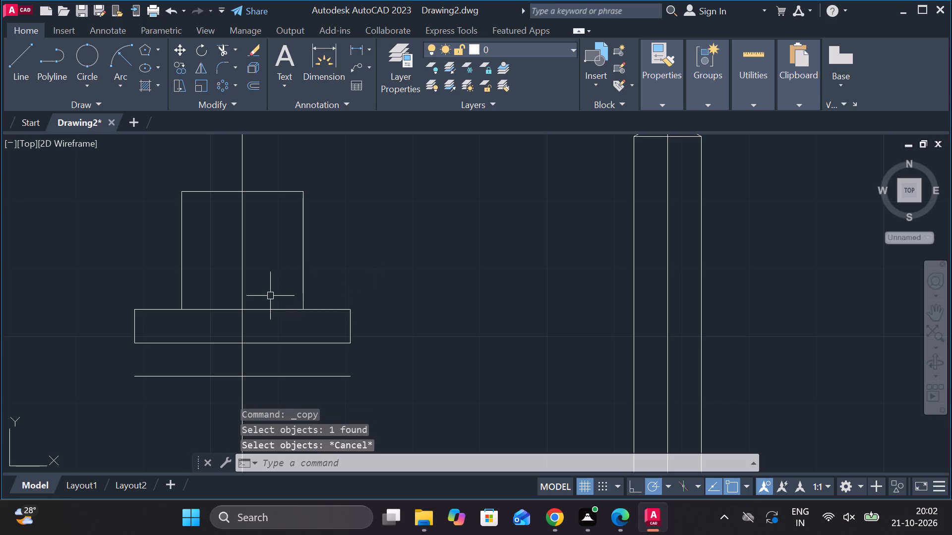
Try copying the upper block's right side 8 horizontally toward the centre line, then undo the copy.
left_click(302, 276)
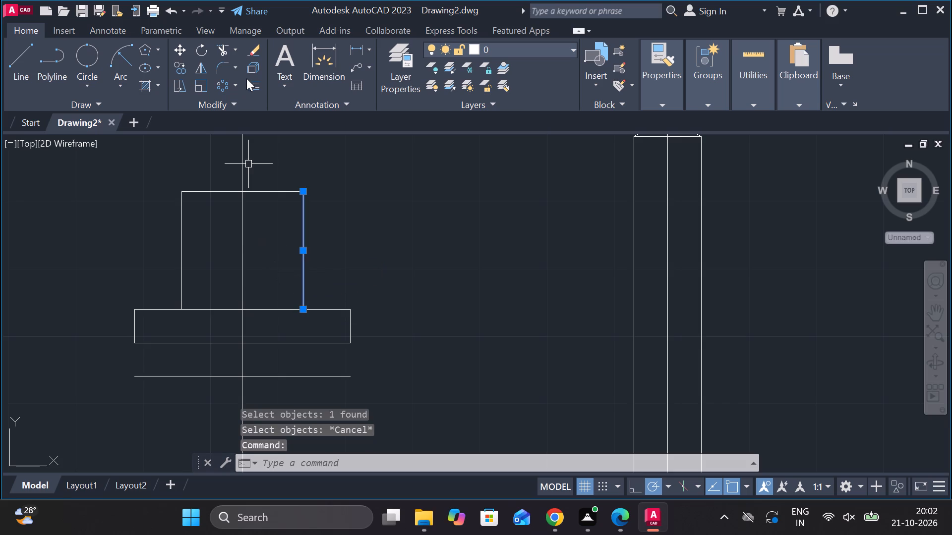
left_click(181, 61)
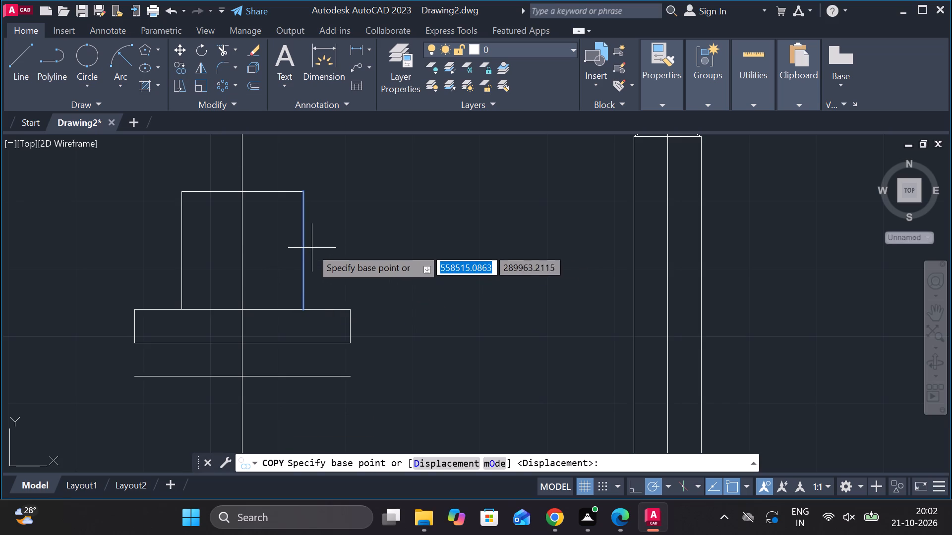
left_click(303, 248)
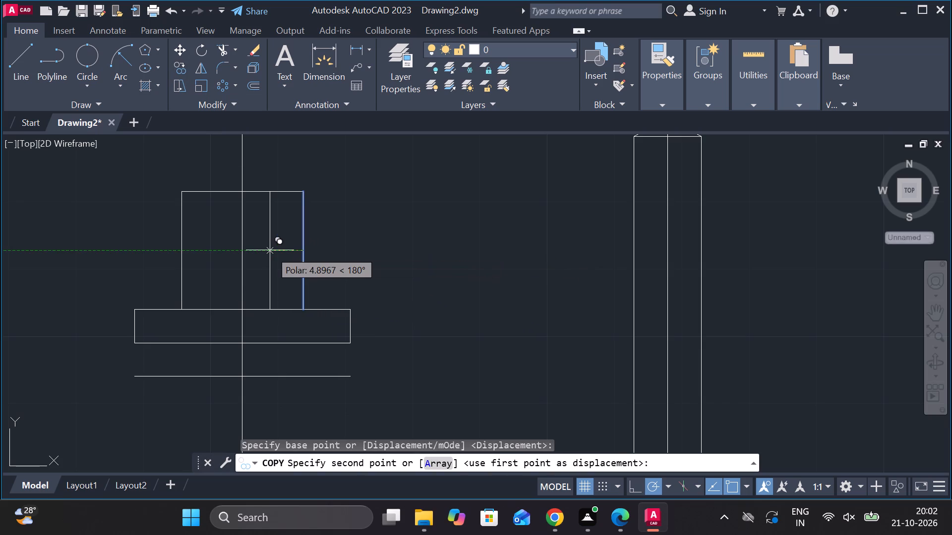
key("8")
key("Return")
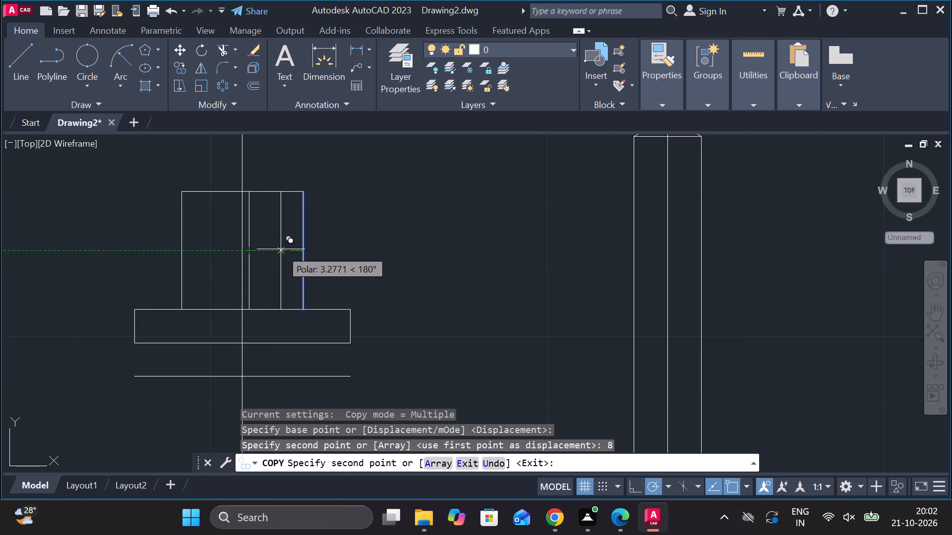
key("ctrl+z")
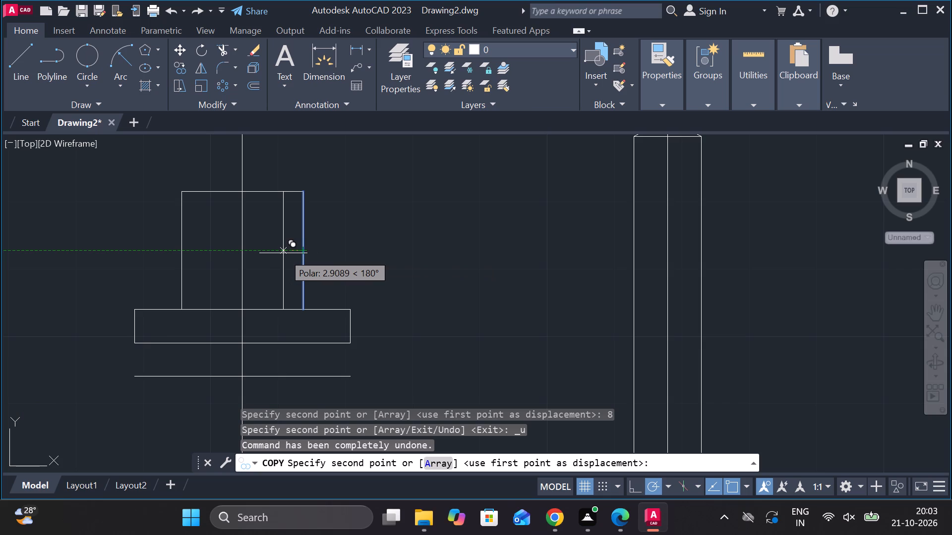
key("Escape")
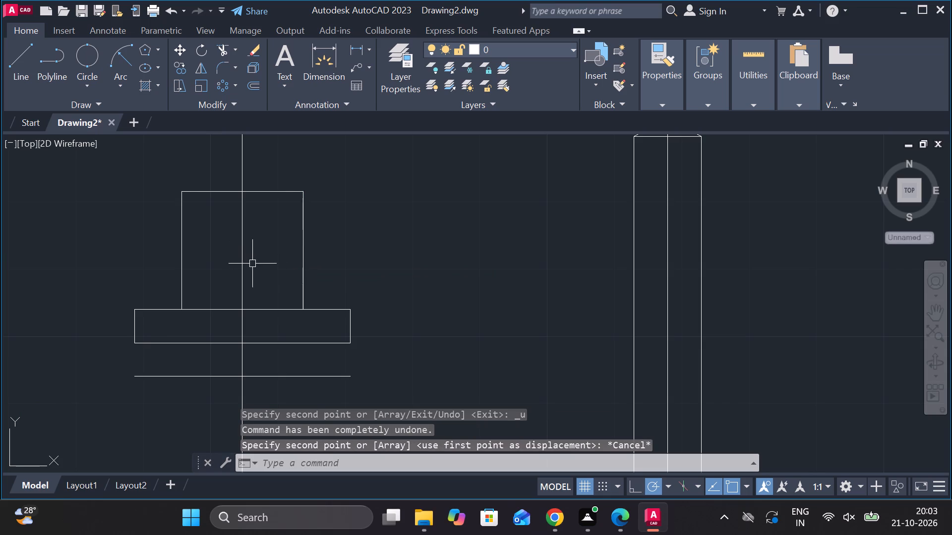
Copy the vertical centre line 5 to each side to form the two bore lines.
left_click(244, 258)
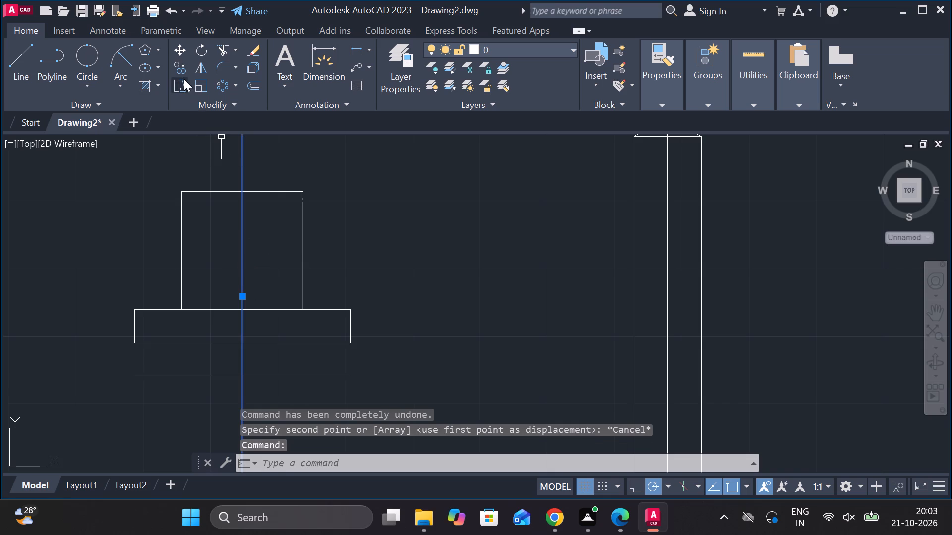
left_click(184, 68)
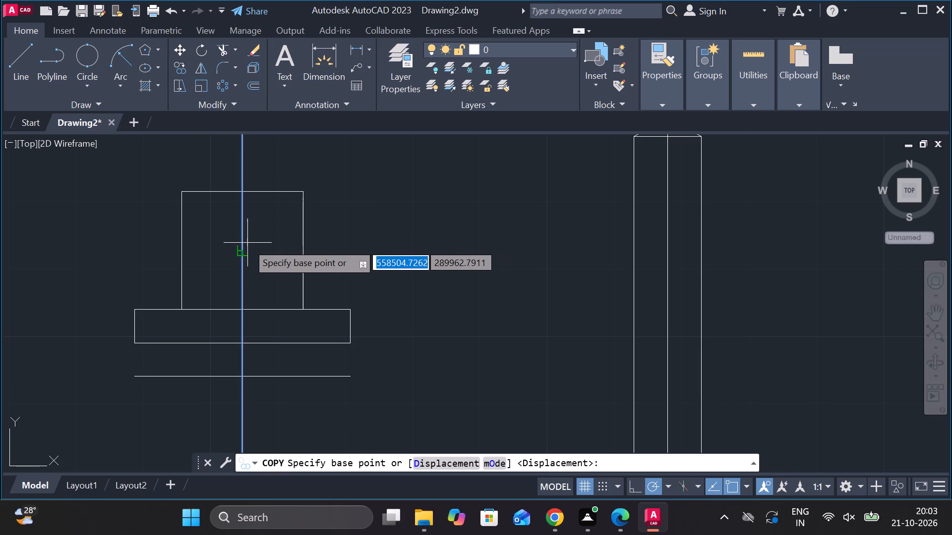
left_click(244, 252)
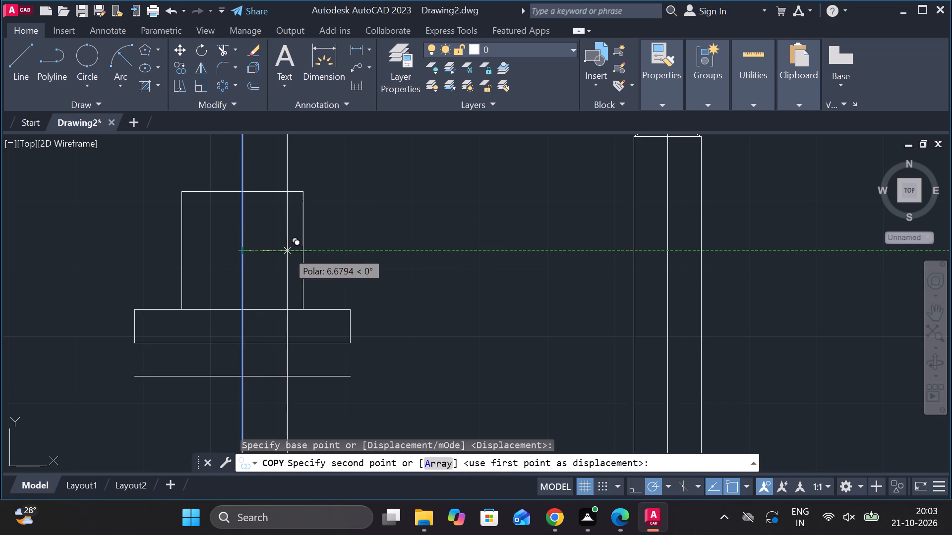
key("5")
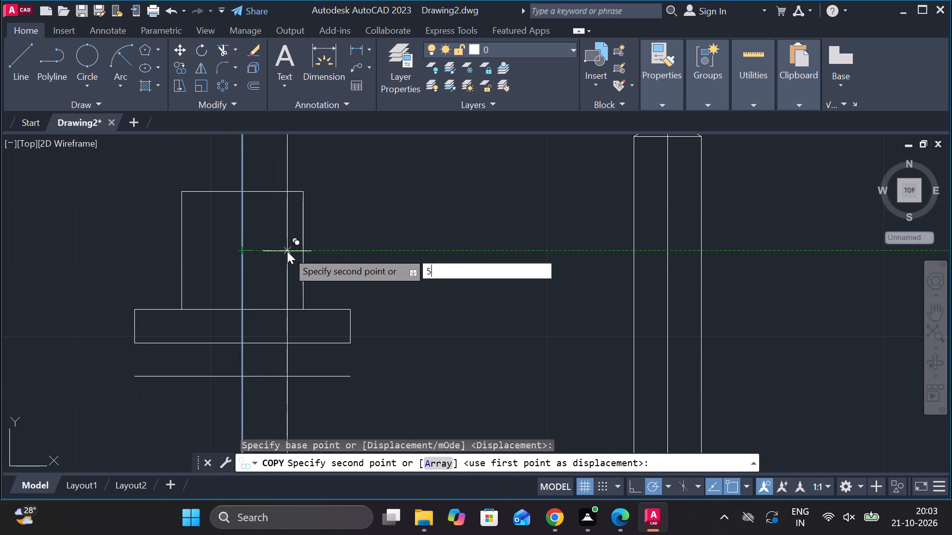
key("Return")
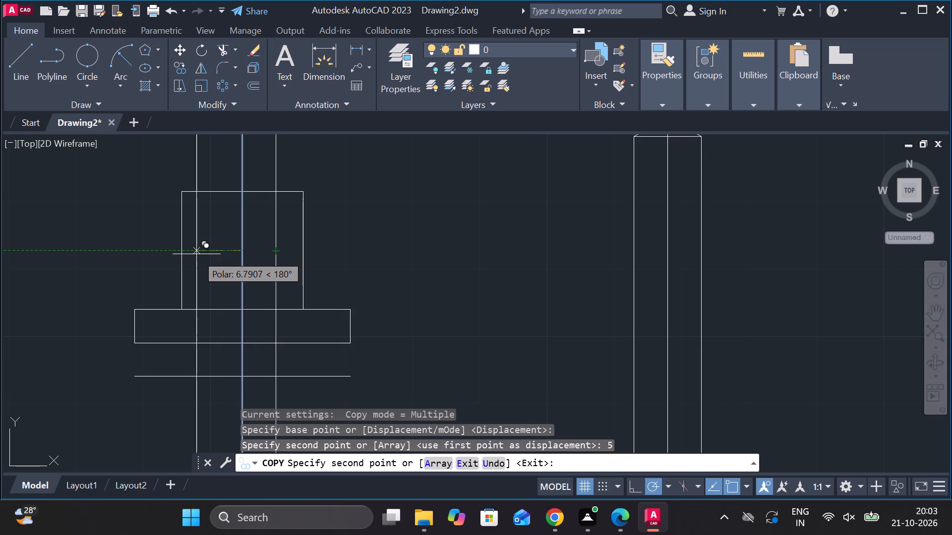
key("5")
key("Return")
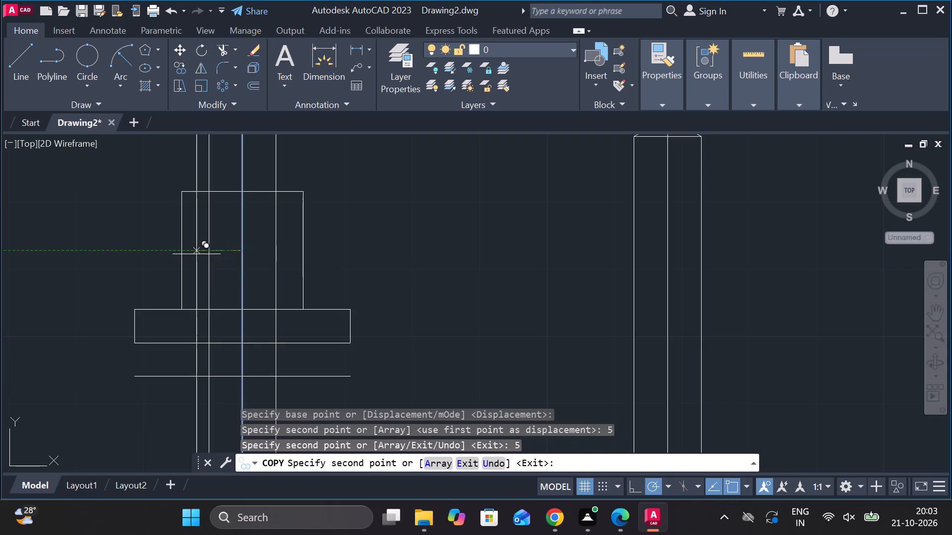
key("Escape")
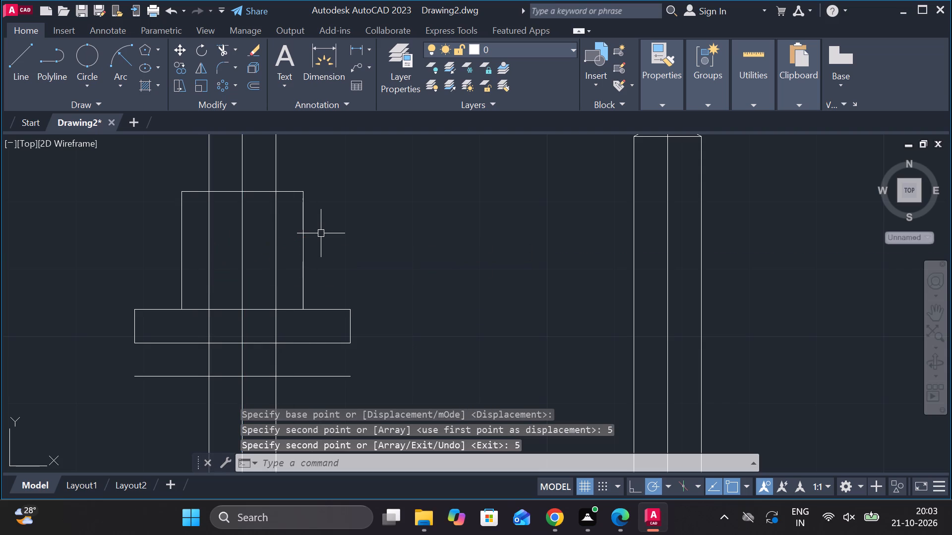
Trim both offset vertical copies above the upper block's top edge and below the flange's bottom edge.
double_click(217, 48)
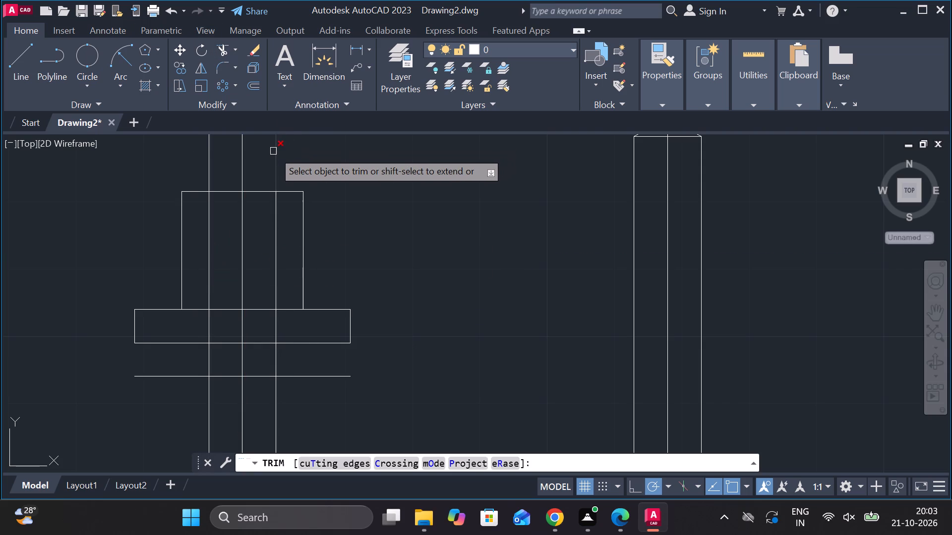
left_click(273, 151)
left_click(207, 164)
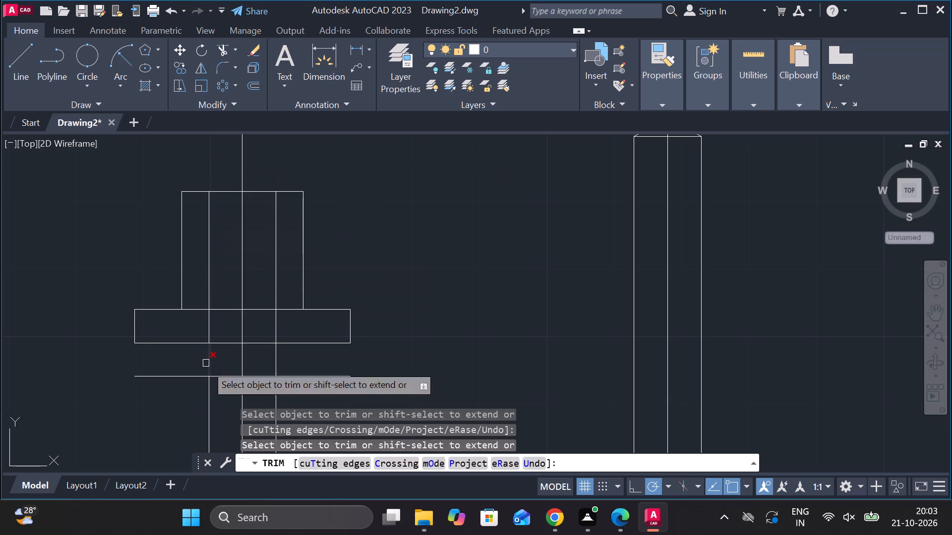
left_click(209, 400)
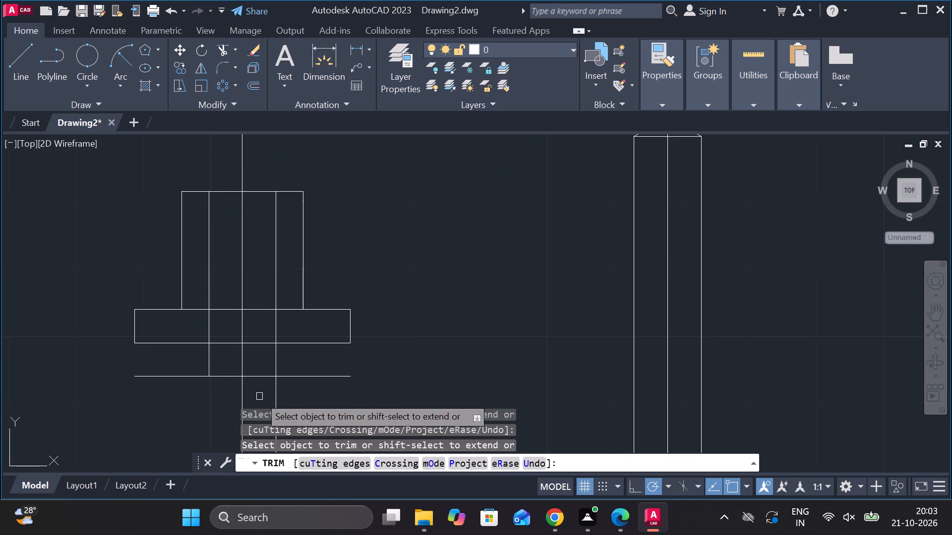
left_click(274, 395)
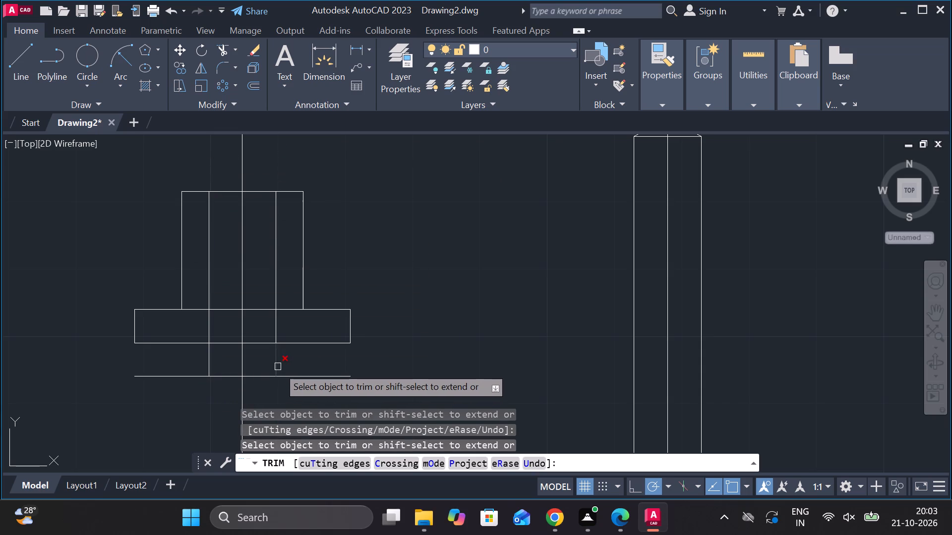
left_click(278, 367)
left_click(207, 362)
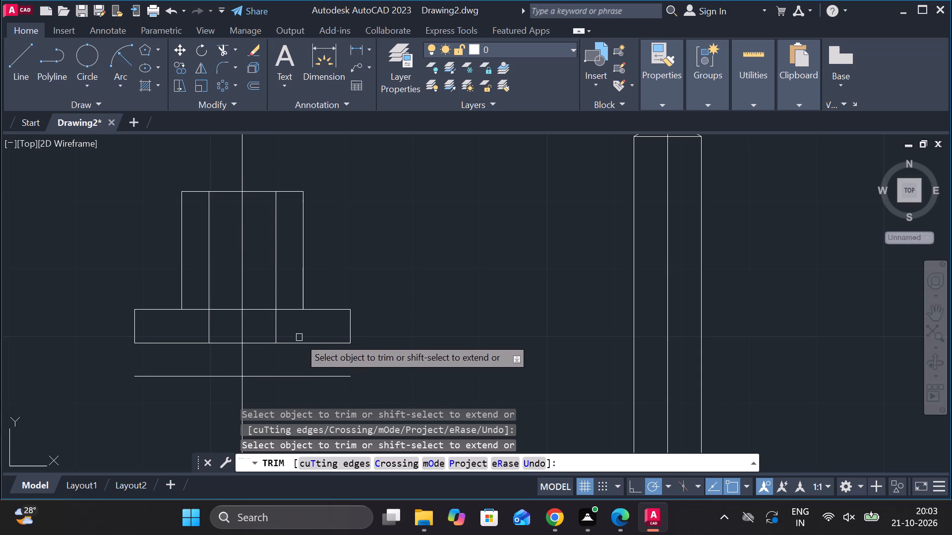
Draw two slanted lines from the centre line's crossing with the lowest horizontal line to the bottom ends of both bore lines.
left_click(27, 61)
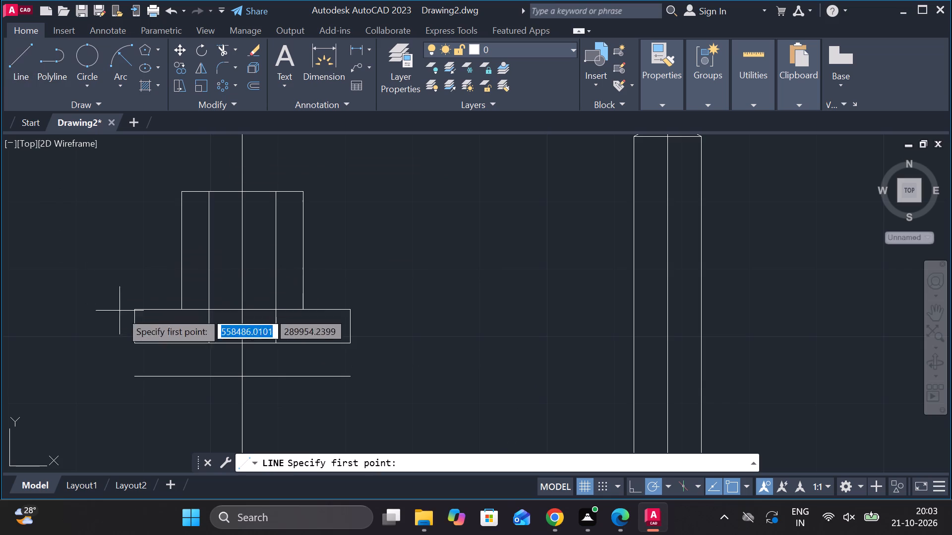
left_click(244, 379)
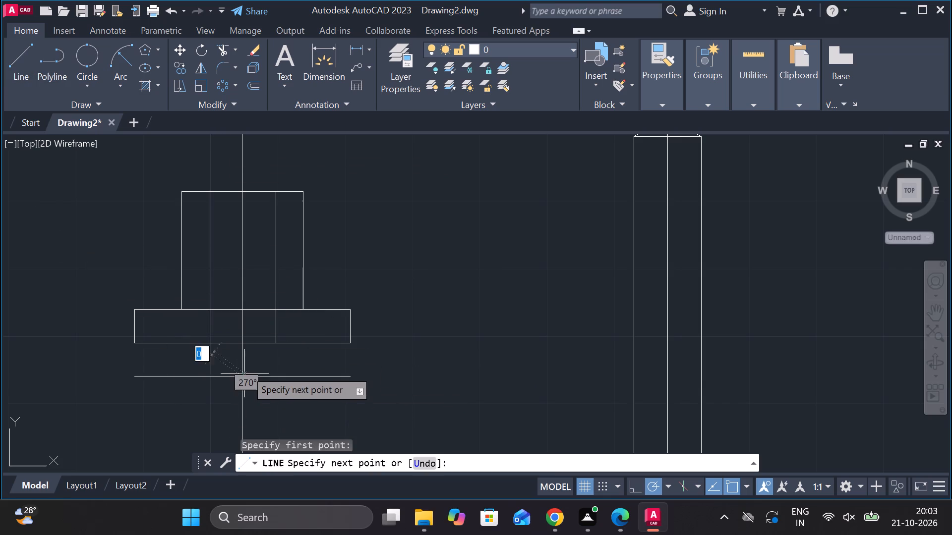
left_click(272, 344)
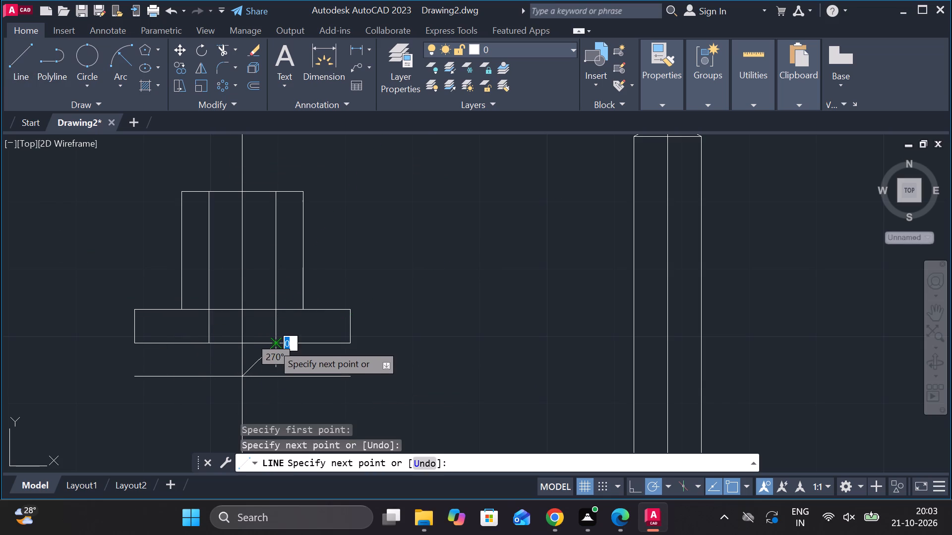
key("Escape")
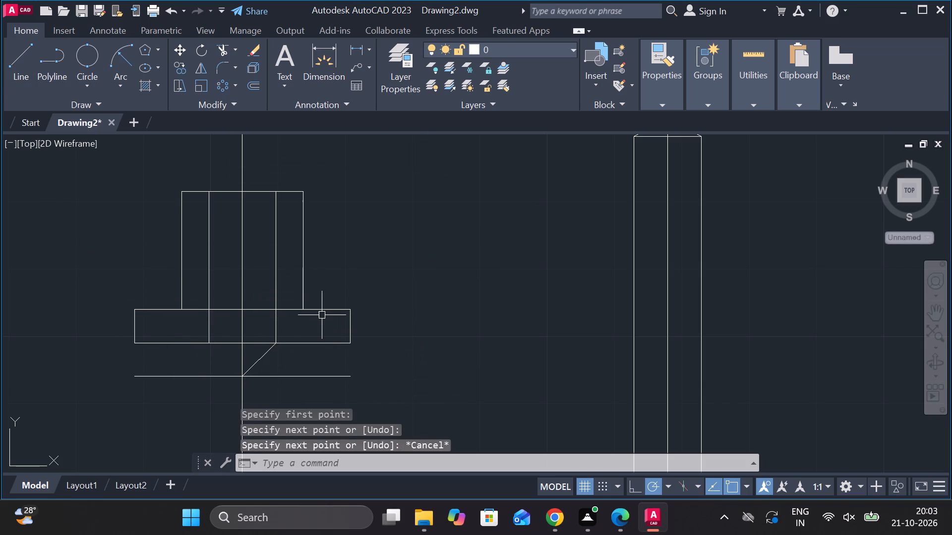
left_click(21, 73)
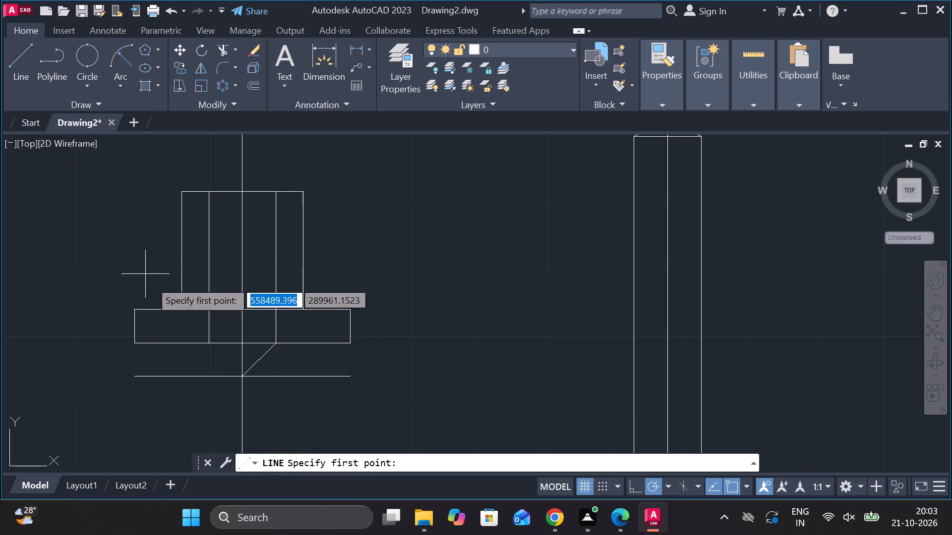
left_click(244, 376)
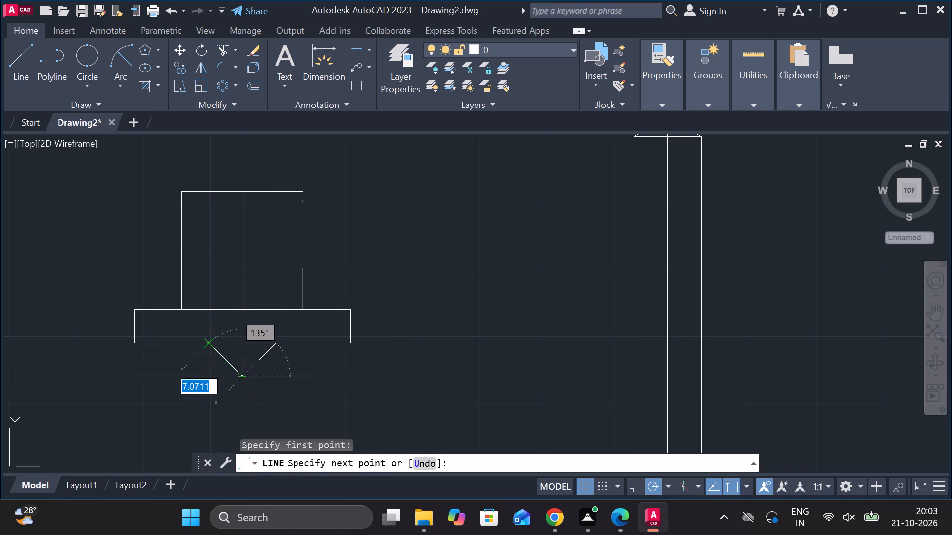
left_click(211, 345)
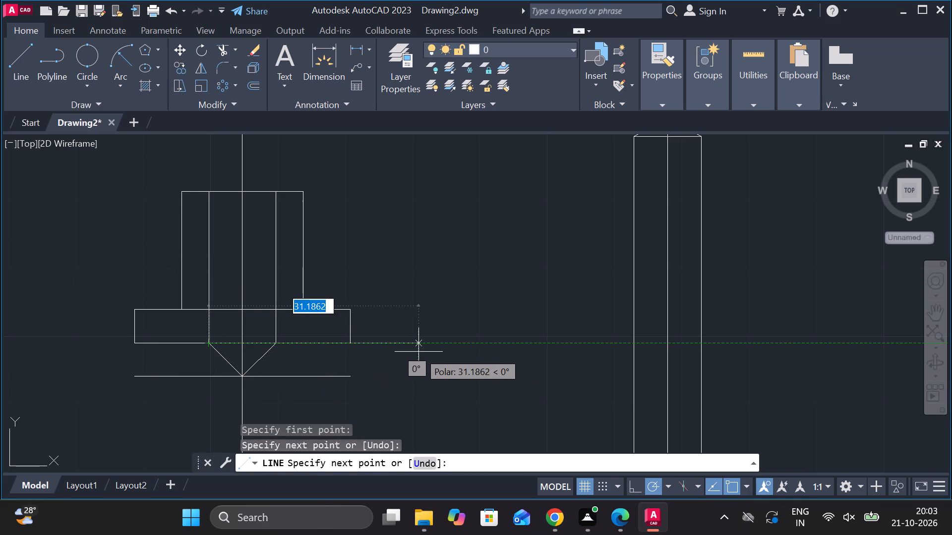
key("Escape")
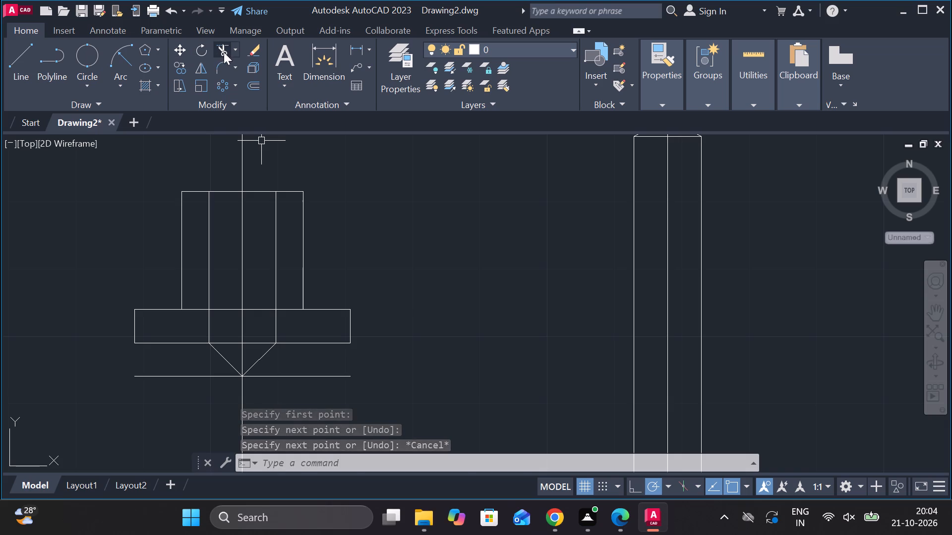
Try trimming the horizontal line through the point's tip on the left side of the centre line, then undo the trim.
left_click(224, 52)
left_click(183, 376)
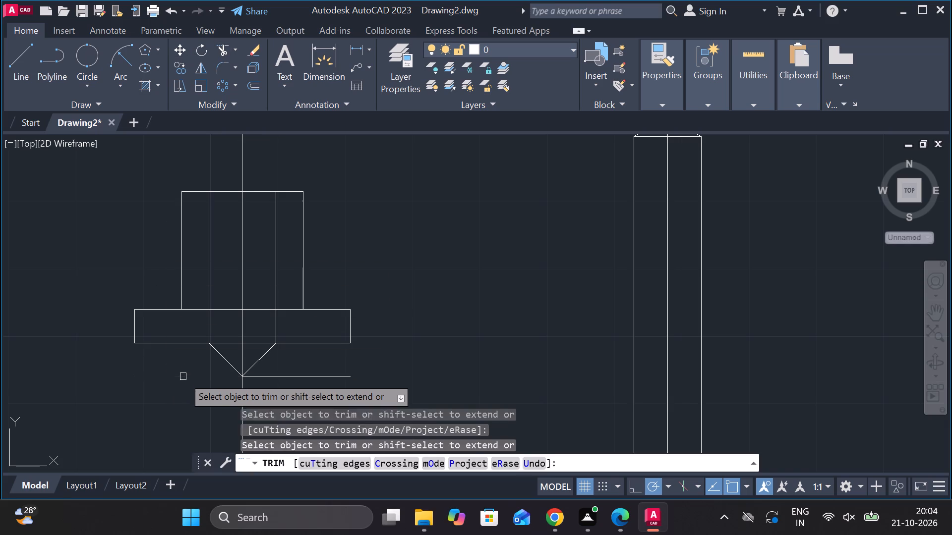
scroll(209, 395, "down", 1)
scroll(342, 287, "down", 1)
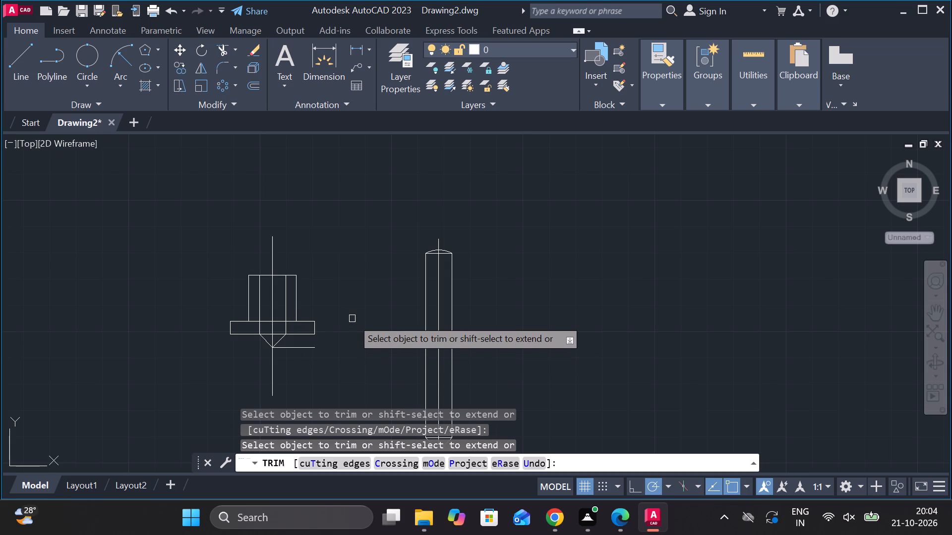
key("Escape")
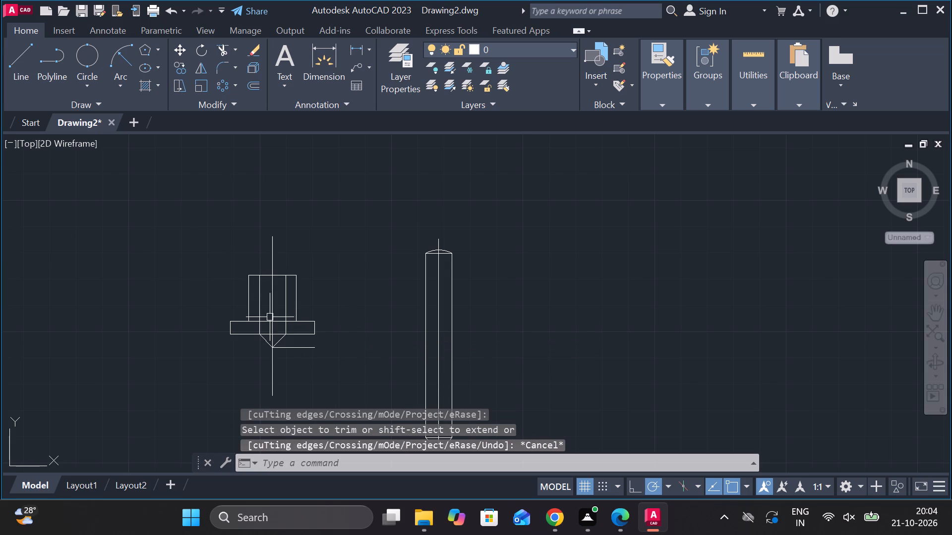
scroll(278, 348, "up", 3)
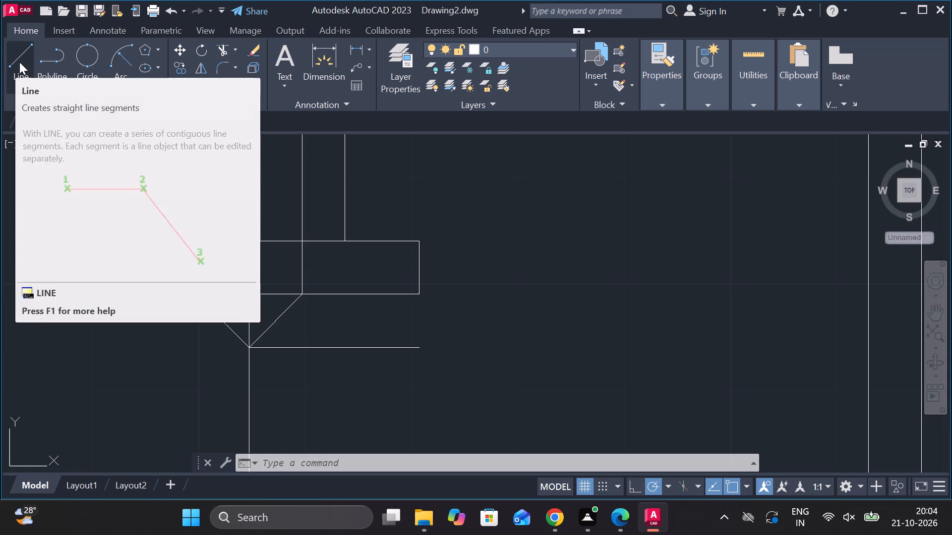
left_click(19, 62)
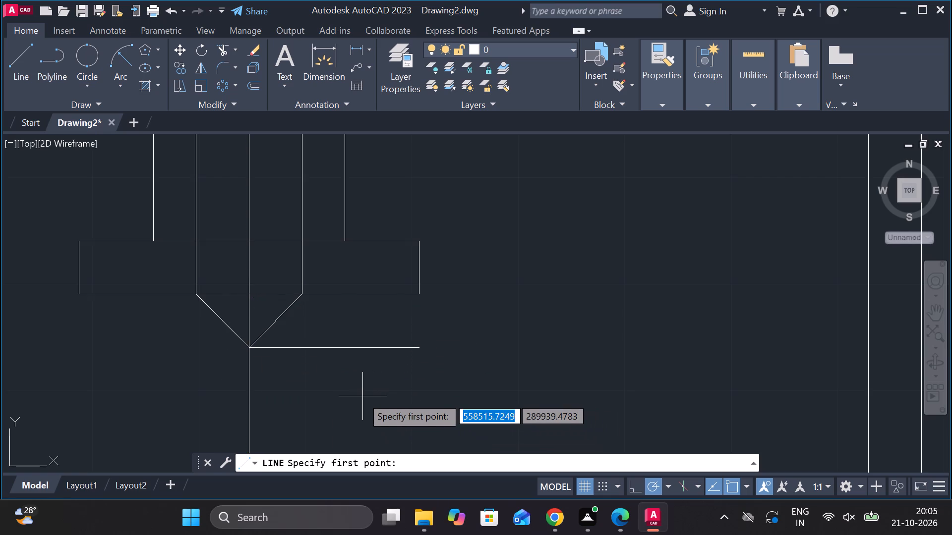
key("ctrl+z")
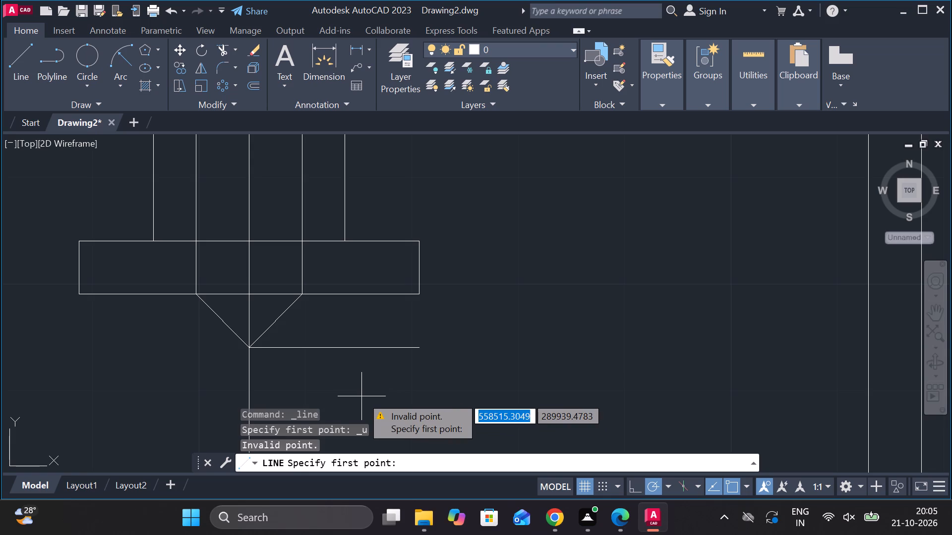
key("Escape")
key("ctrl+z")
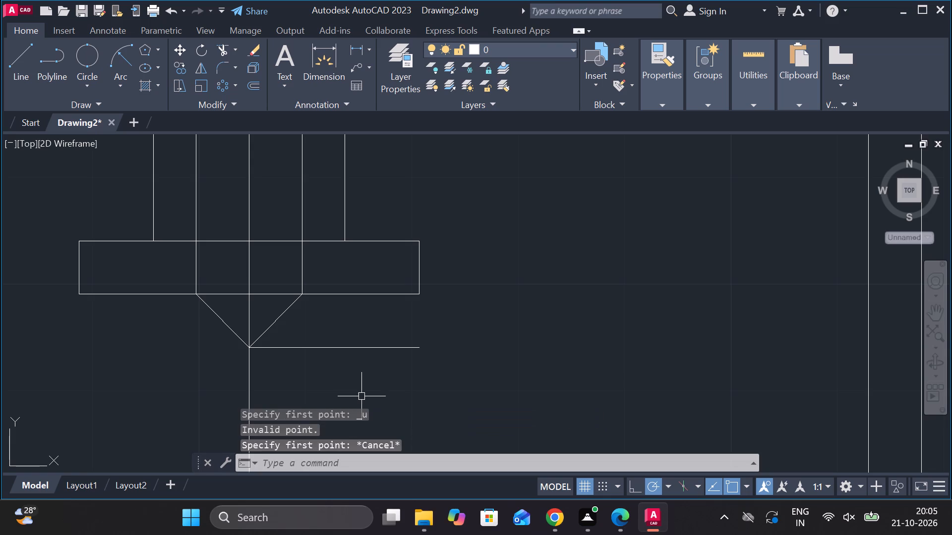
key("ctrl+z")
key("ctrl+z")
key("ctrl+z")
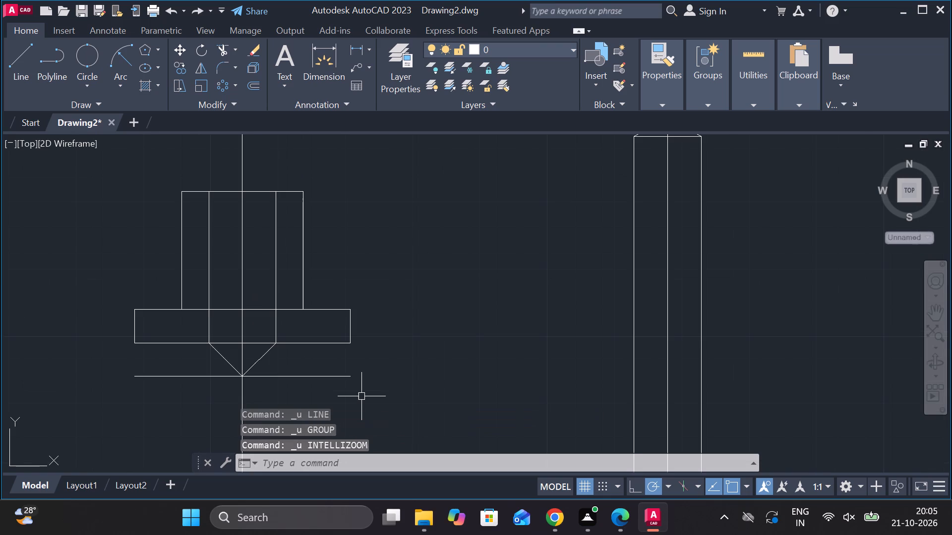
Copy the horizontal line through the point's tip 2.5 straight up and 7.5 straight down.
left_click(291, 375)
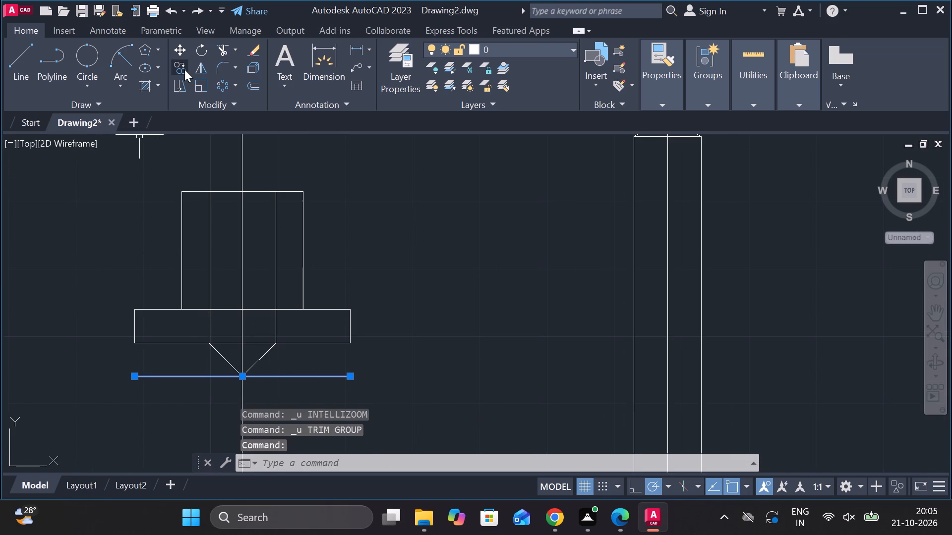
left_click(184, 69)
left_click(242, 373)
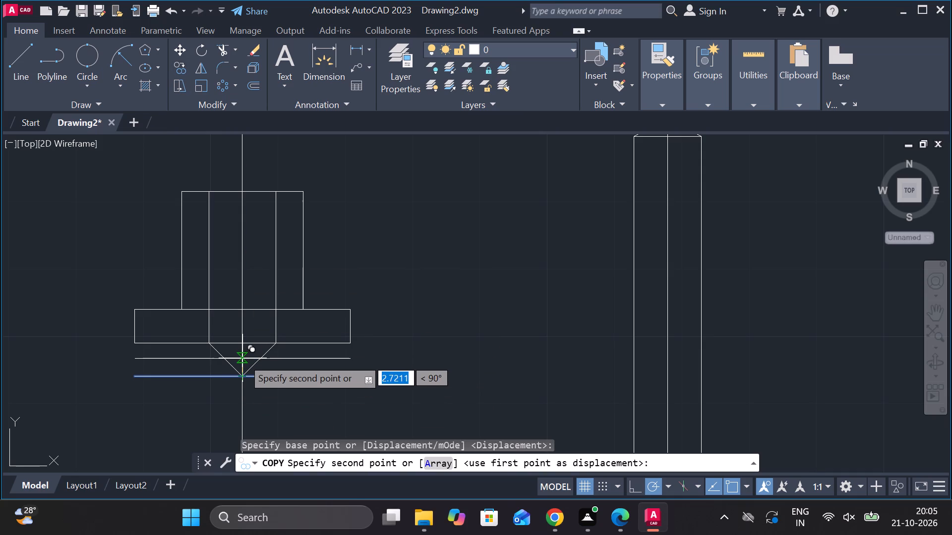
key("2")
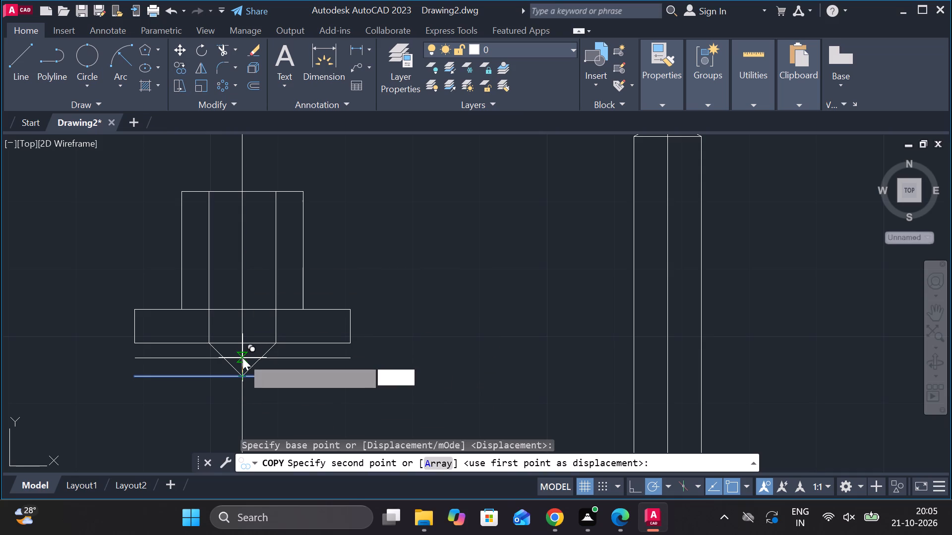
key("period")
key("5")
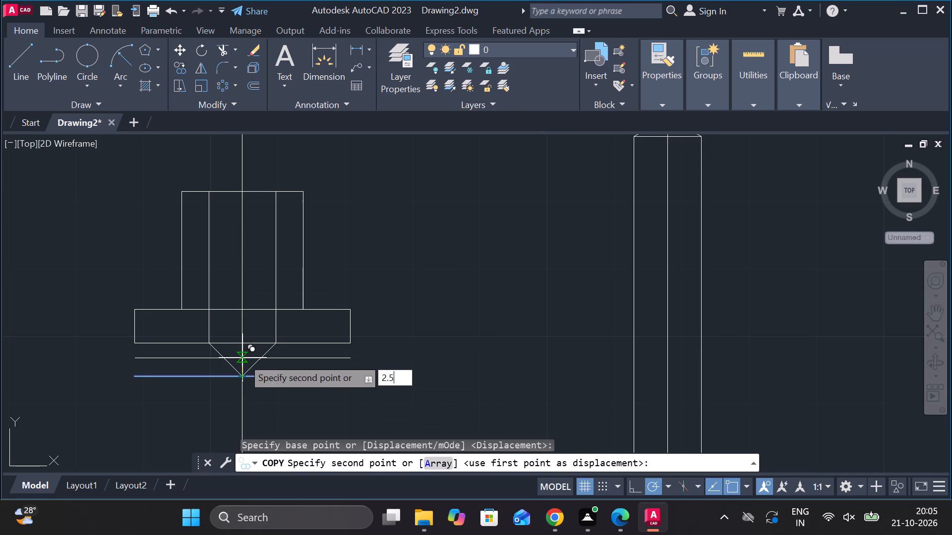
key("Return")
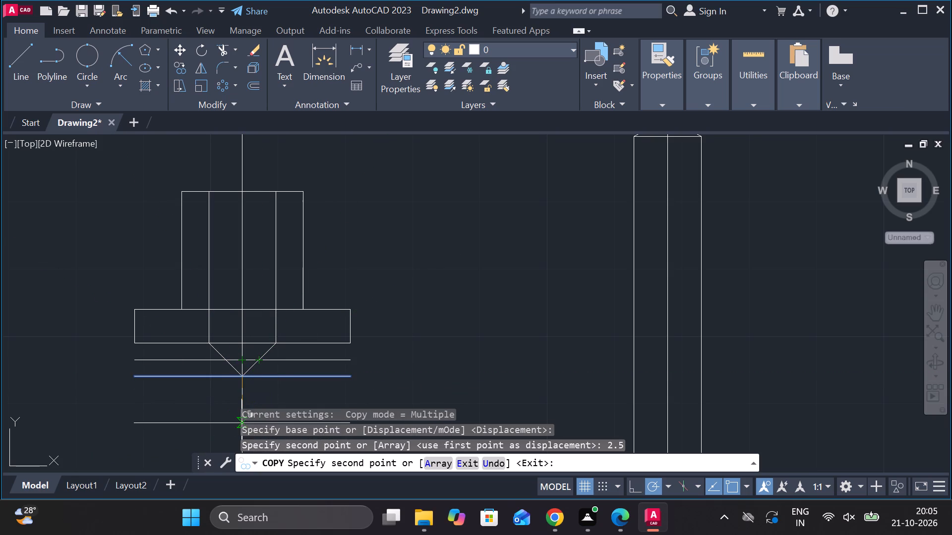
type("7.5")
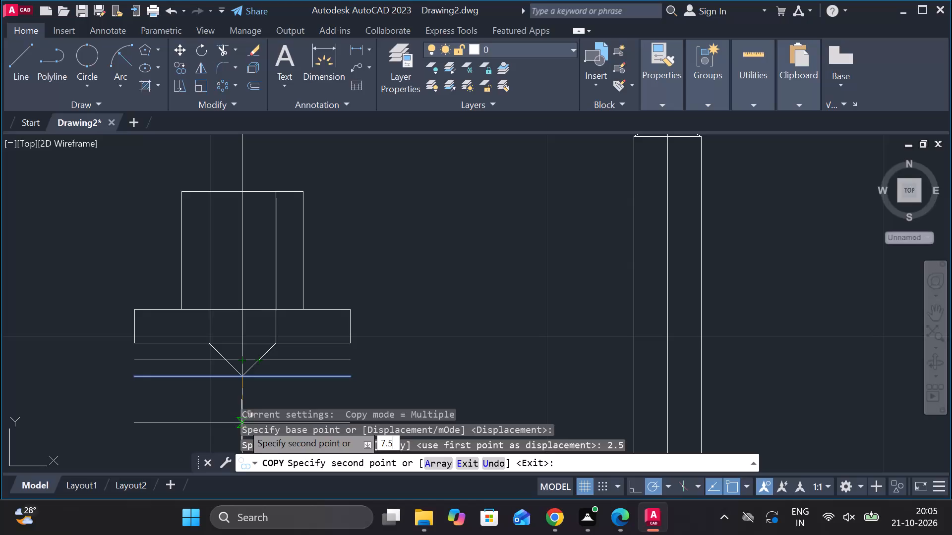
key("Return")
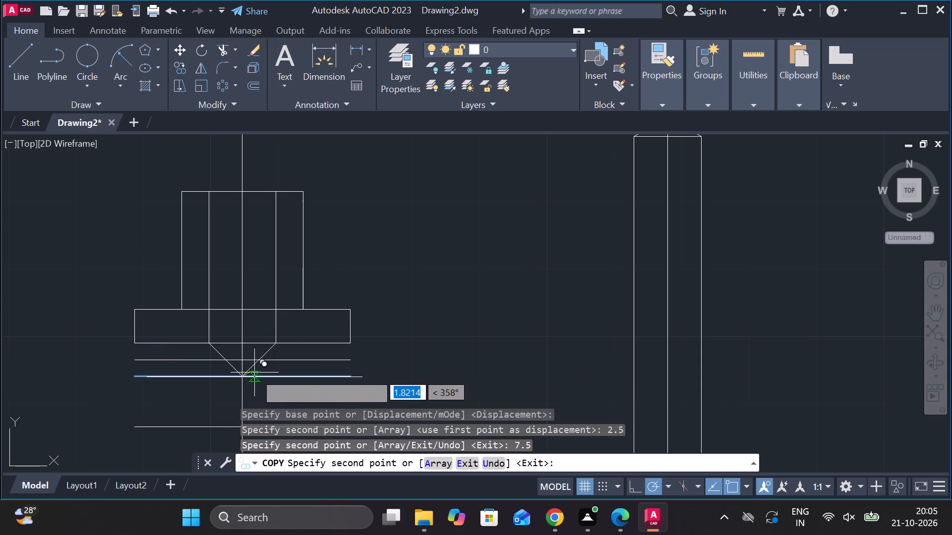
key("Escape")
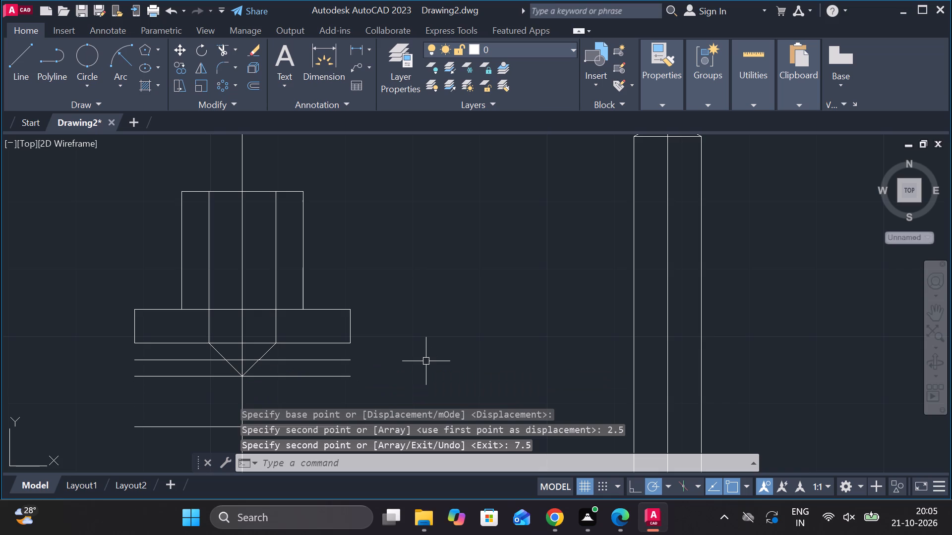
Measure the vertical distance between the two new horizontal copies along the centre line, without placing a dimension.
scroll(386, 344, "down", 2)
scroll(375, 385, "up", 1)
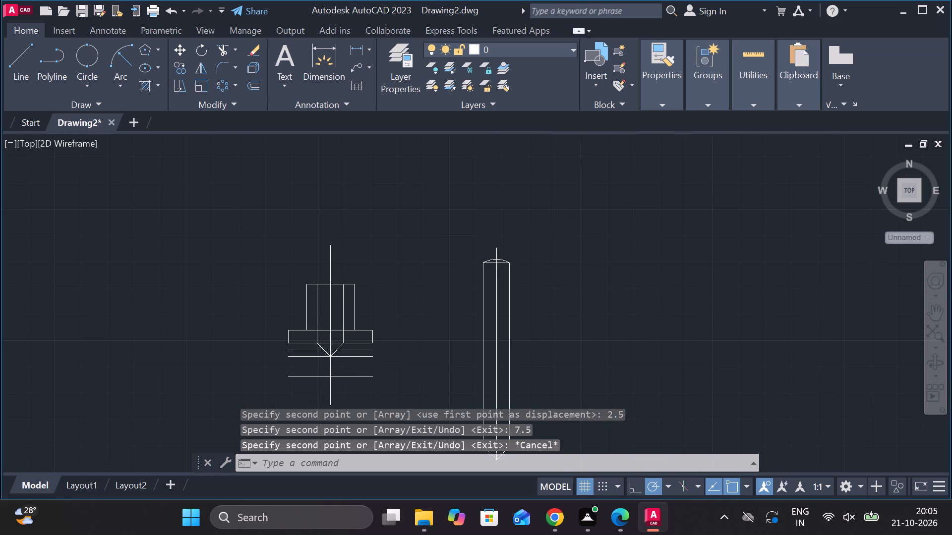
scroll(375, 385, "up", 1)
left_click(354, 54)
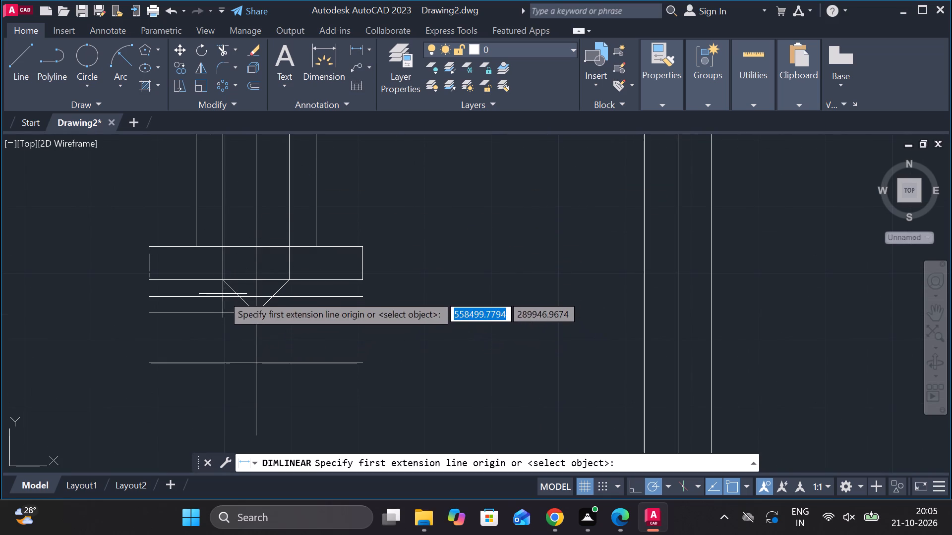
left_click(257, 295)
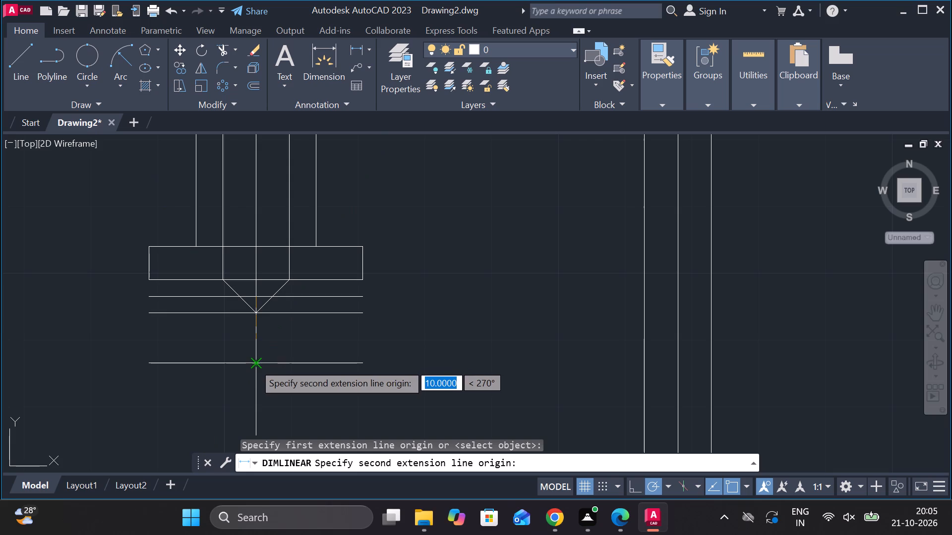
left_click(253, 363)
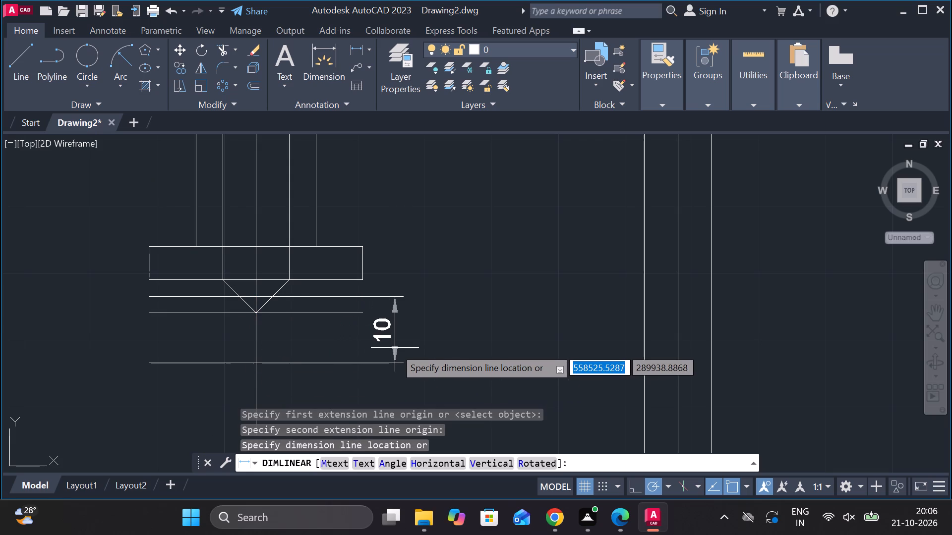
key("Escape")
Copy the lowest horizontal line 6 straight down along the centre line.
left_click(291, 361)
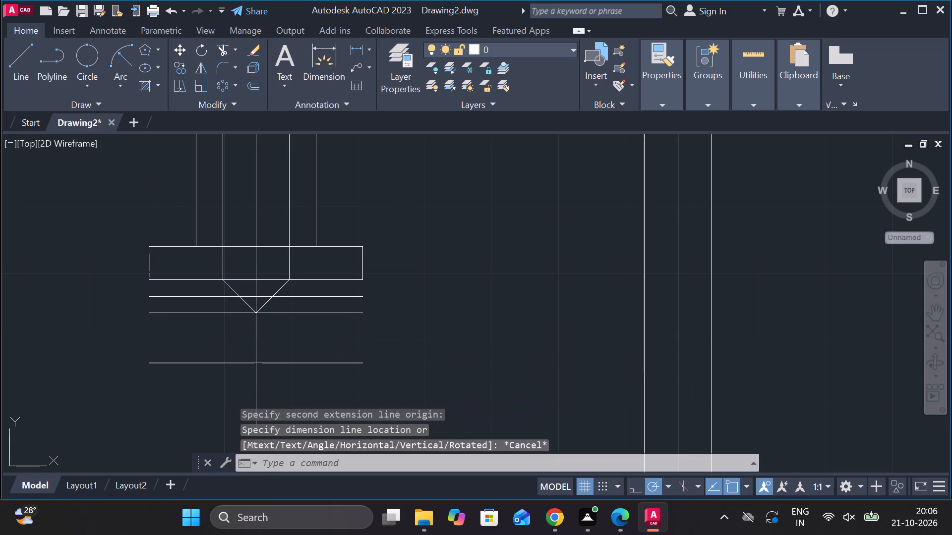
left_click(178, 67)
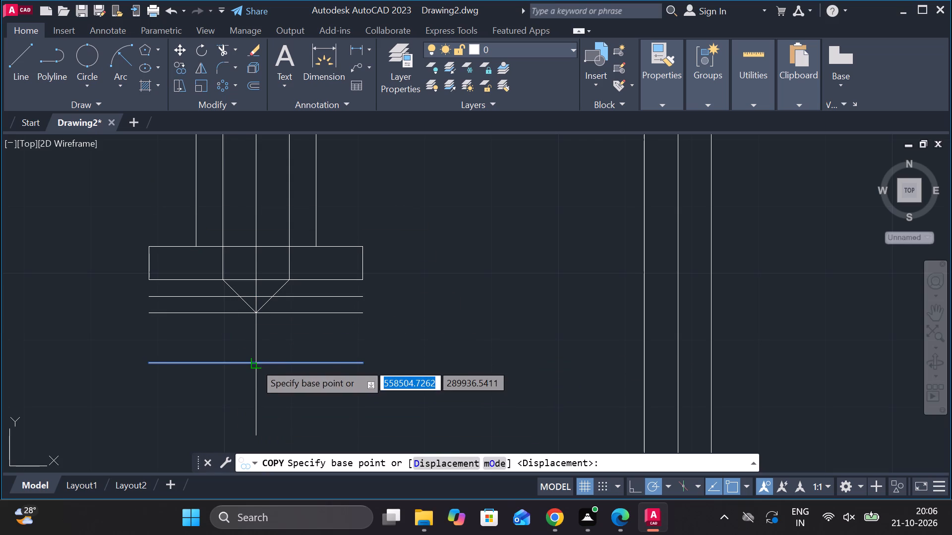
left_click(258, 363)
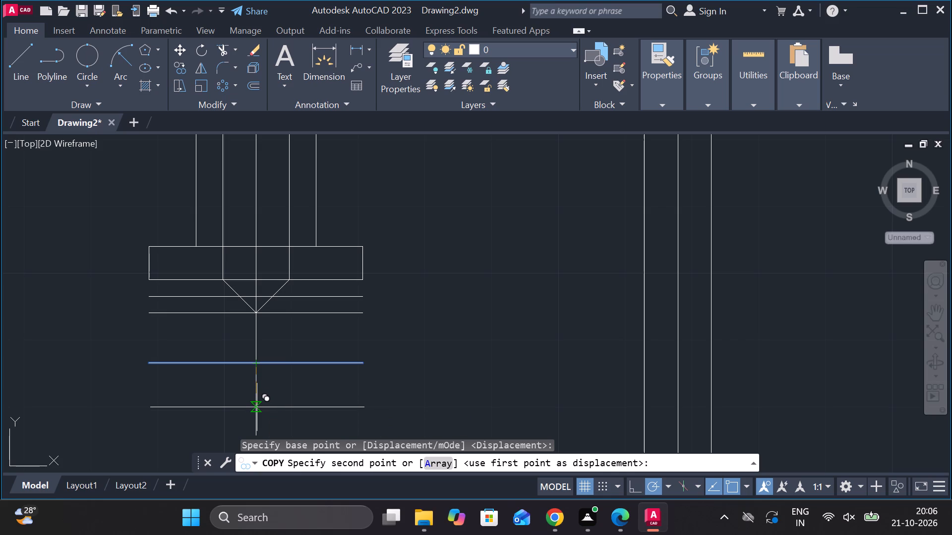
key("6")
key("Return")
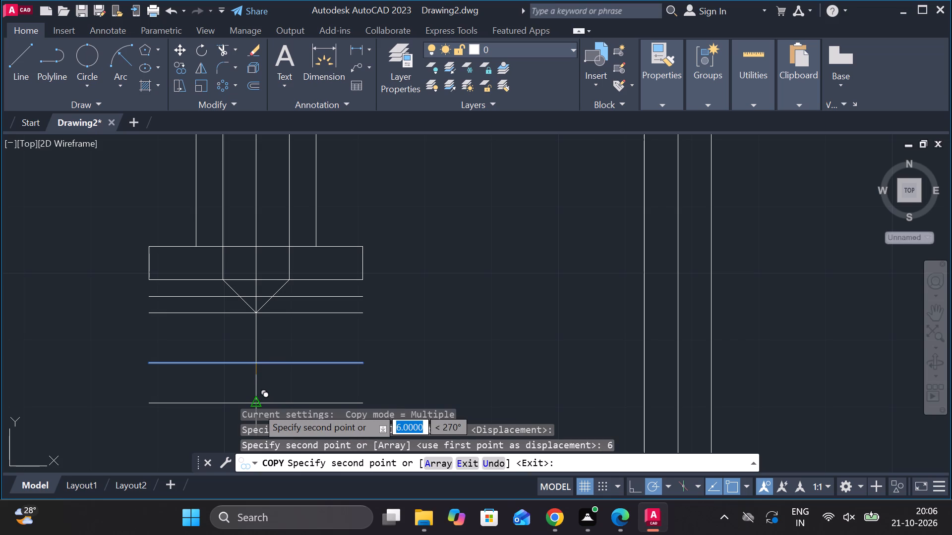
key("Escape")
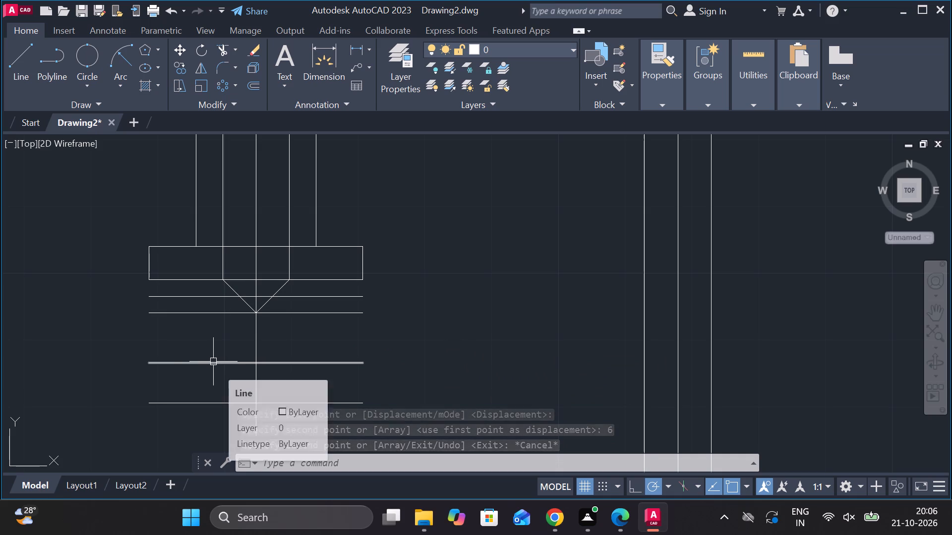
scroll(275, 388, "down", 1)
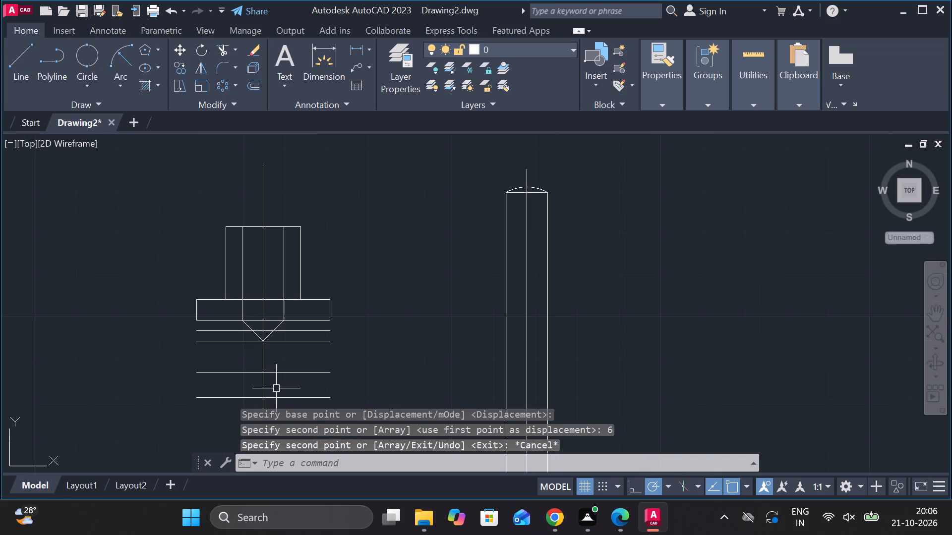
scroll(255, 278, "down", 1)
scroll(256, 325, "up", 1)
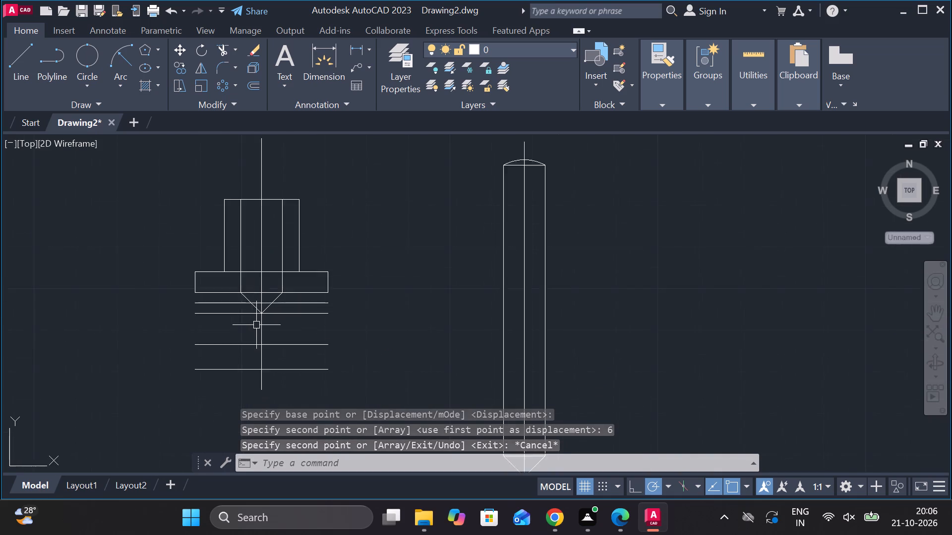
Trim the centre line between the point's tip and the horizontal line 2.5 above it.
scroll(256, 325, "up", 1)
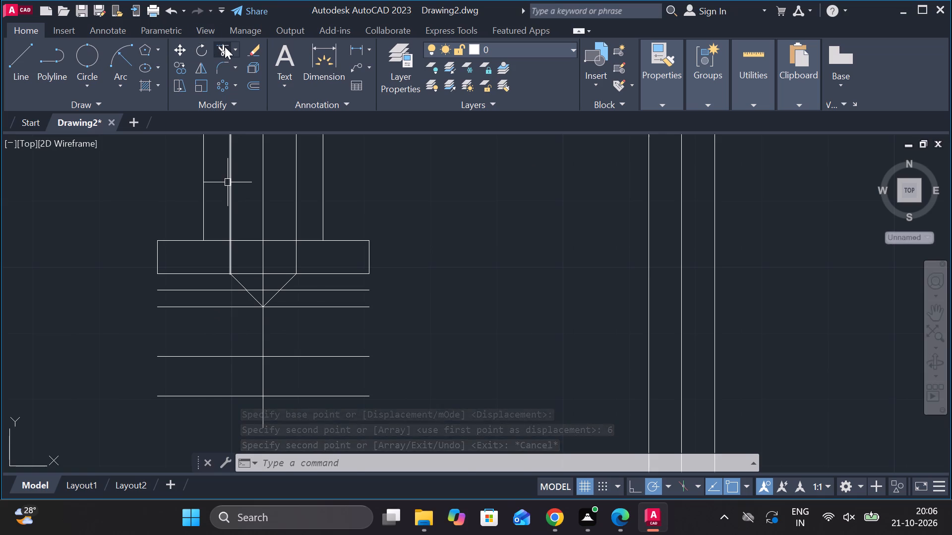
left_click(225, 47)
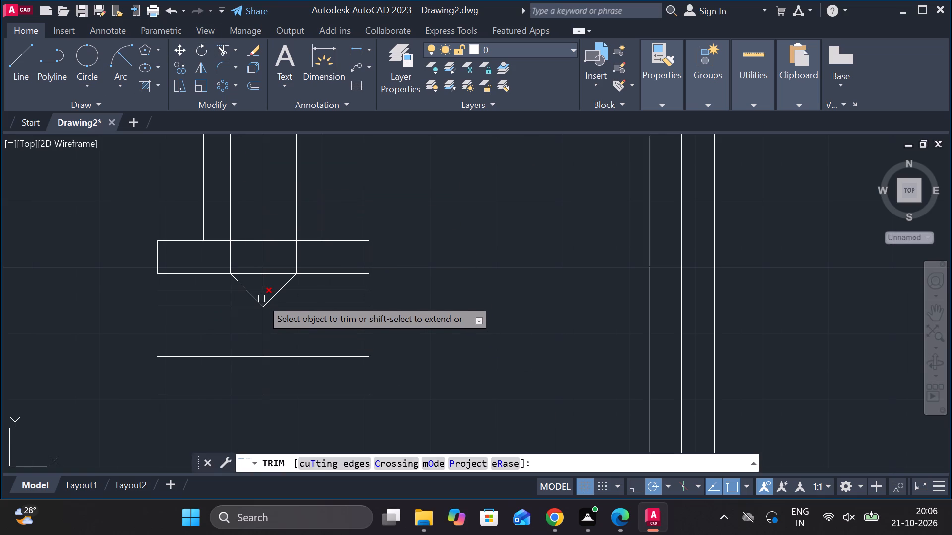
left_click(263, 295)
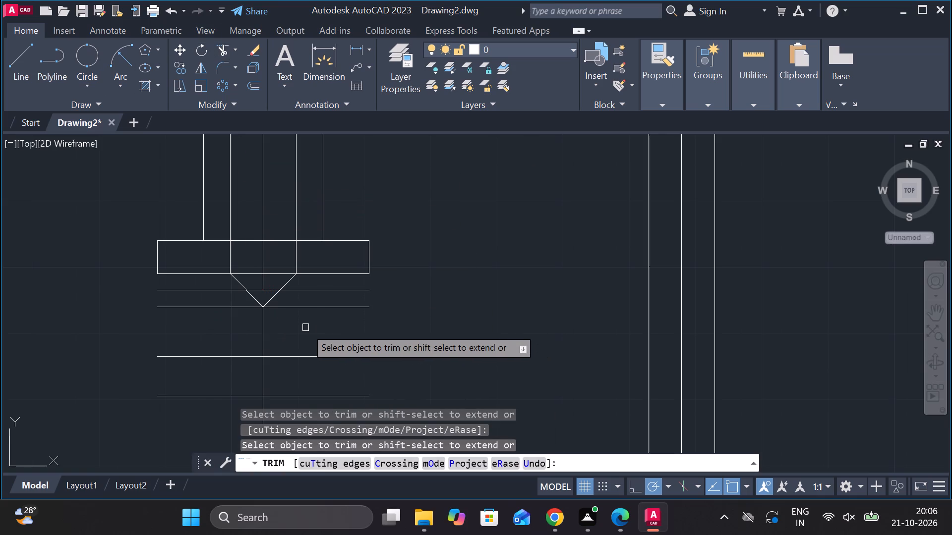
key("grave")
key("Escape")
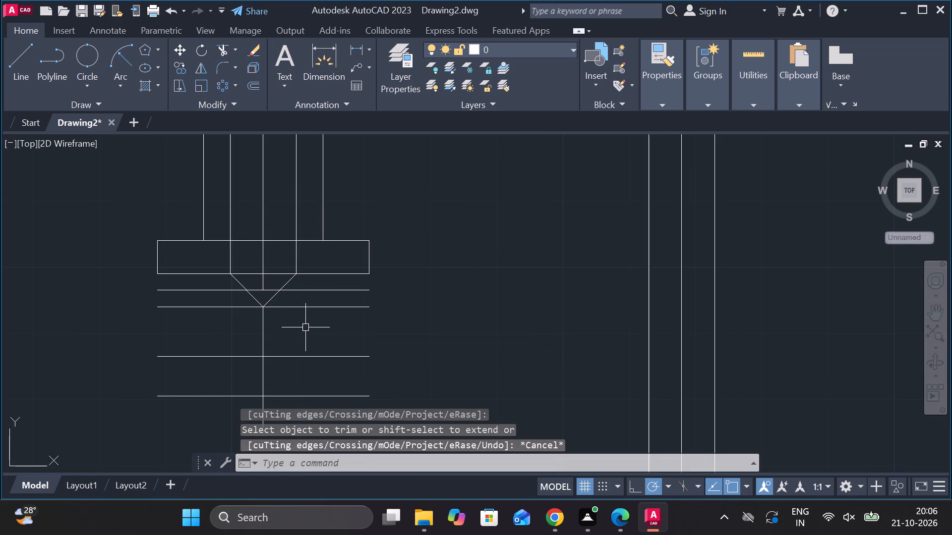
Copy the centre line below the point's tip 1.5 to each side.
scroll(307, 363, "down", 2)
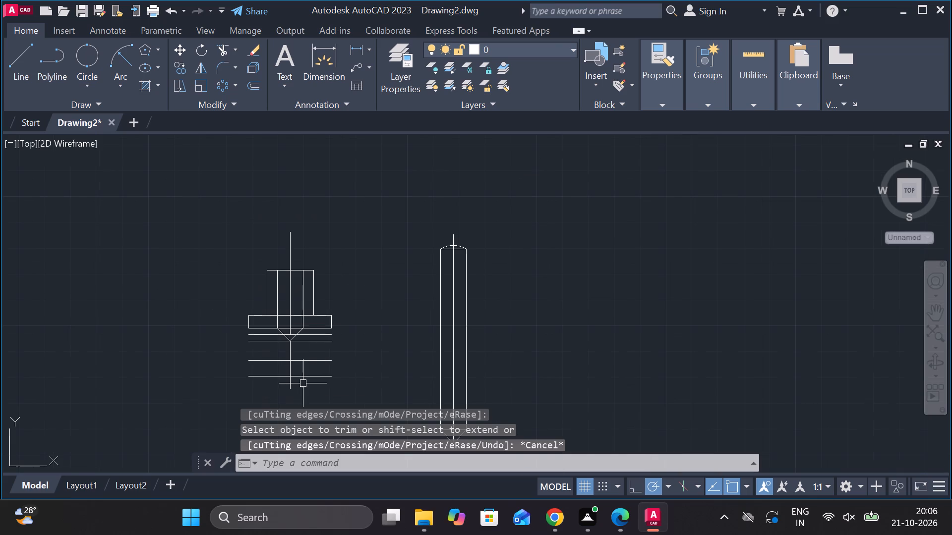
left_click(291, 357)
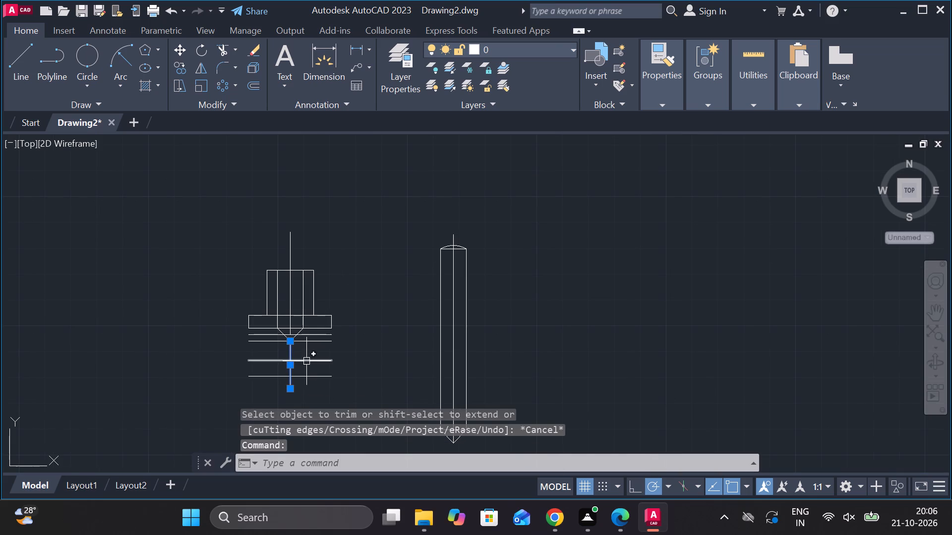
left_click(176, 67)
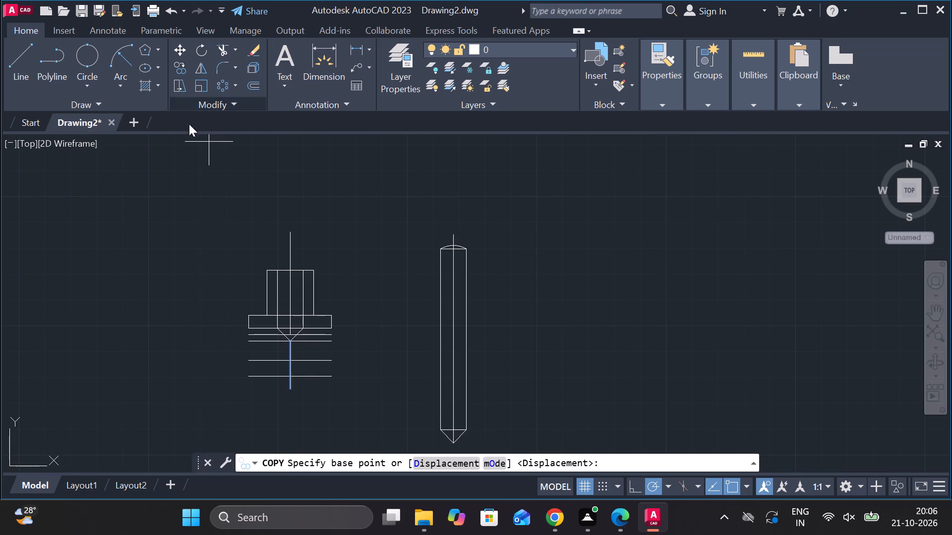
scroll(306, 365, "up", 2)
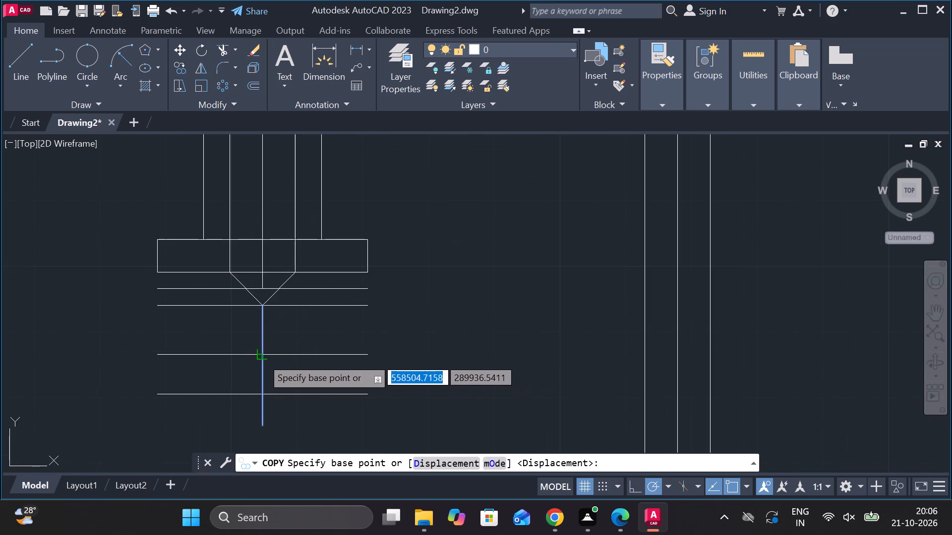
left_click(262, 355)
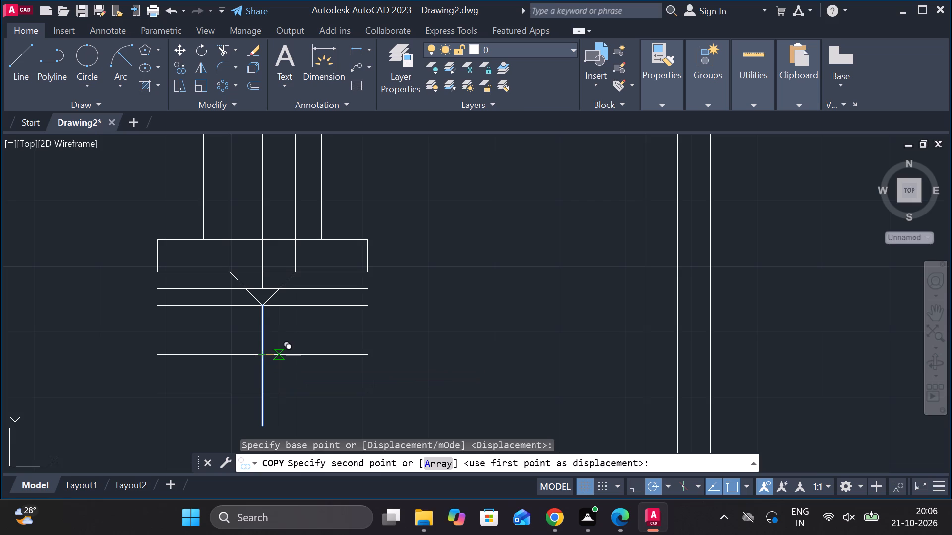
key("1")
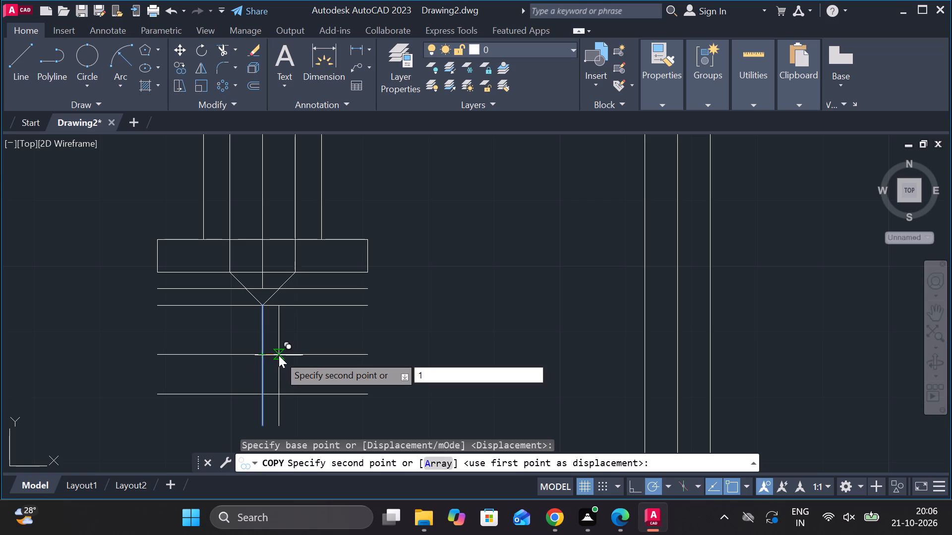
type(".5")
key("Return")
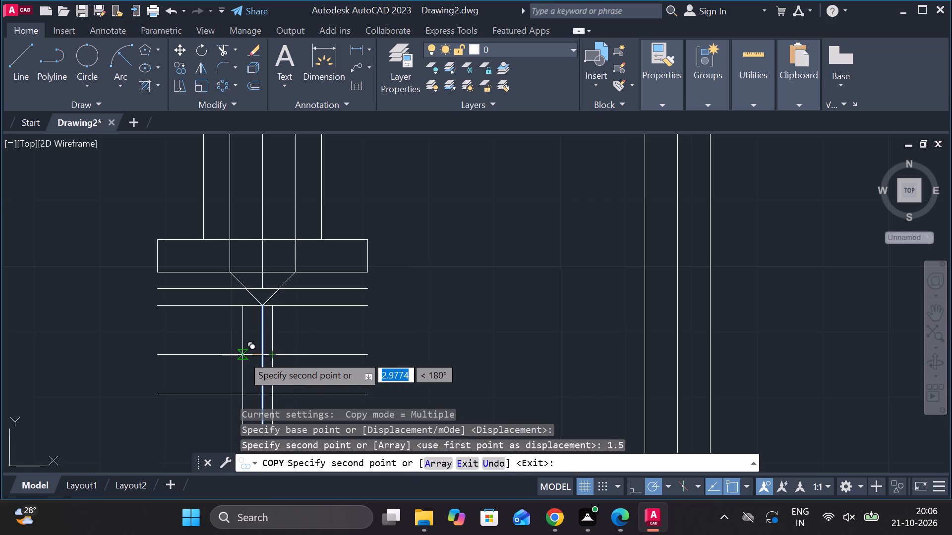
key("1")
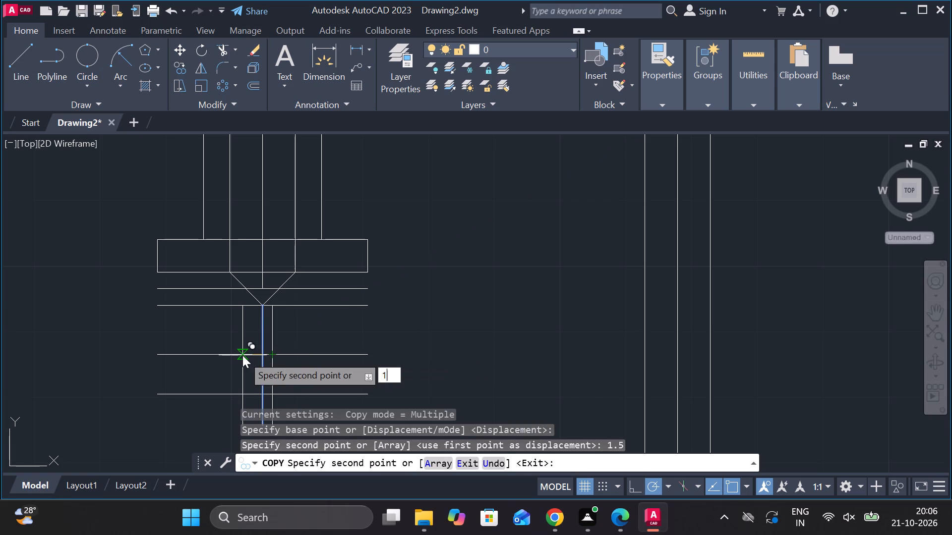
type(".5")
key("Return")
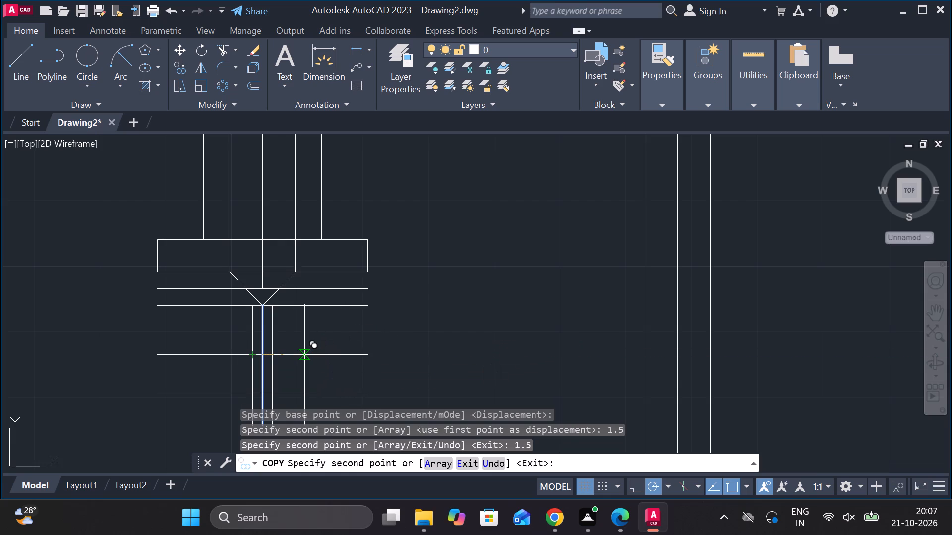
Make further copies of the lower centre line at 11 and 12.5 to each side.
type("11")
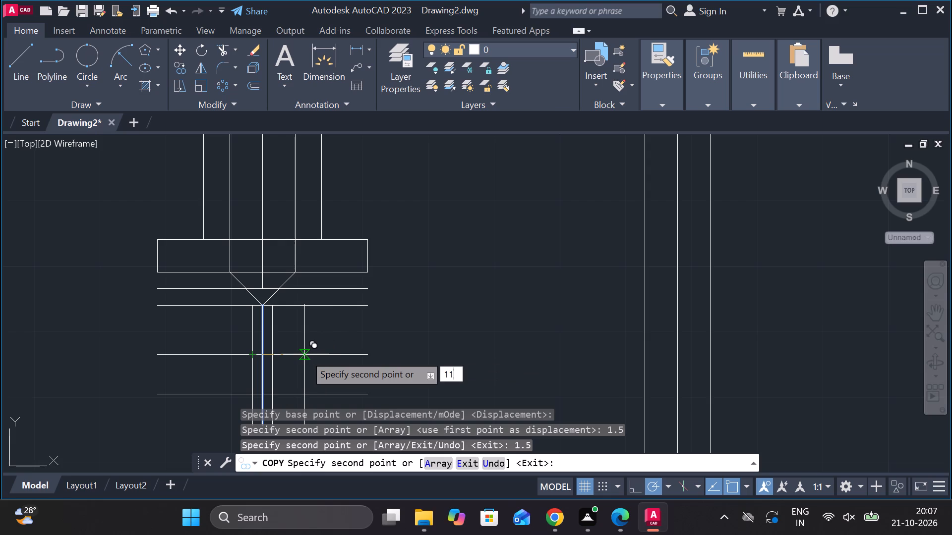
key("Return")
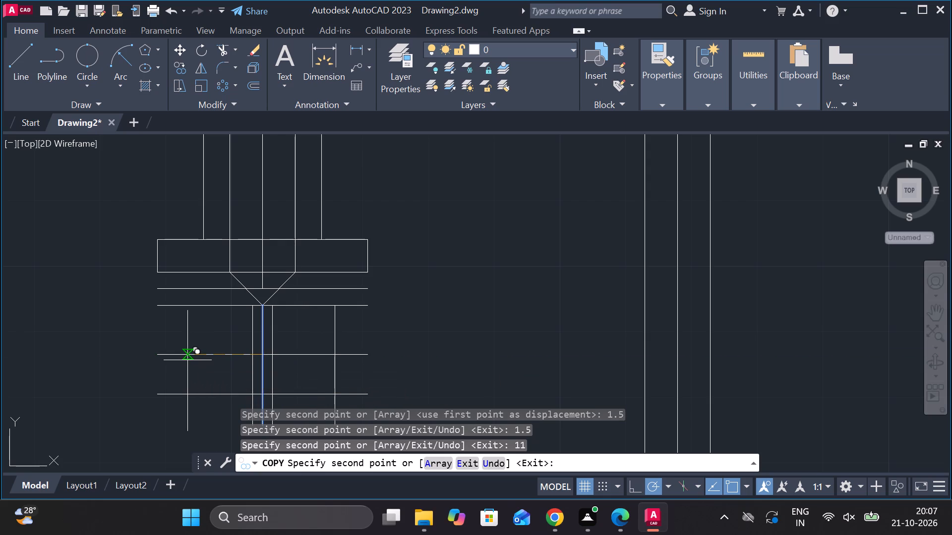
type("11")
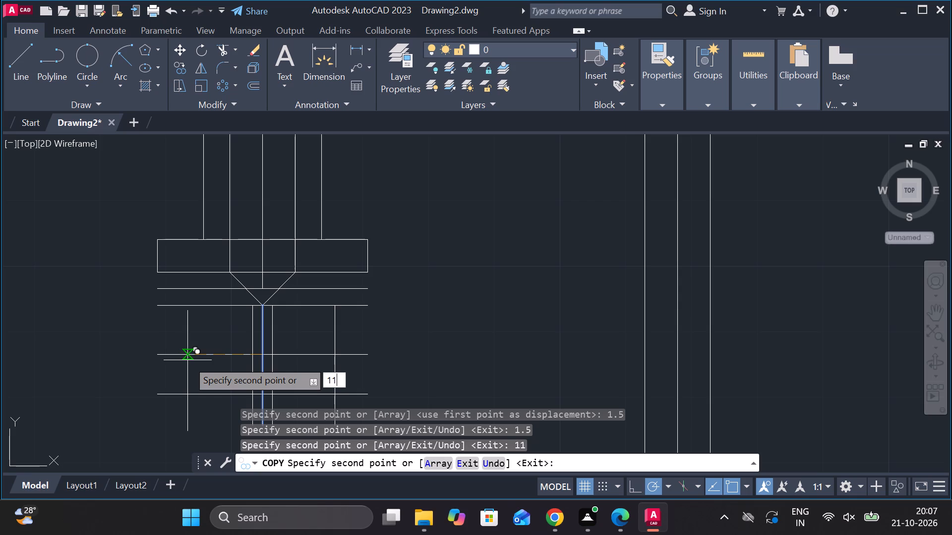
key("Return")
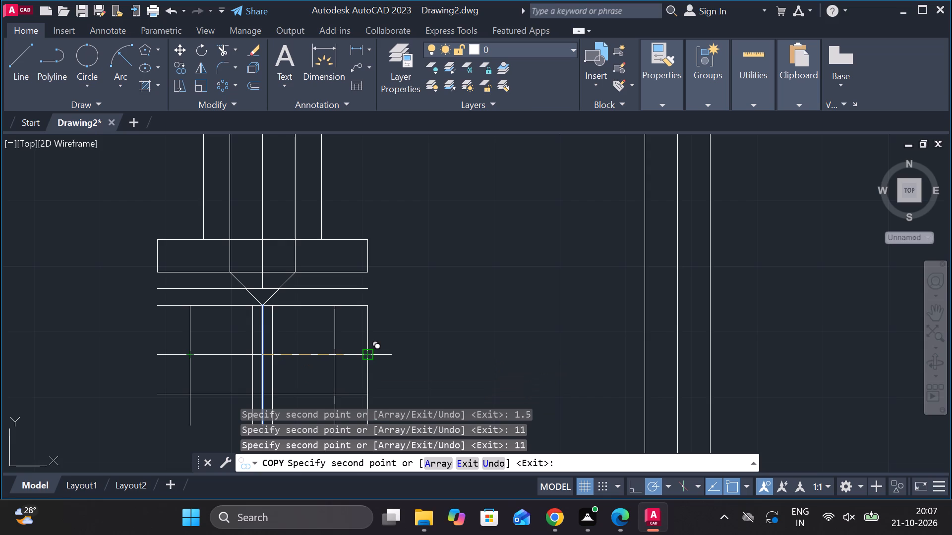
type("12")
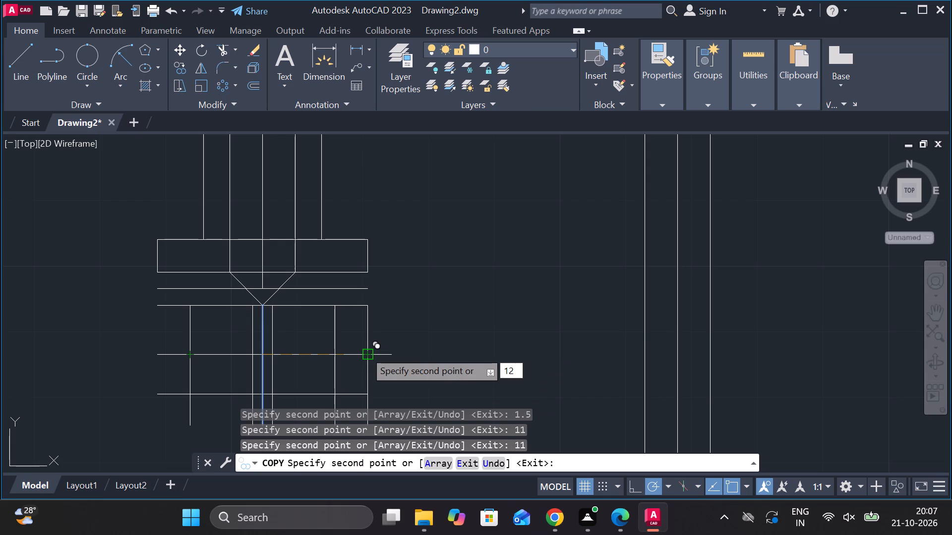
type(".5")
key("Return")
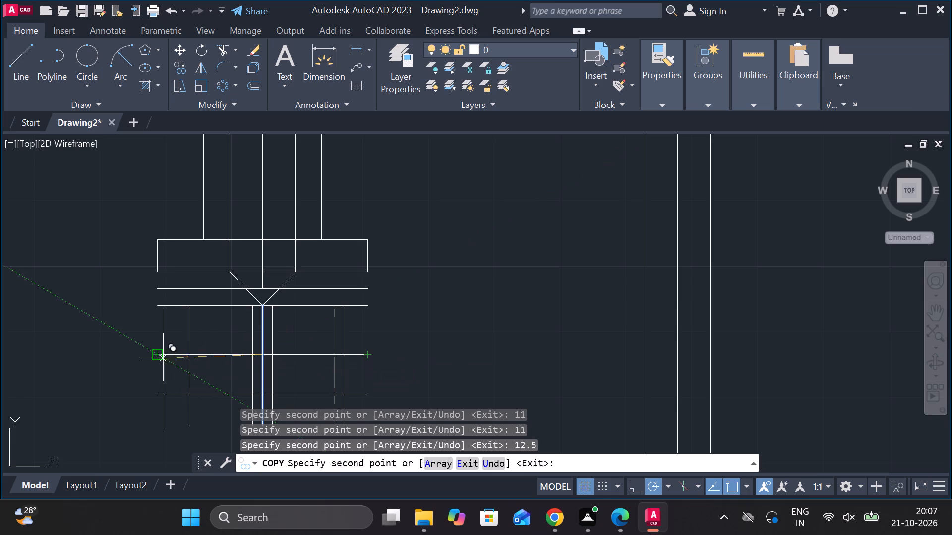
type("12")
key("period")
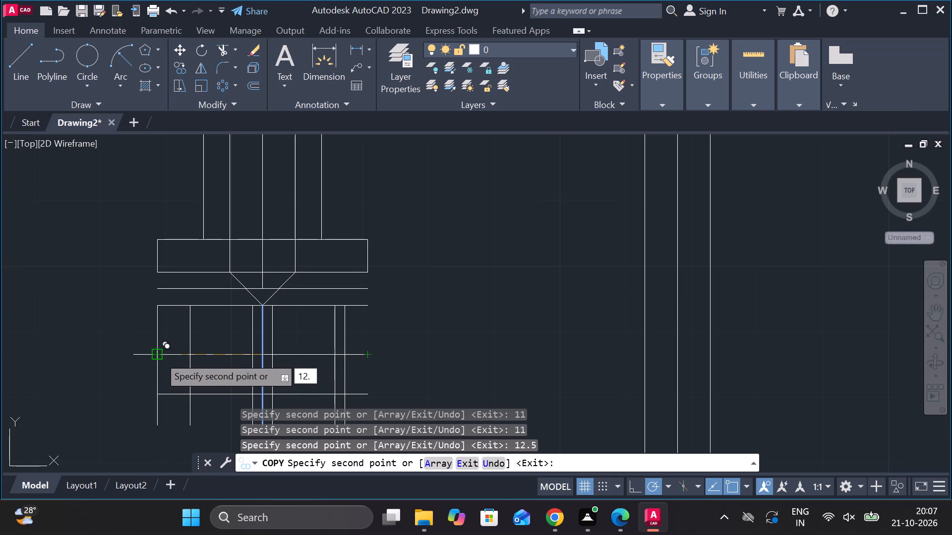
key("5")
key("Return")
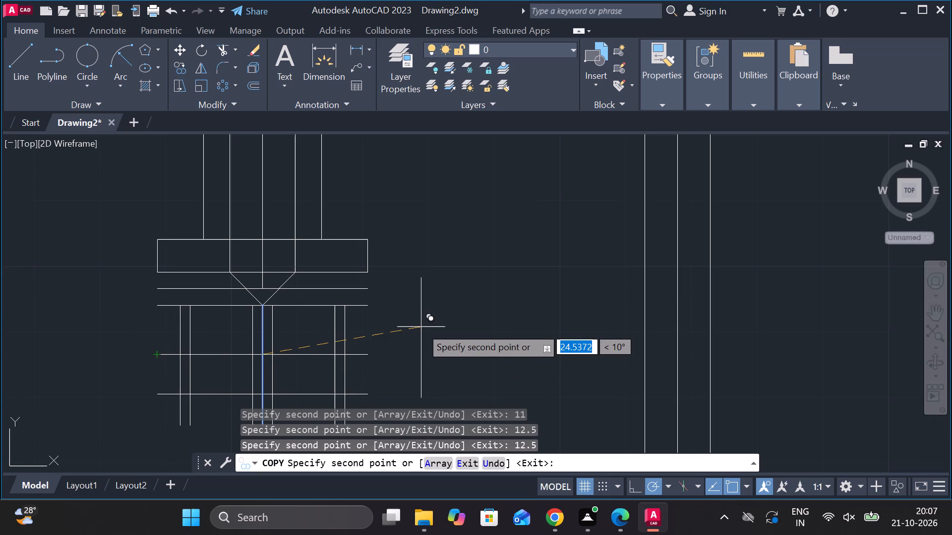
key("Escape")
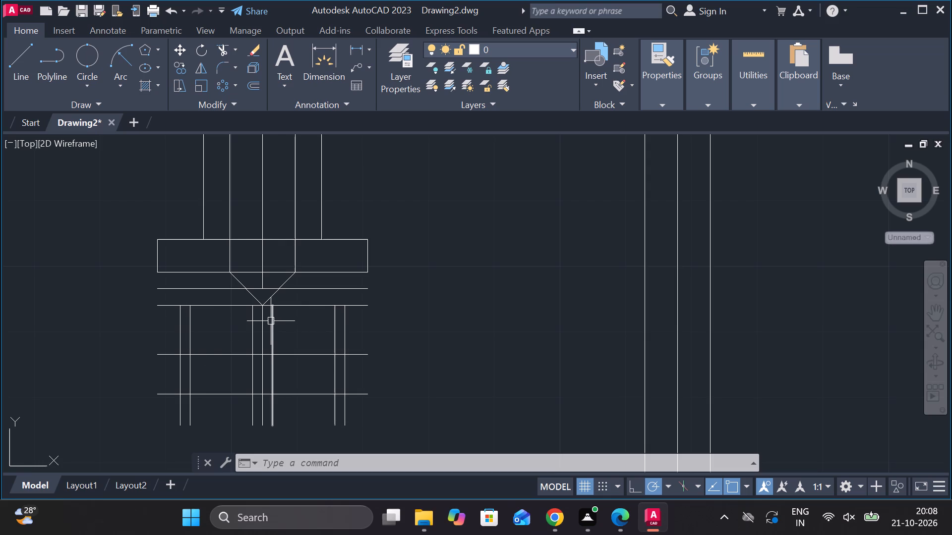
Extend the two vertical lines 11 from the centre up to the horizontal line just below the flange.
type("EX")
key("Return")
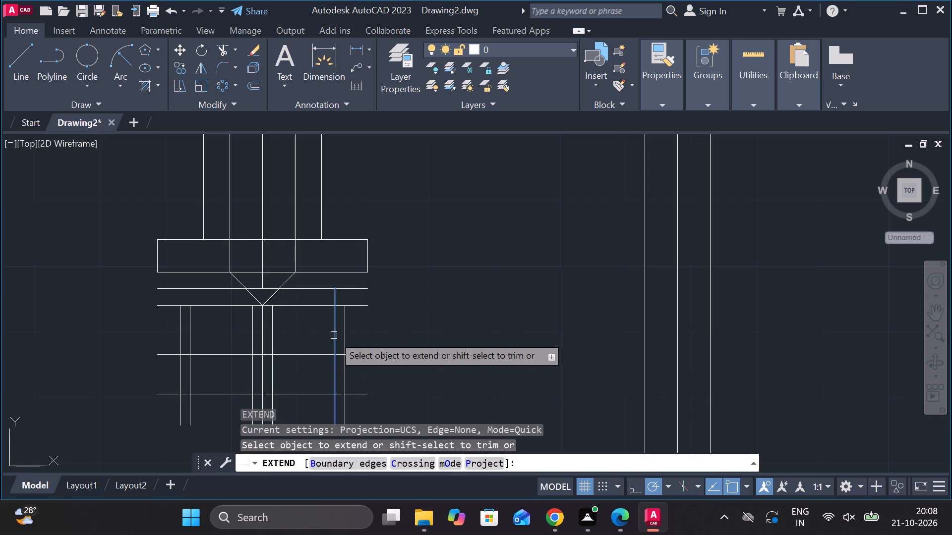
left_click(332, 335)
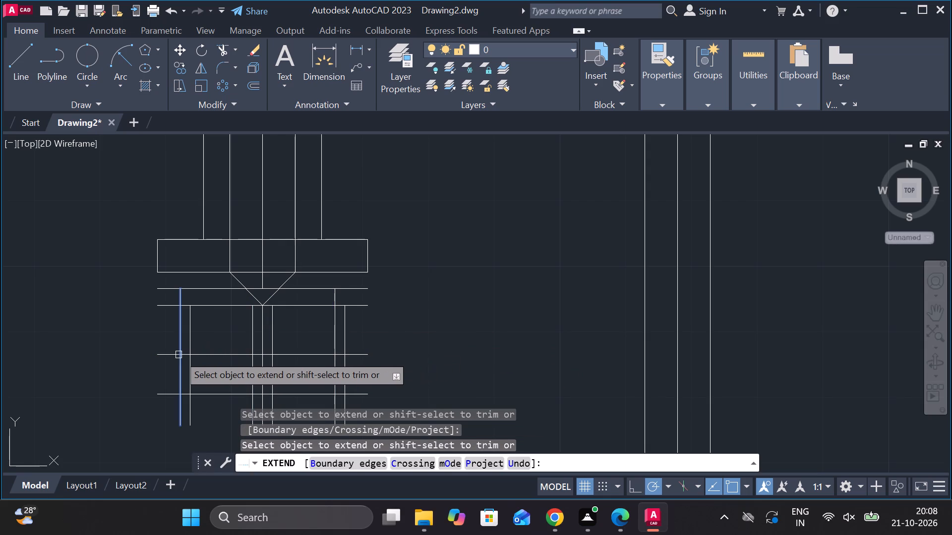
left_click(191, 349)
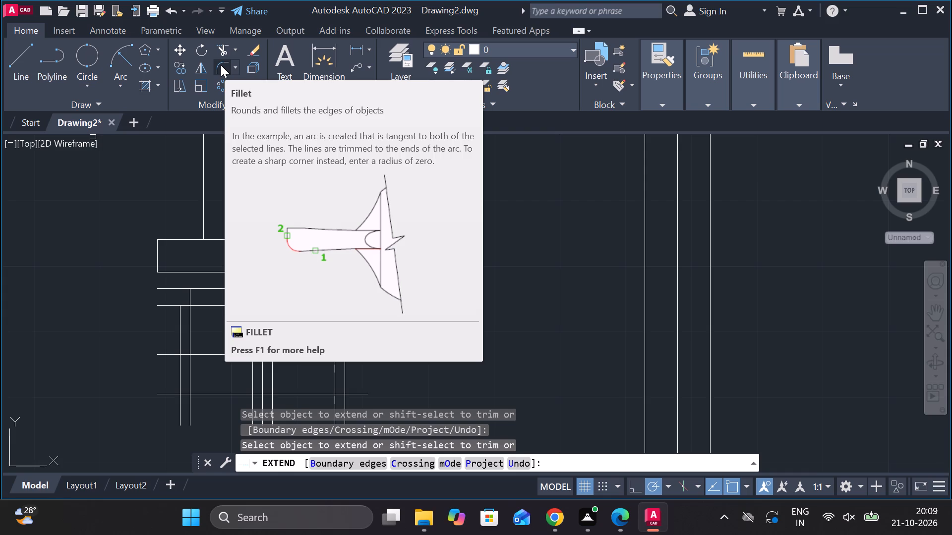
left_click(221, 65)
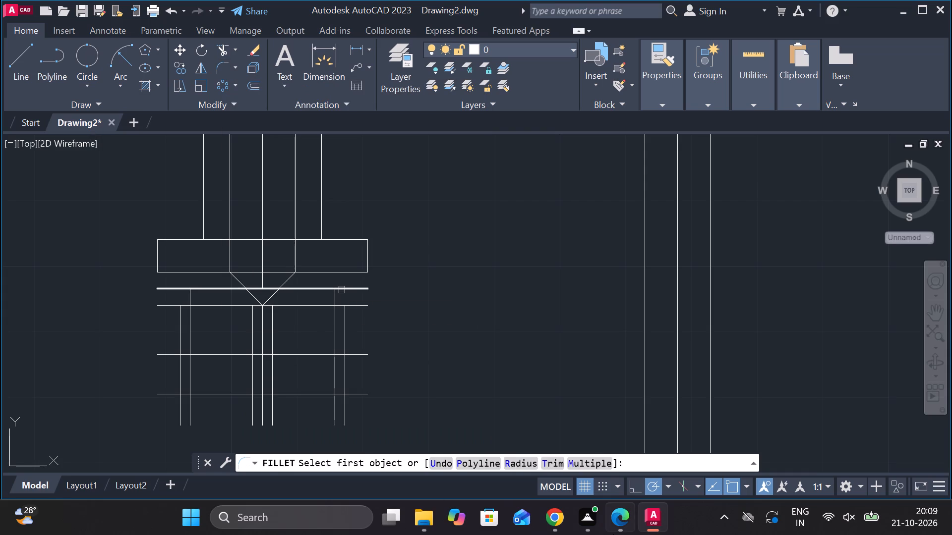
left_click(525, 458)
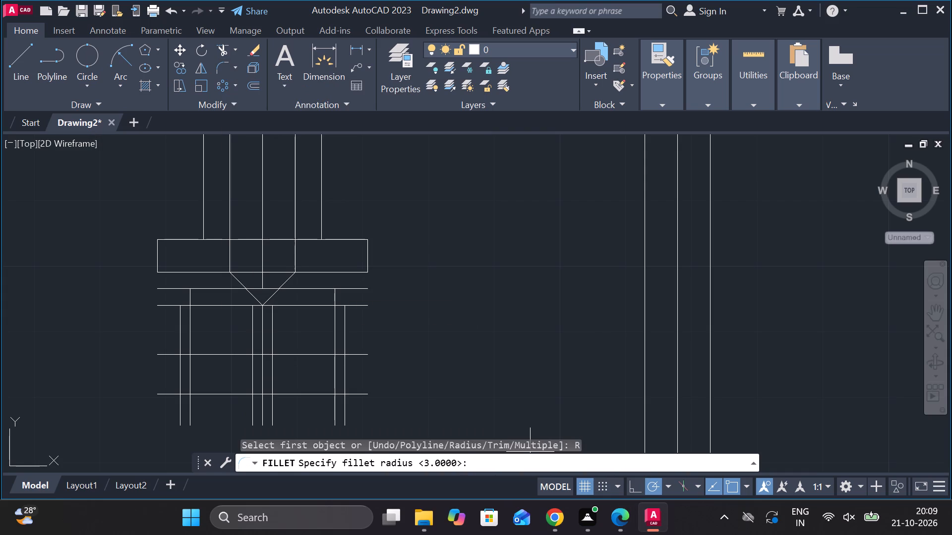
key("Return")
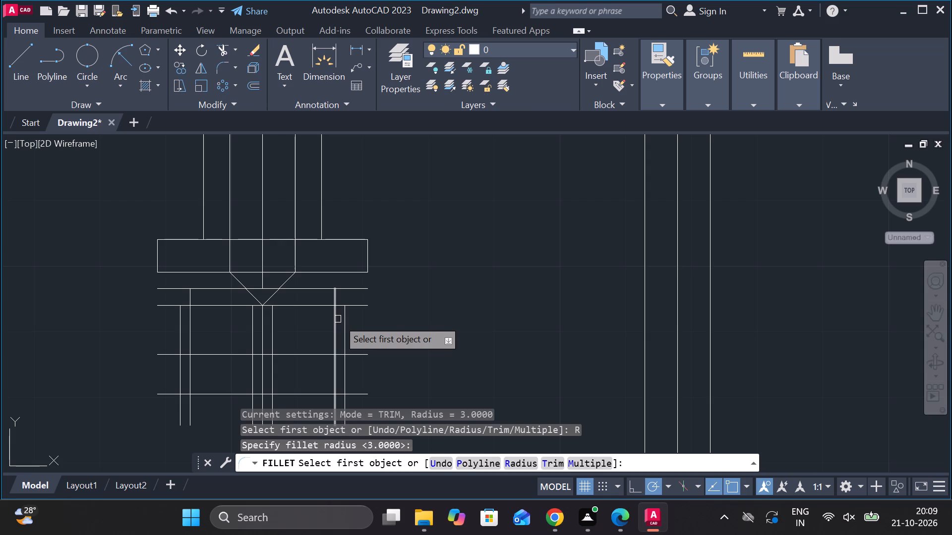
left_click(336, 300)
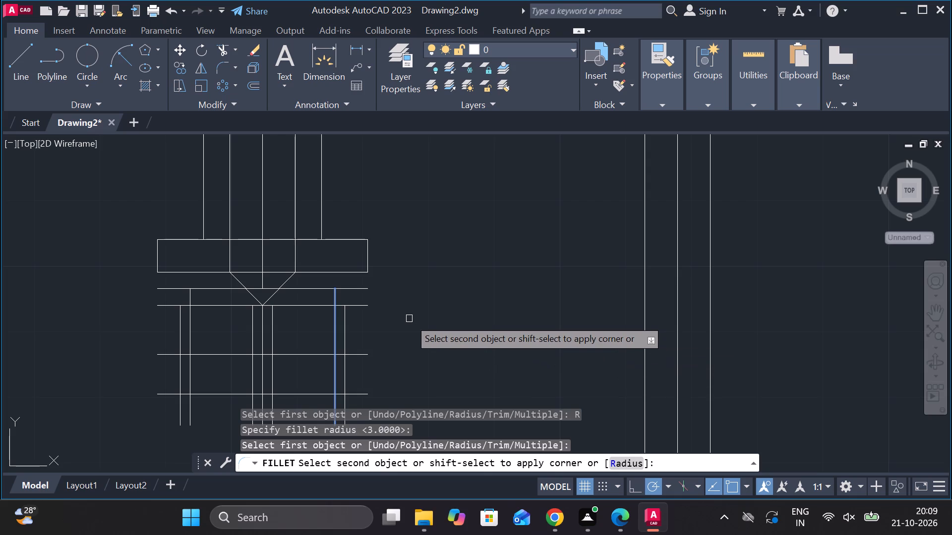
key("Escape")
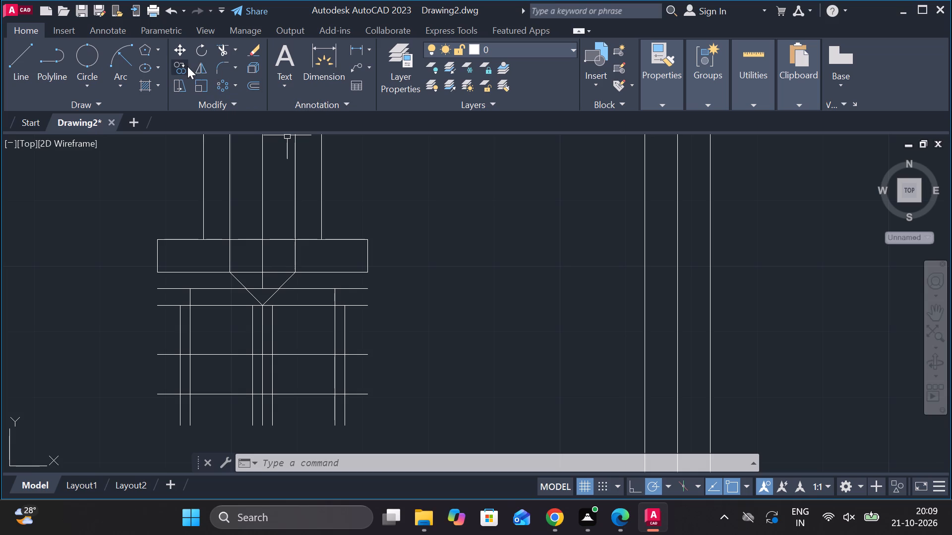
Trim both slot lines 1.5 from the centre down to the lowest horizontal line and remove the two horizontal segments between them.
left_click(225, 48)
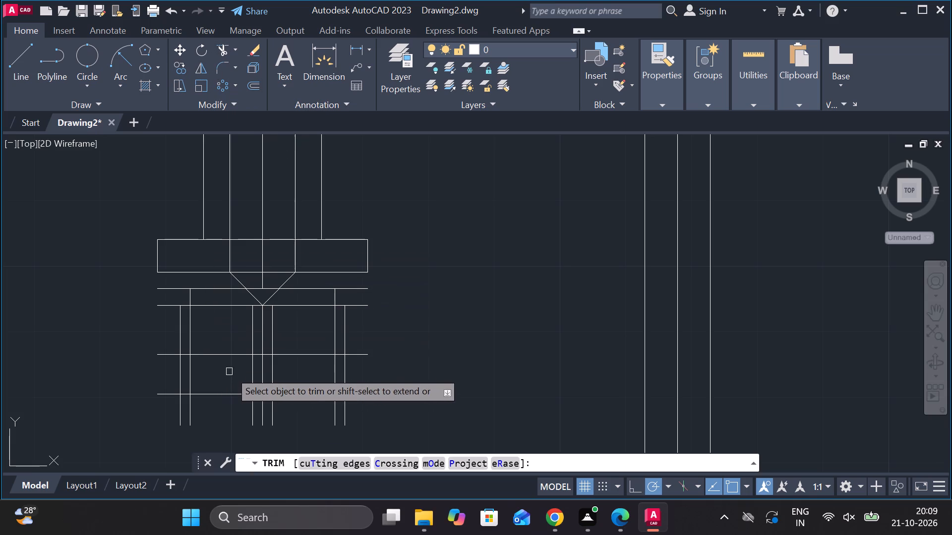
left_click(252, 332)
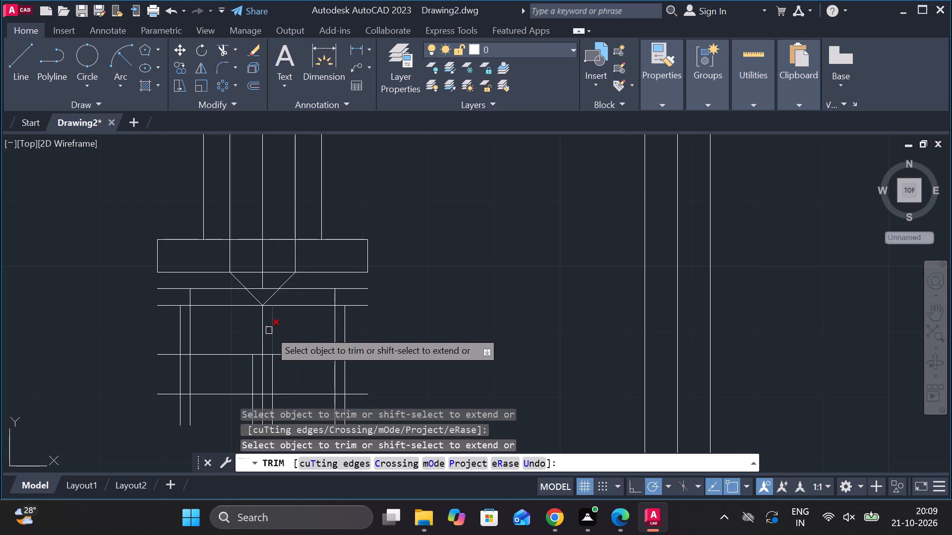
left_click(271, 330)
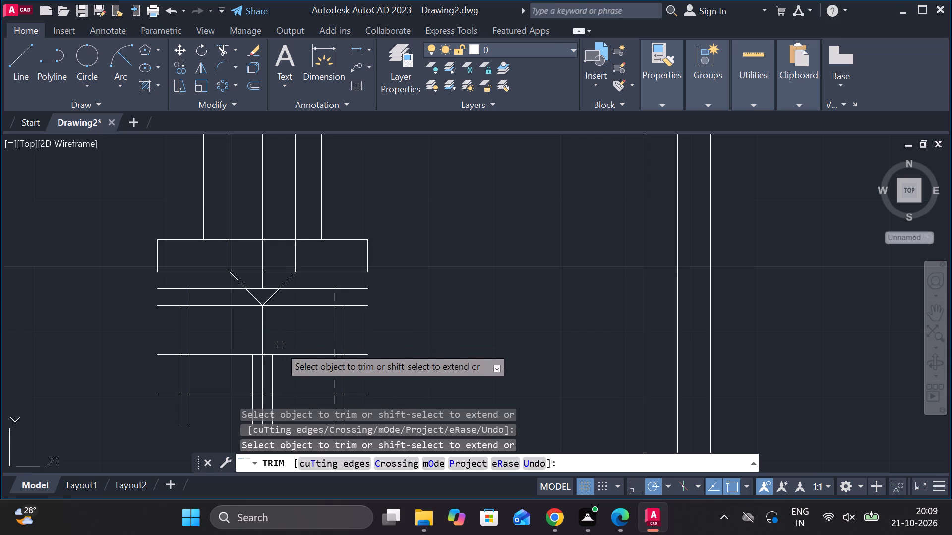
scroll(275, 341, "up", 2)
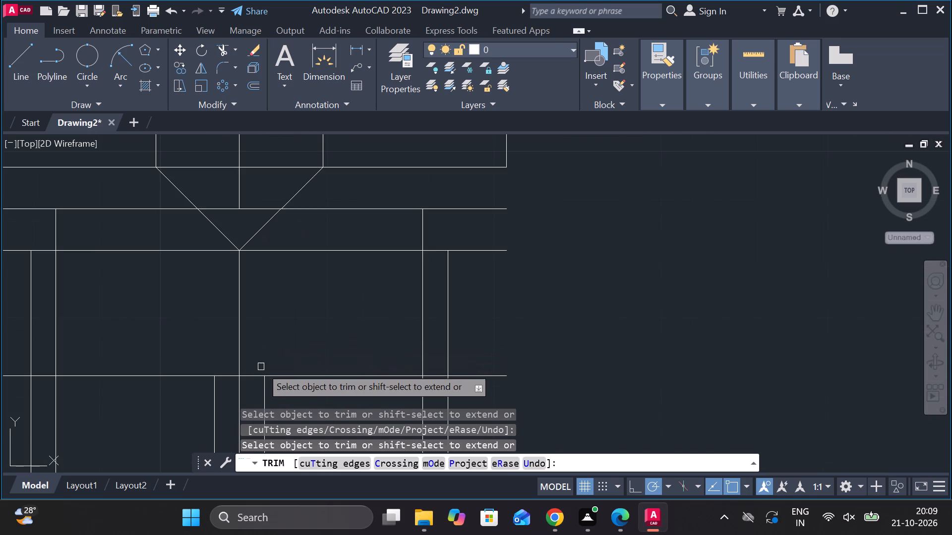
left_click(254, 377)
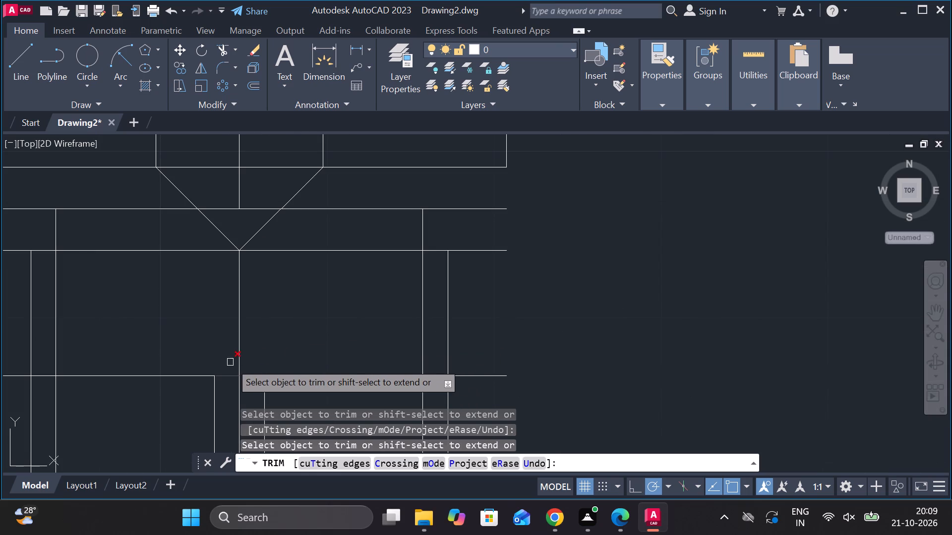
left_click(228, 376)
scroll(231, 368, "down", 2)
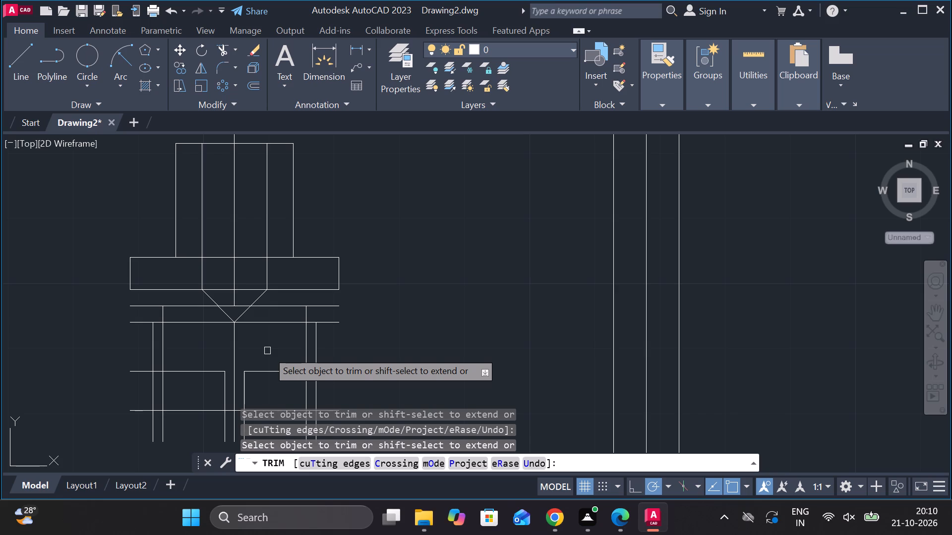
left_click(247, 392)
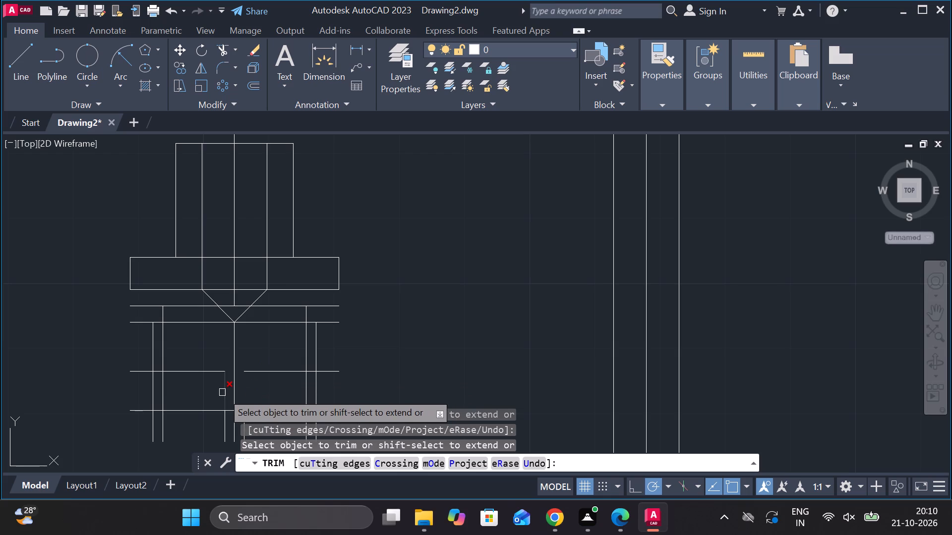
left_click(222, 392)
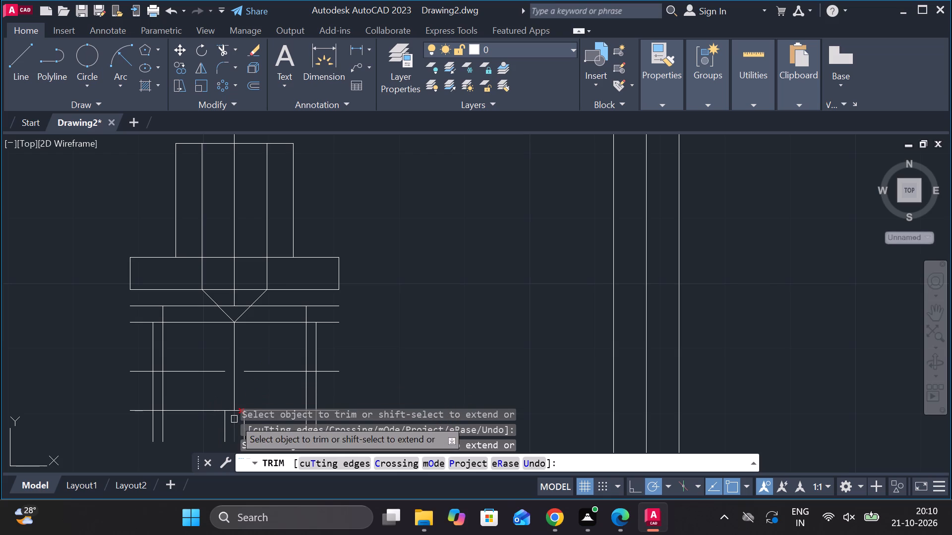
scroll(230, 428, "up", 2)
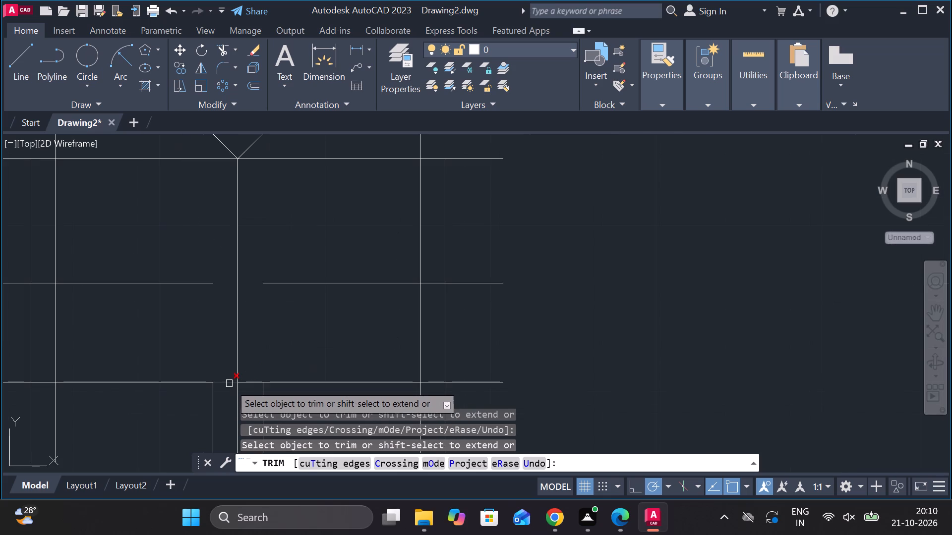
left_click(229, 383)
left_click(254, 385)
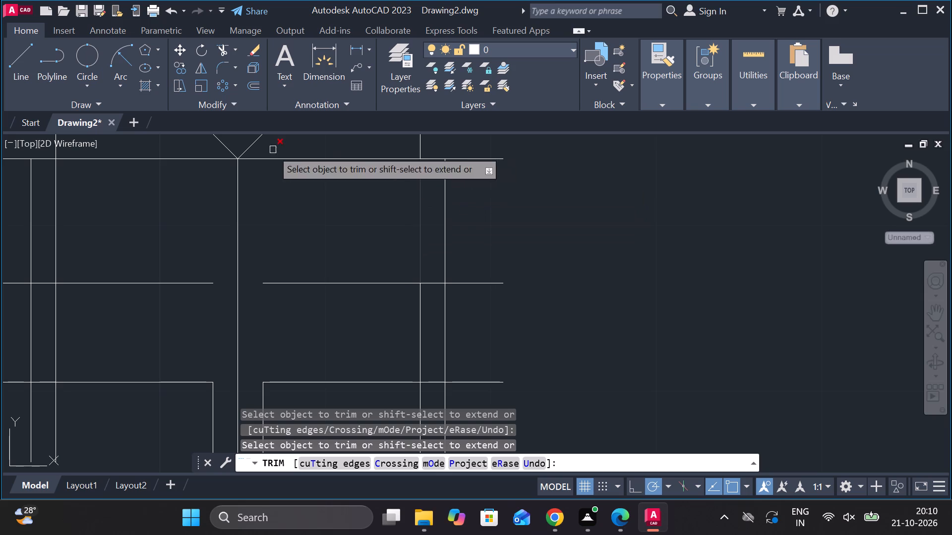
Fillet the corner between the horizontal line through the bore's tip and the right-hand vertical line 11 from the centre.
left_click(221, 63)
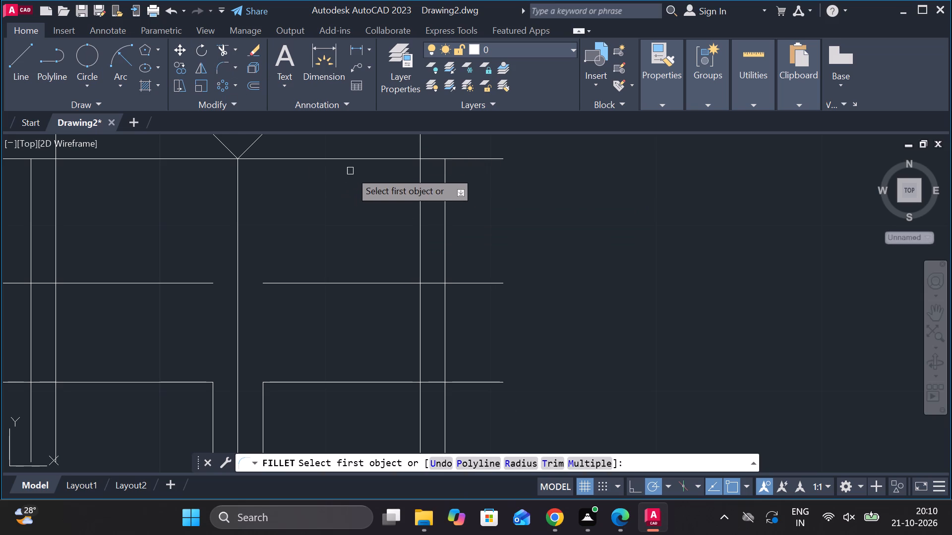
left_click(371, 160)
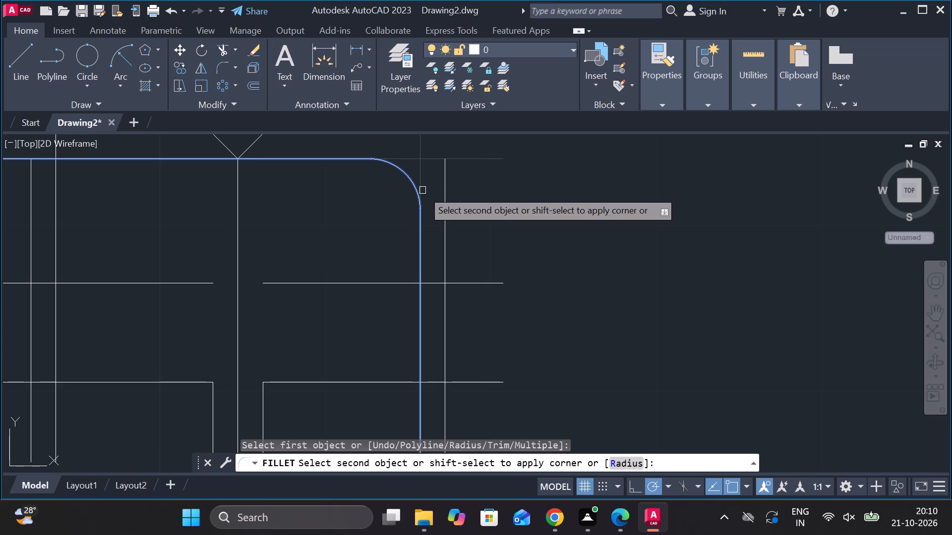
left_click(422, 190)
Extend the filleted vertical line back up to the horizontal line just below the flange.
scroll(392, 200, "down", 4)
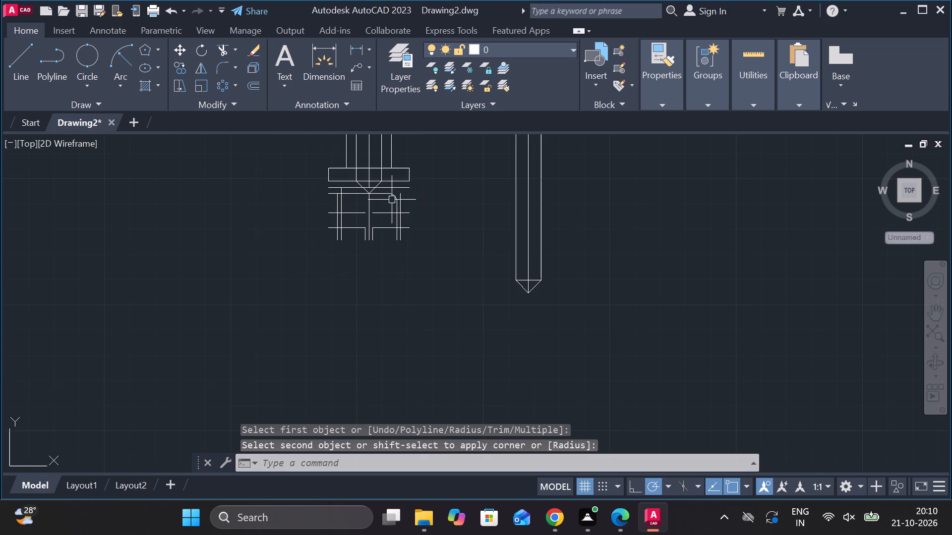
scroll(378, 200, "up", 2)
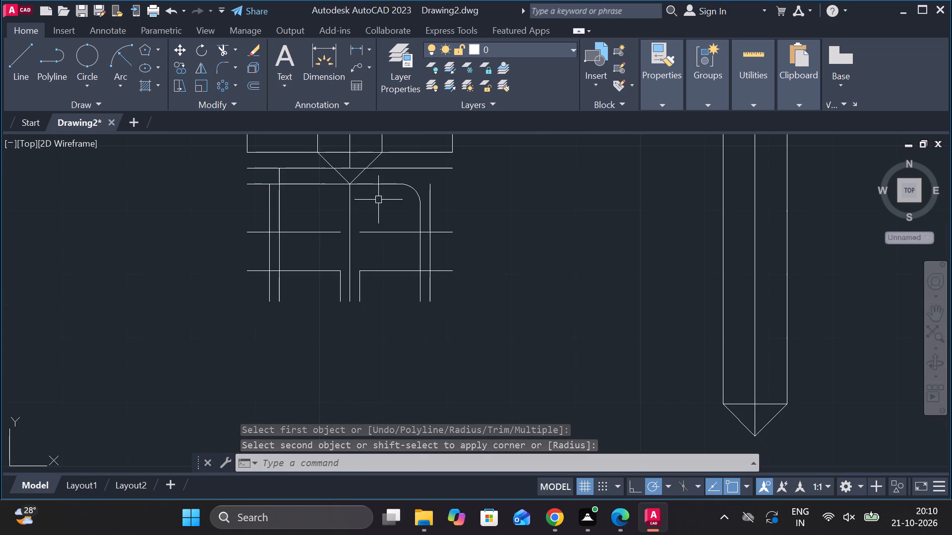
scroll(378, 200, "up", 1)
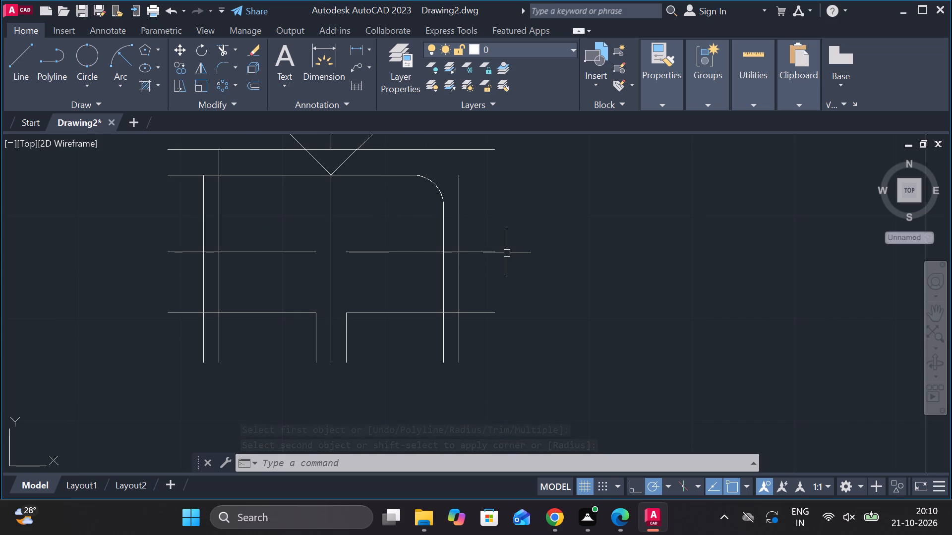
type("EZ")
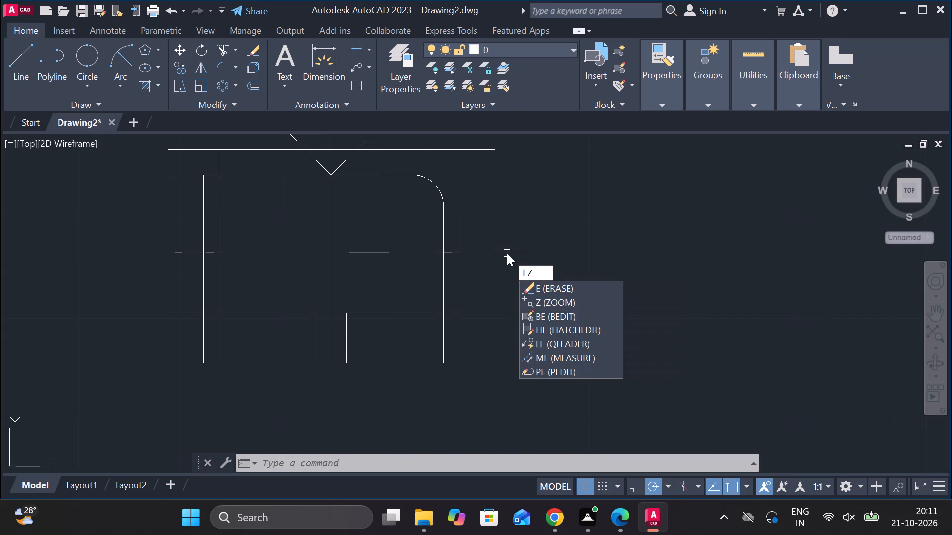
key("BackSpace")
key("x")
key("Return")
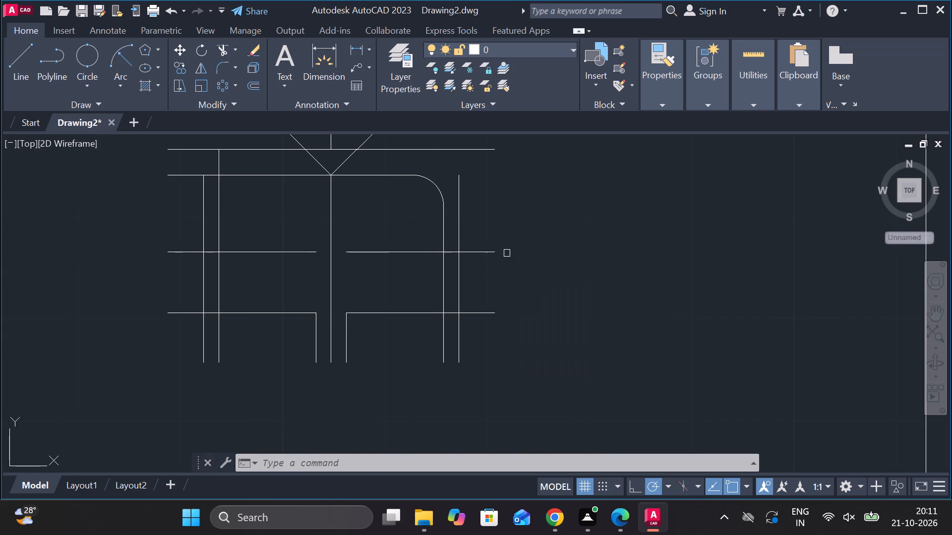
left_click(446, 243)
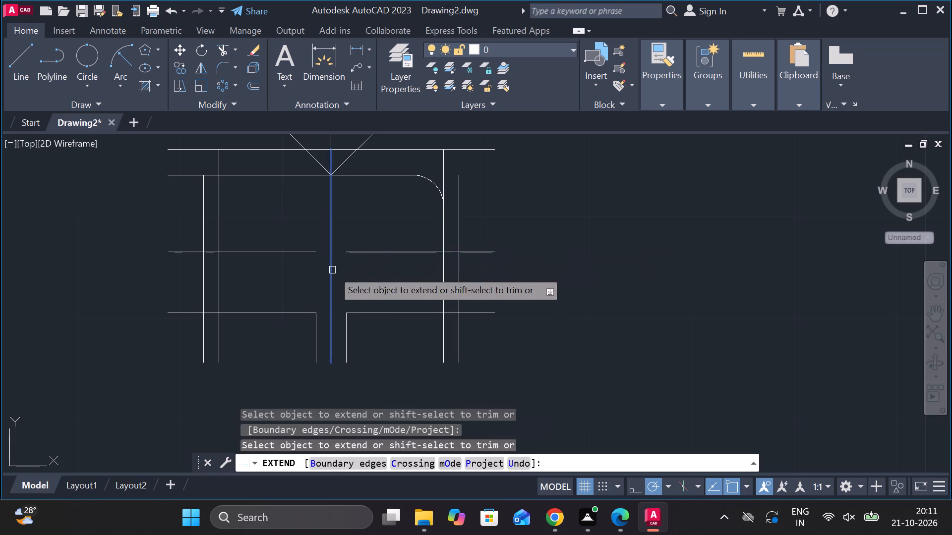
Draw connected lines from the slot's right upper corner about 18.6 at 59° to the extended line's top, across above the outer vertical, then to the flange's lower corner.
left_click(12, 65)
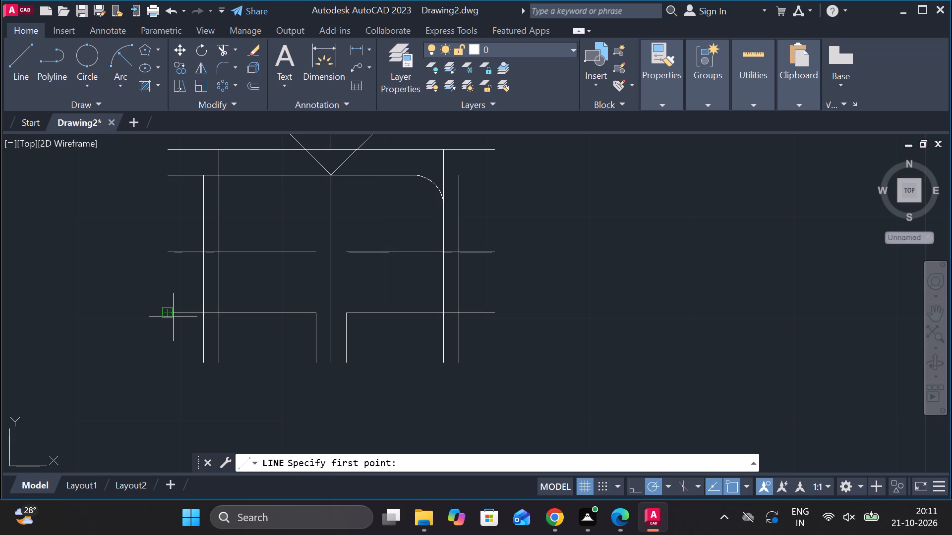
left_click(348, 312)
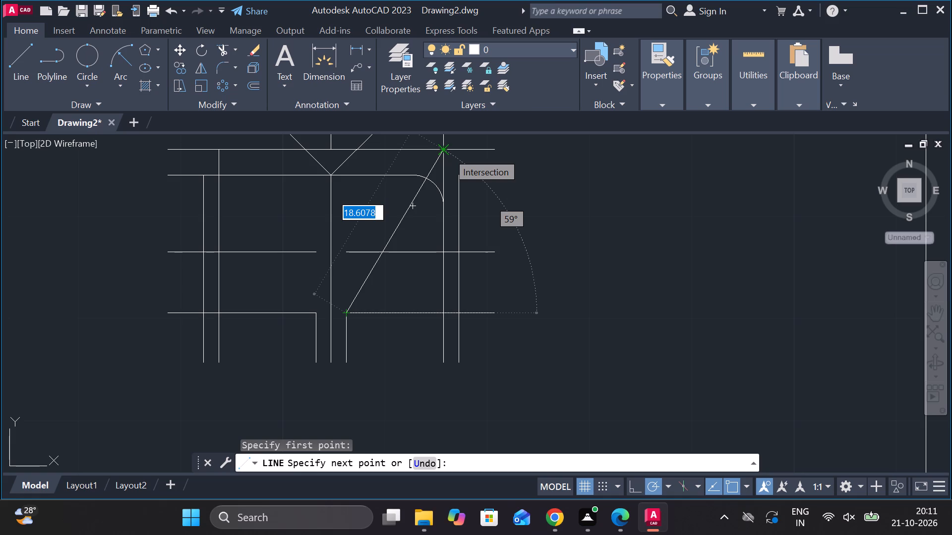
left_click(447, 152)
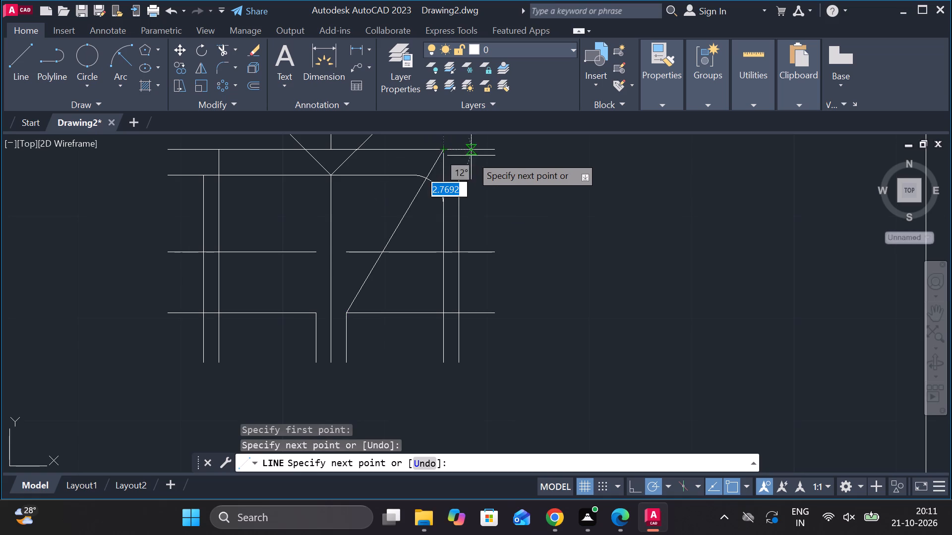
scroll(471, 156, "down", 2)
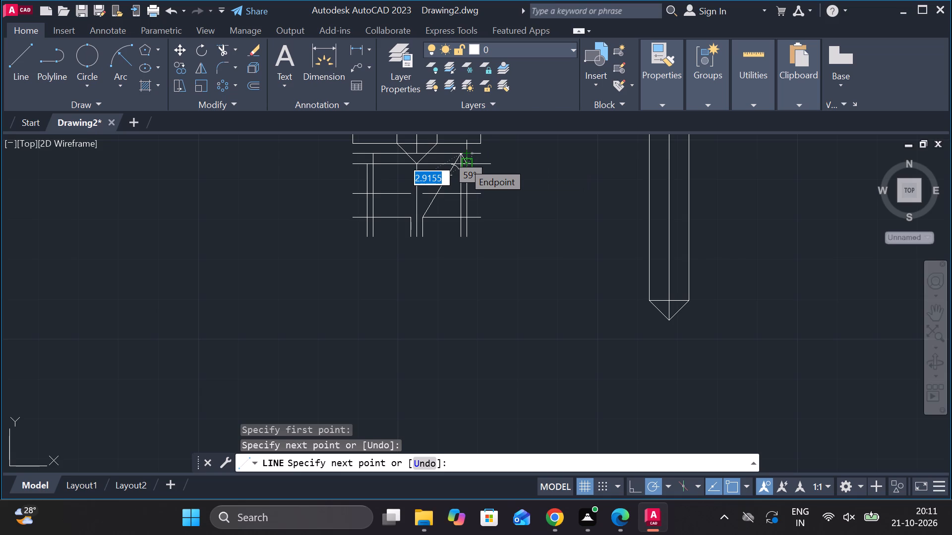
scroll(463, 162, "up", 2)
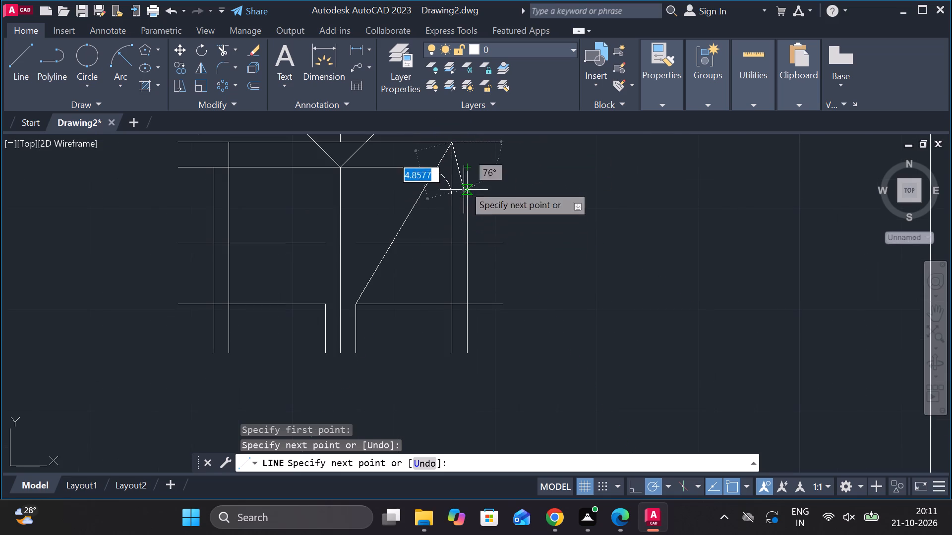
scroll(468, 141, "up", 1)
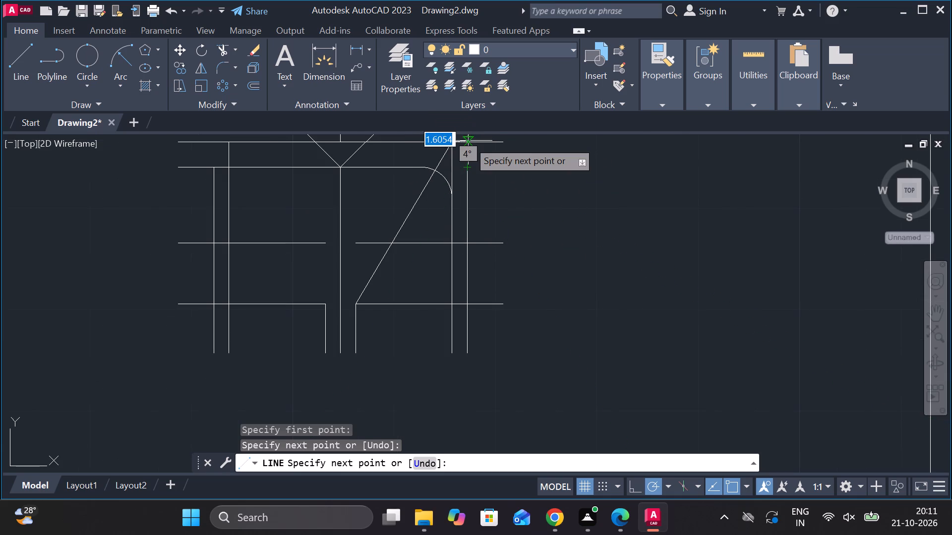
scroll(468, 141, "up", 1)
scroll(463, 171, "down", 4)
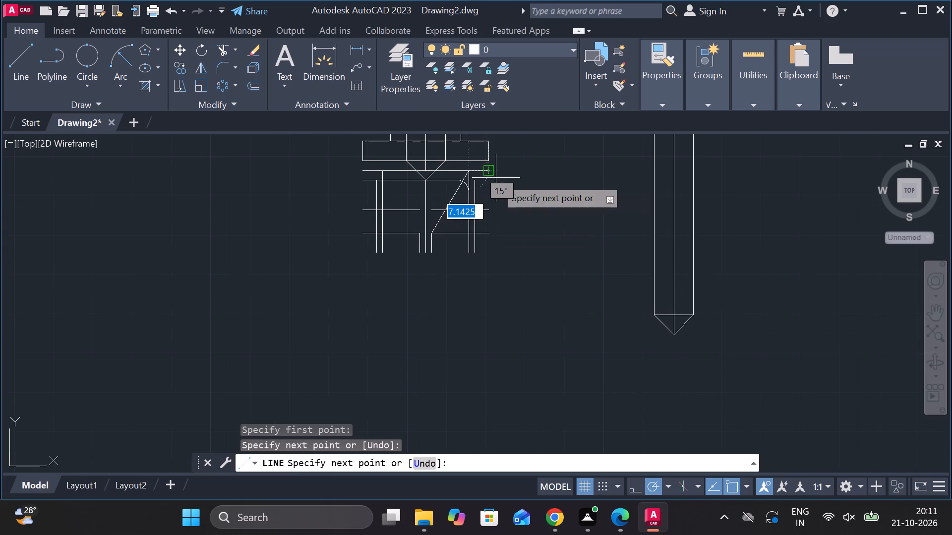
scroll(476, 161, "up", 3)
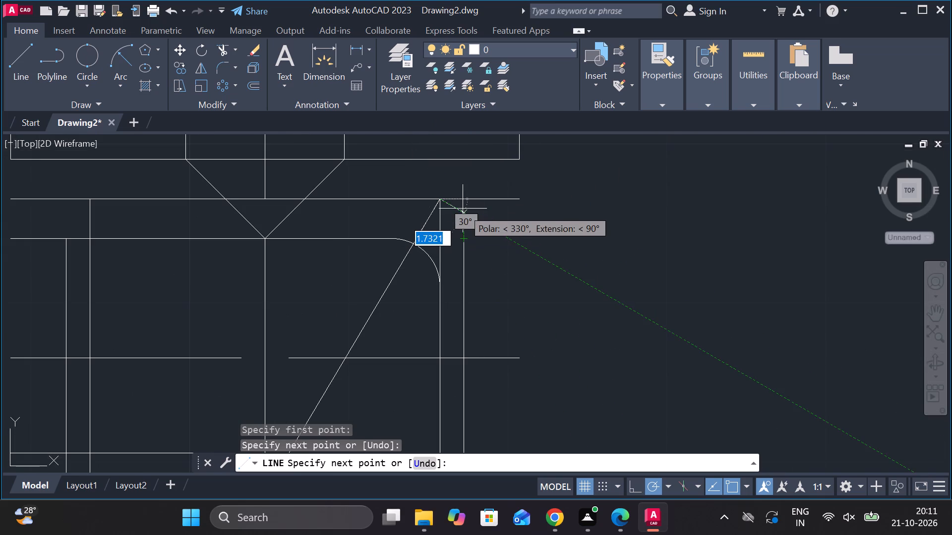
left_click(463, 197)
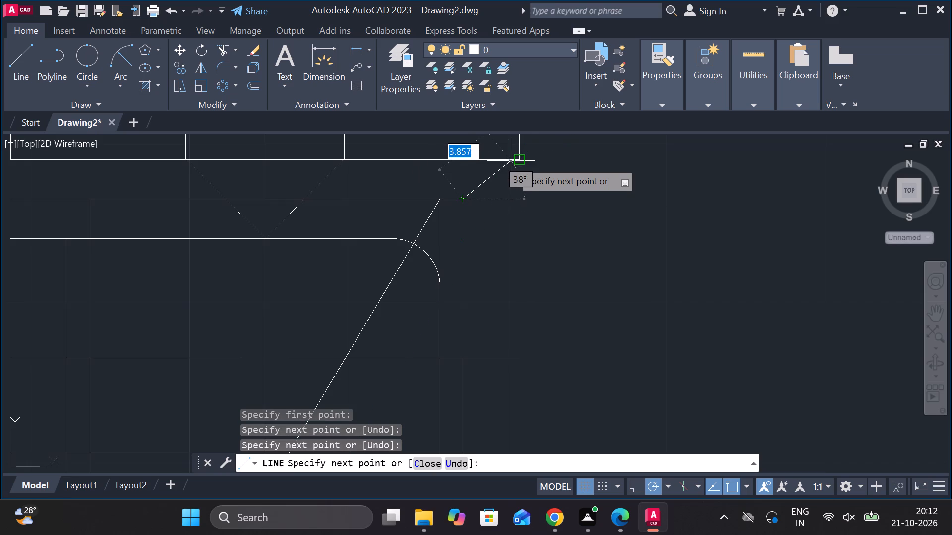
left_click(517, 164)
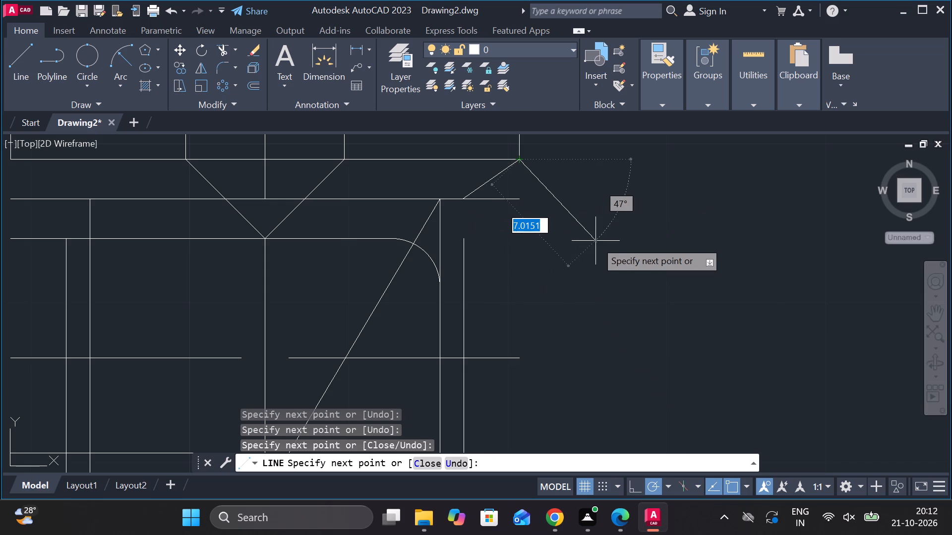
key("Escape")
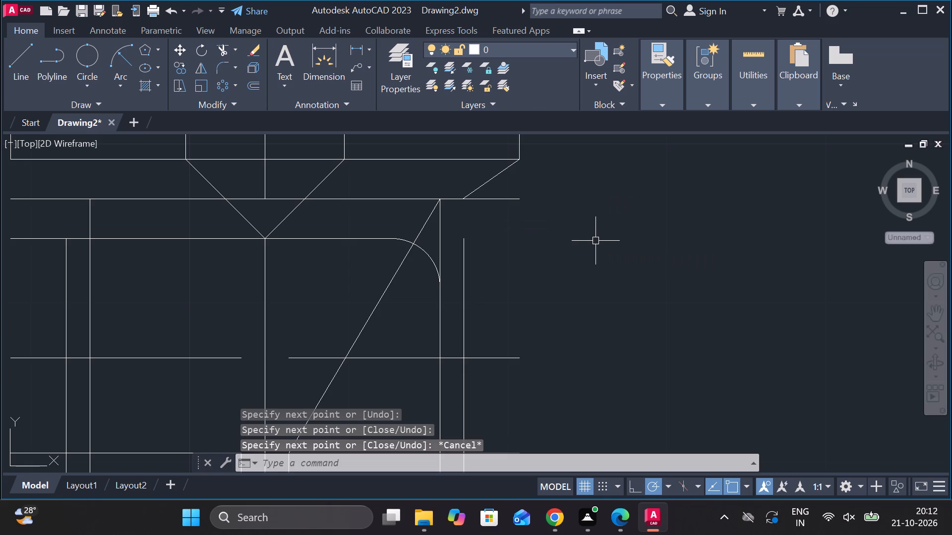
Erase the long horizontal line just below the flange.
left_click(516, 202)
key("Delete")
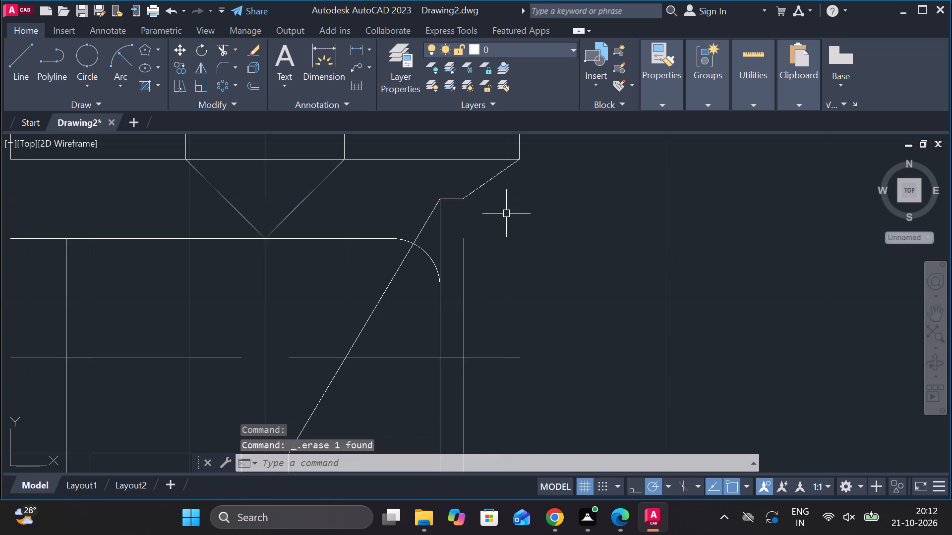
Trim the right-hand vertical line 11 from the centre above the end of the fillet arc.
scroll(337, 239, "down", 1)
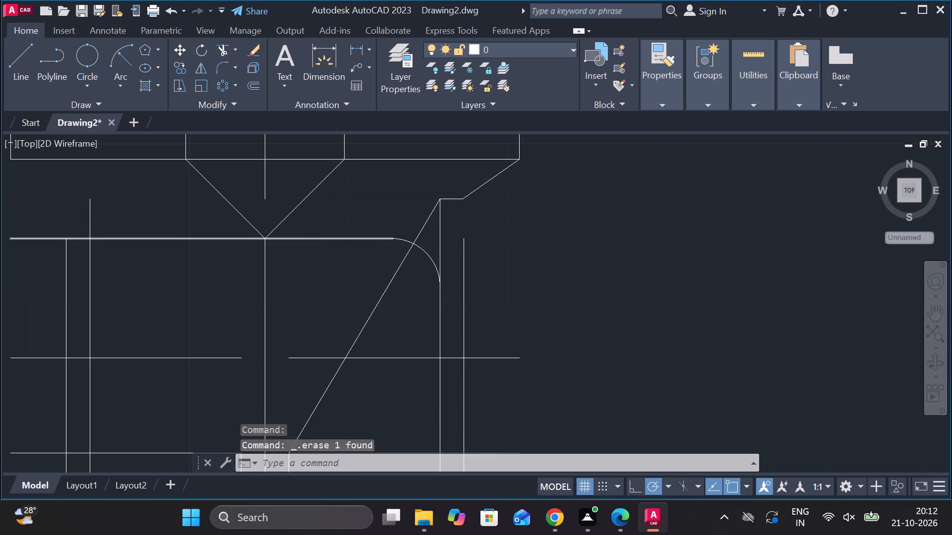
scroll(337, 239, "down", 1)
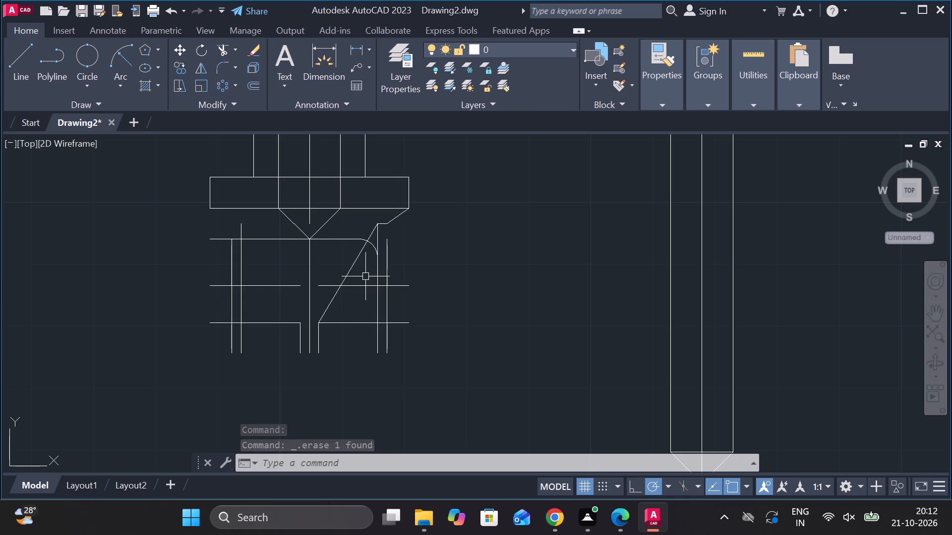
scroll(381, 252, "up", 2)
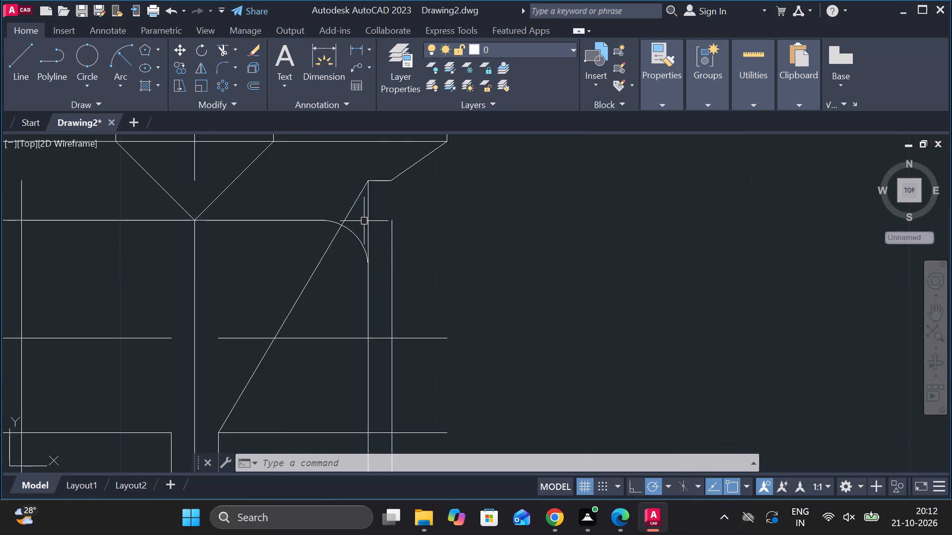
left_click(231, 46)
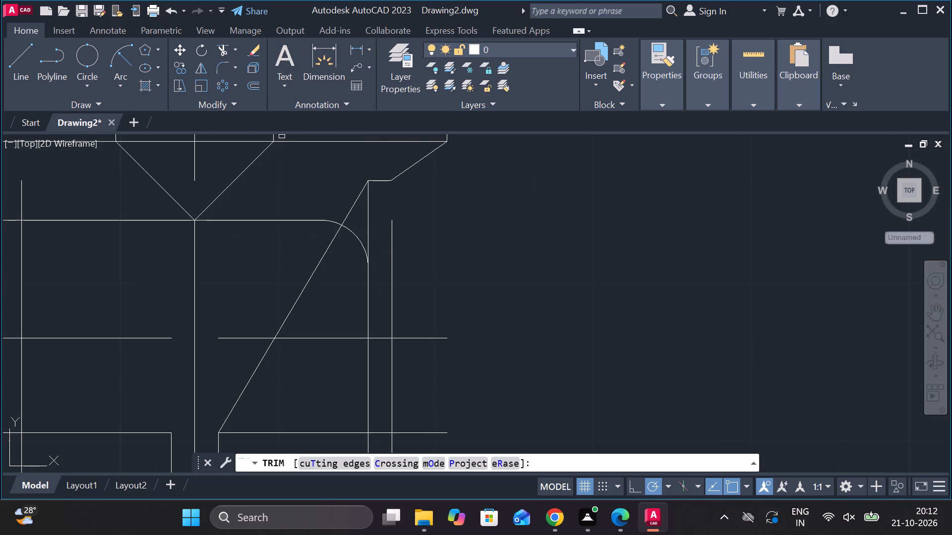
left_click(371, 225)
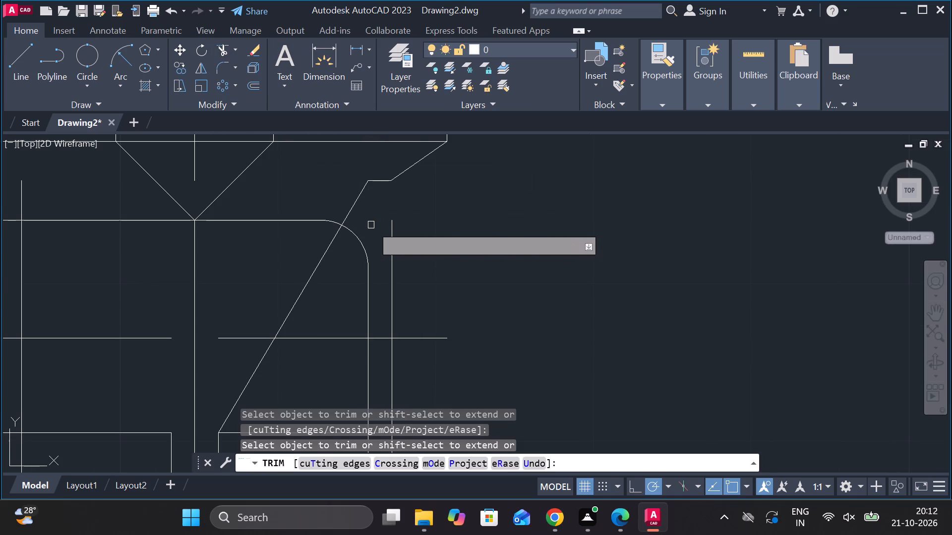
Measure the vertical distance between the two lower horizontal lines on the slot's right side.
scroll(372, 227, "down", 2)
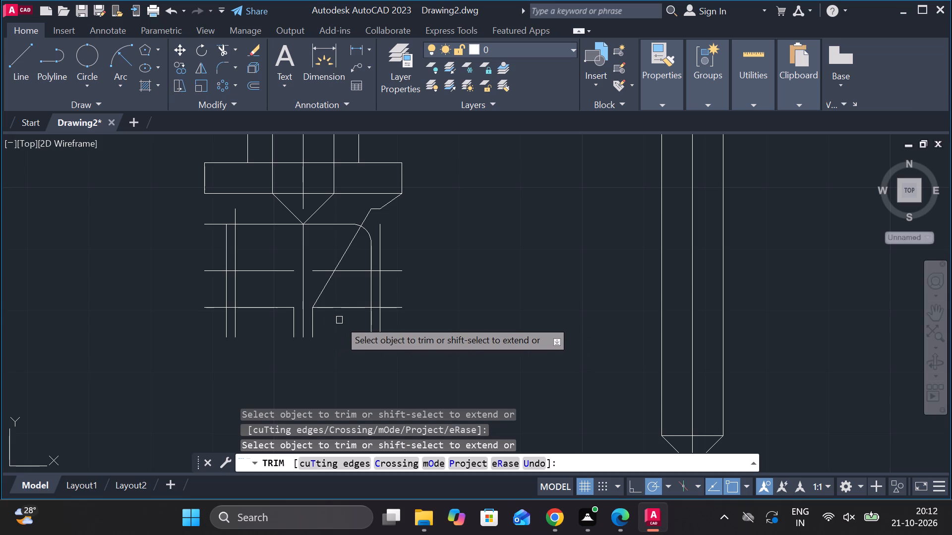
left_click(357, 47)
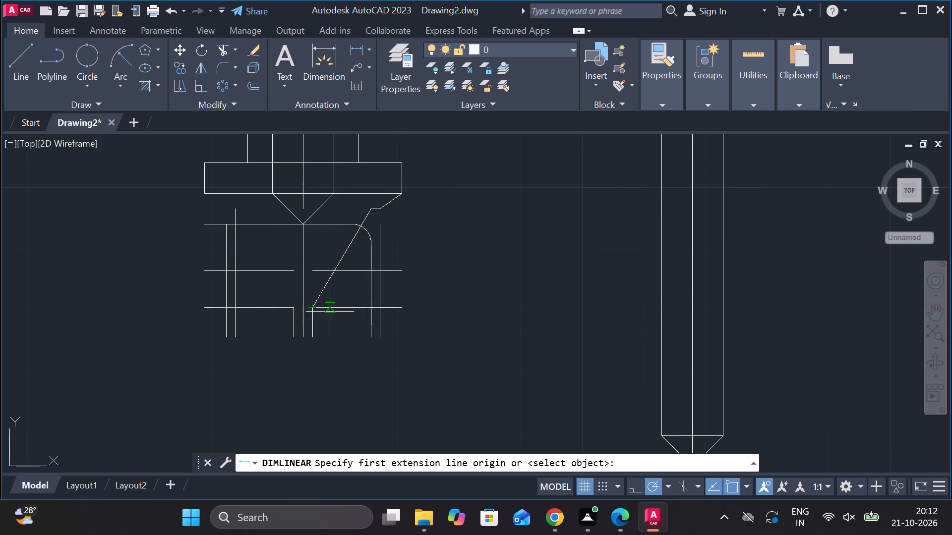
left_click(353, 307)
left_click(353, 270)
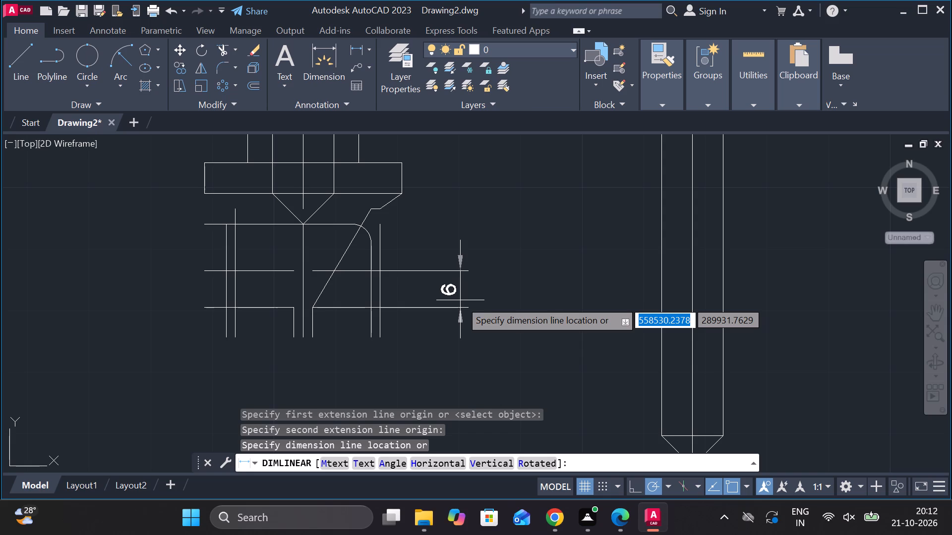
key("Escape")
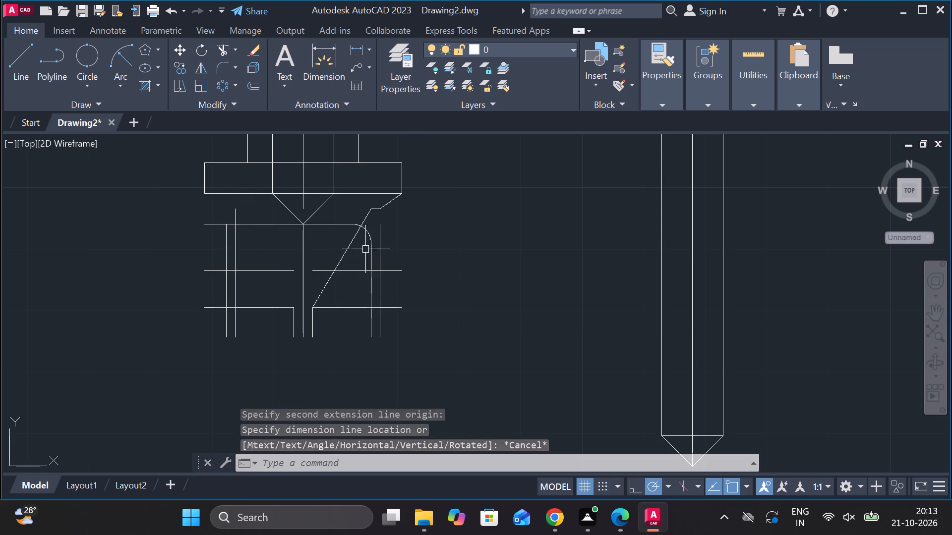
Erase the long sloped line running from the slot's right corner up to the short horizontal line below the flange.
left_click(321, 298)
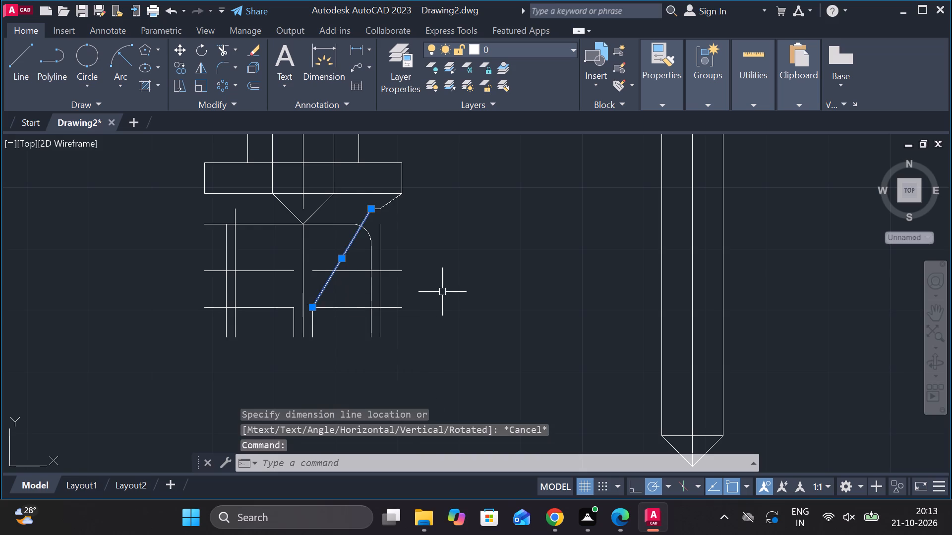
key("Escape")
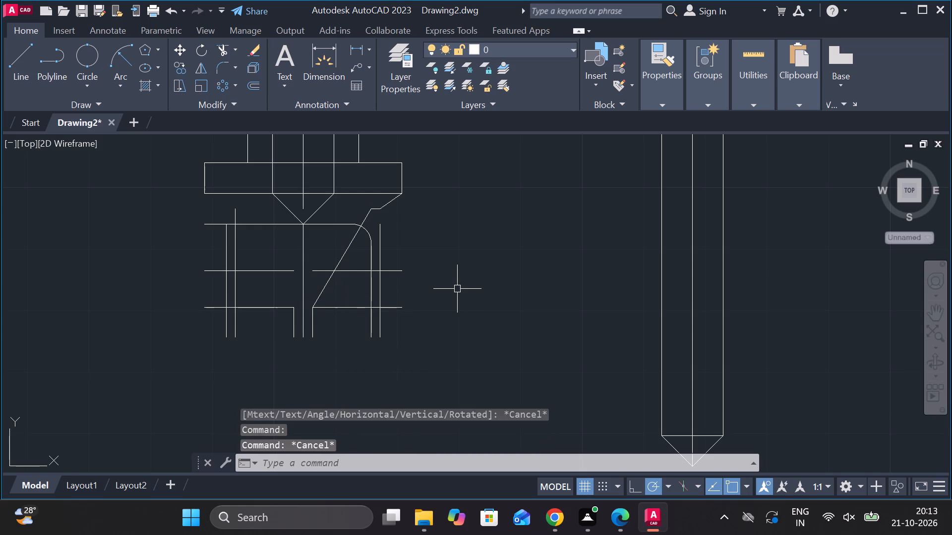
left_click(327, 284)
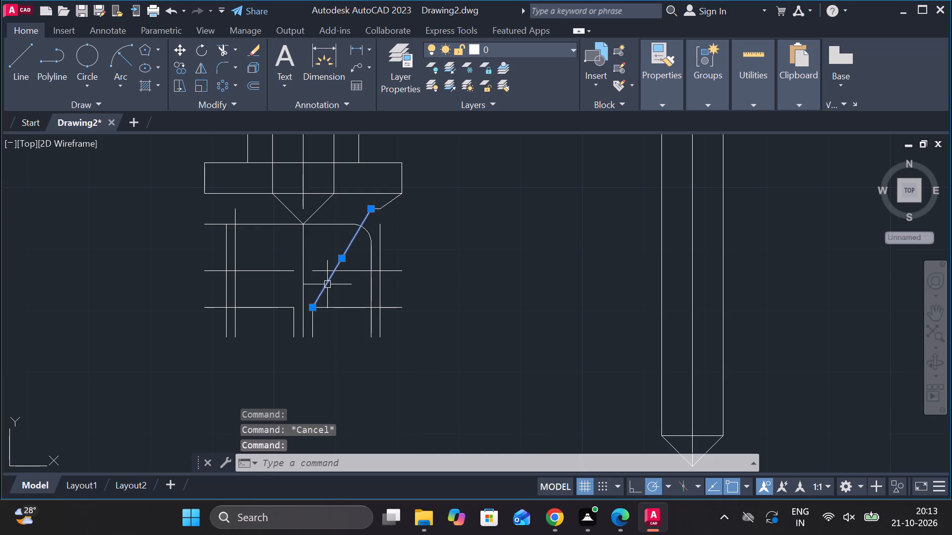
key("Delete")
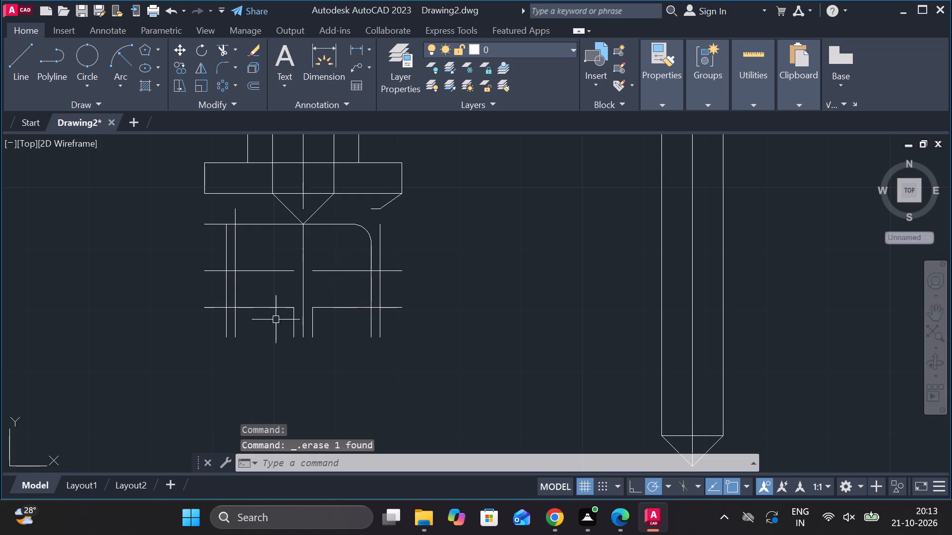
Extend the slot's right and left vertical lines up to the middle horizontal lines.
type("EX")
key("Return")
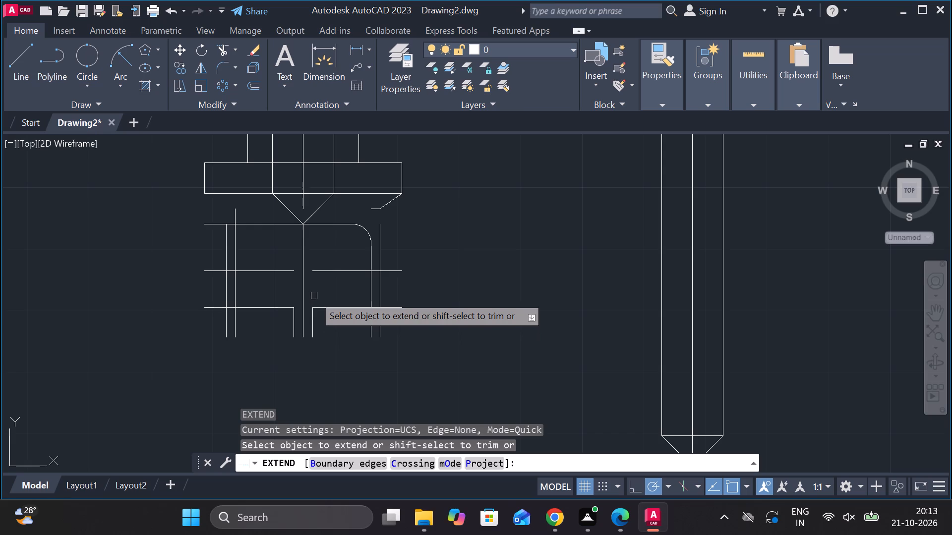
left_click(312, 322)
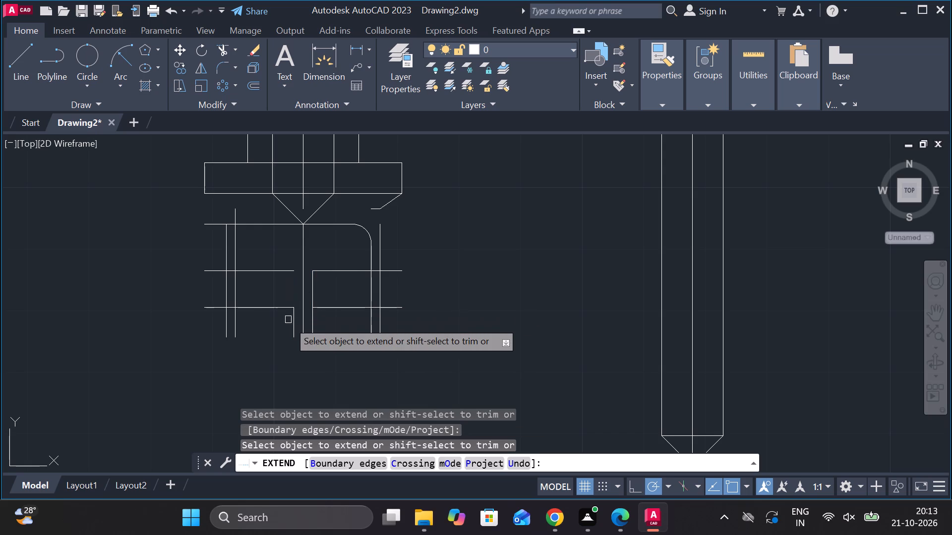
left_click(295, 321)
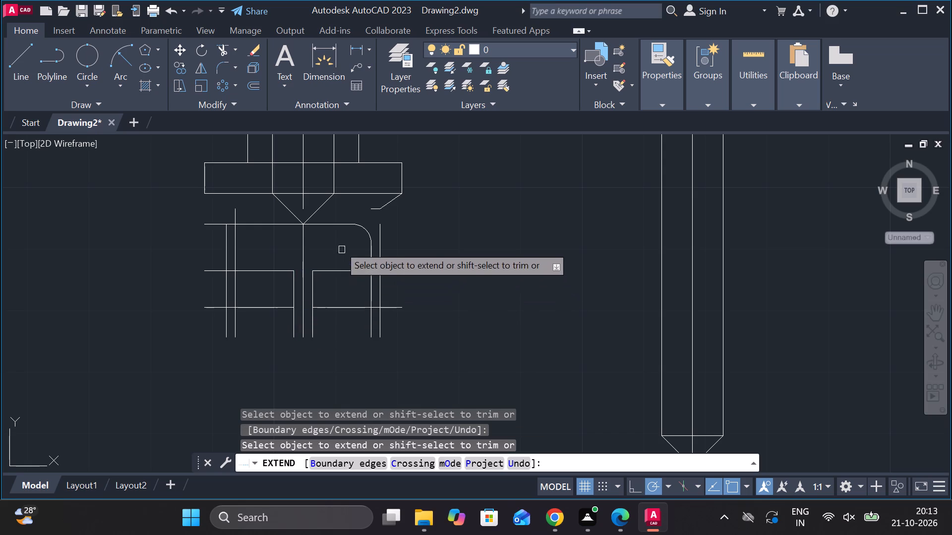
left_click(0, 58)
left_click(18, 59)
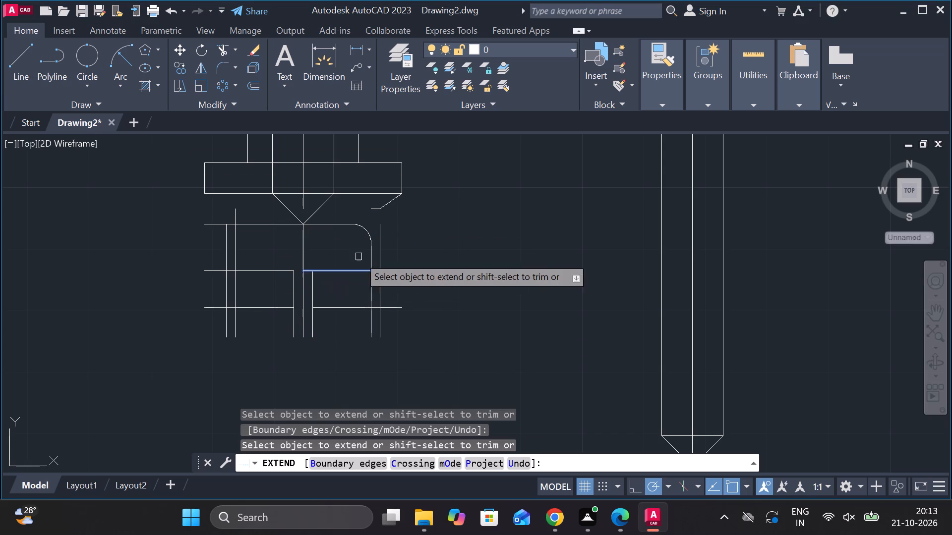
key("Escape")
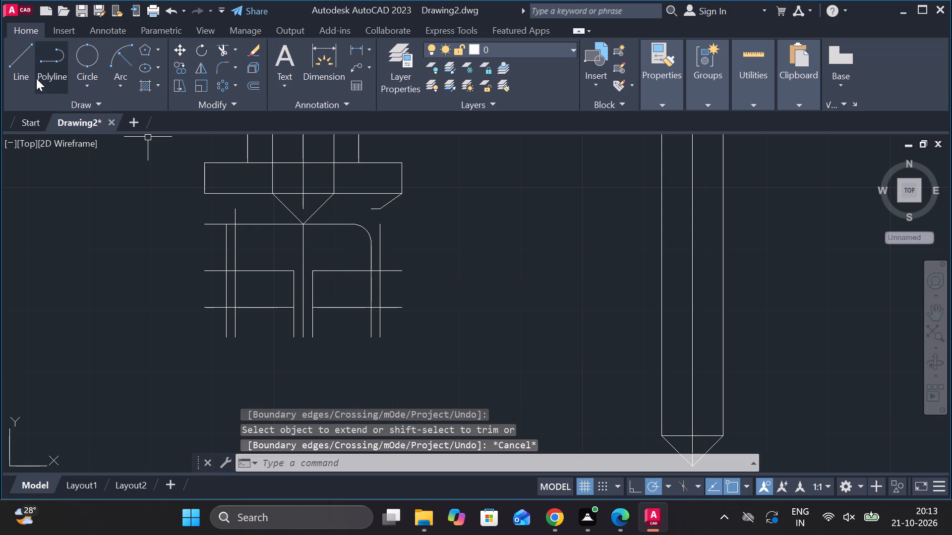
Draw a sloped line about 13.8 long from the slot's new right upper corner to the inner end of the short horizontal line below the flange.
left_click(21, 65)
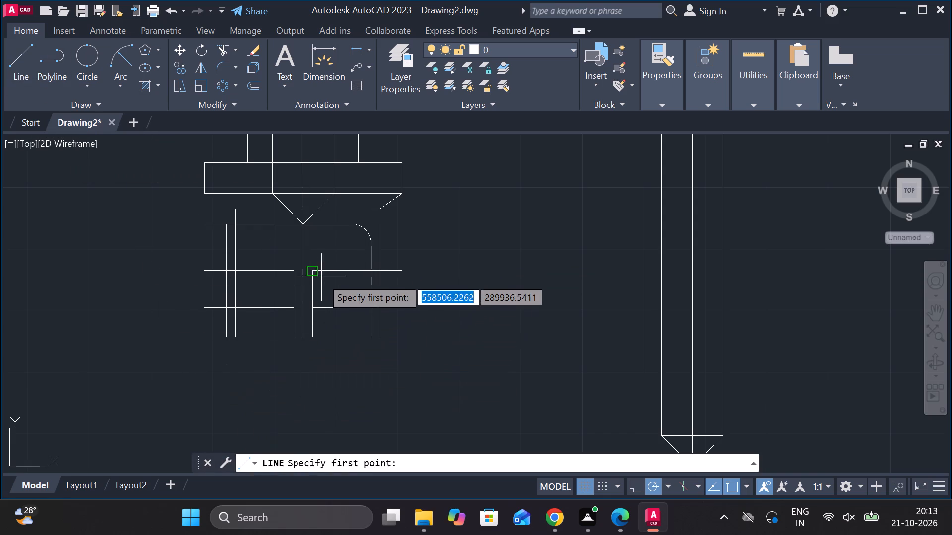
left_click(315, 271)
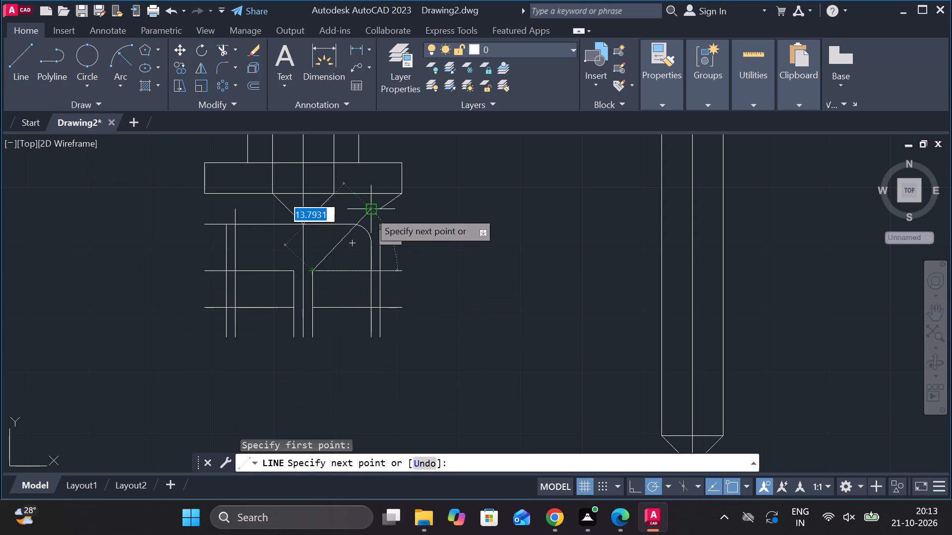
left_click(369, 211)
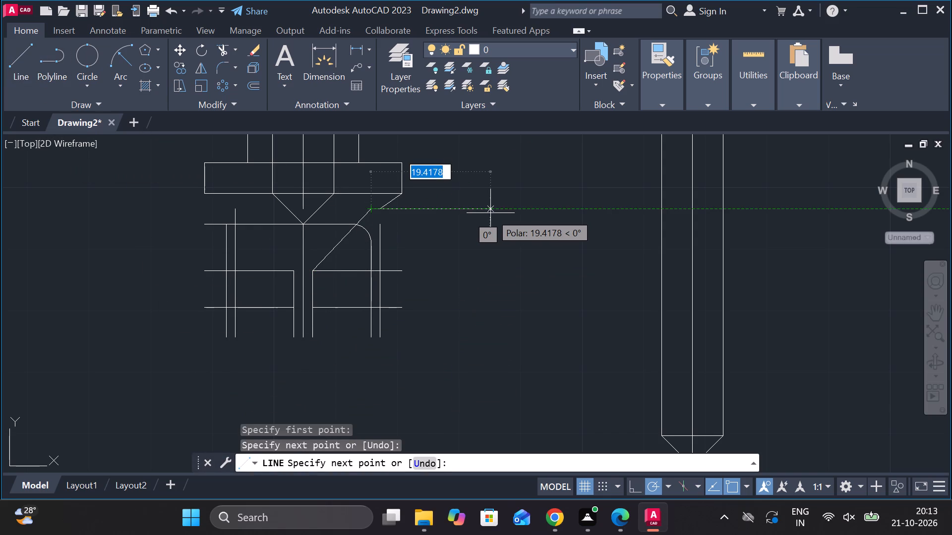
key("Escape")
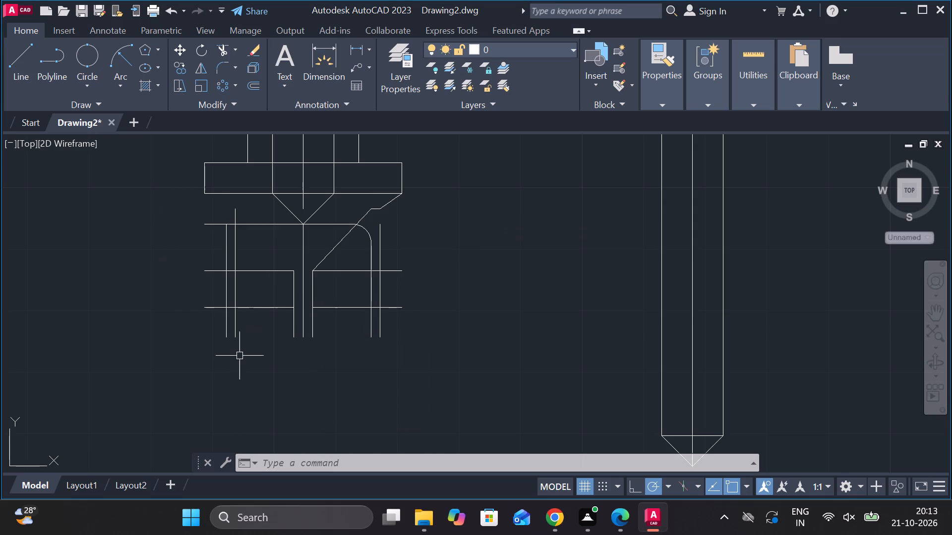
key("Escape")
Extend the lower right horizontal line across the centre line to the slot's left vertical line.
type("EX")
key("Return")
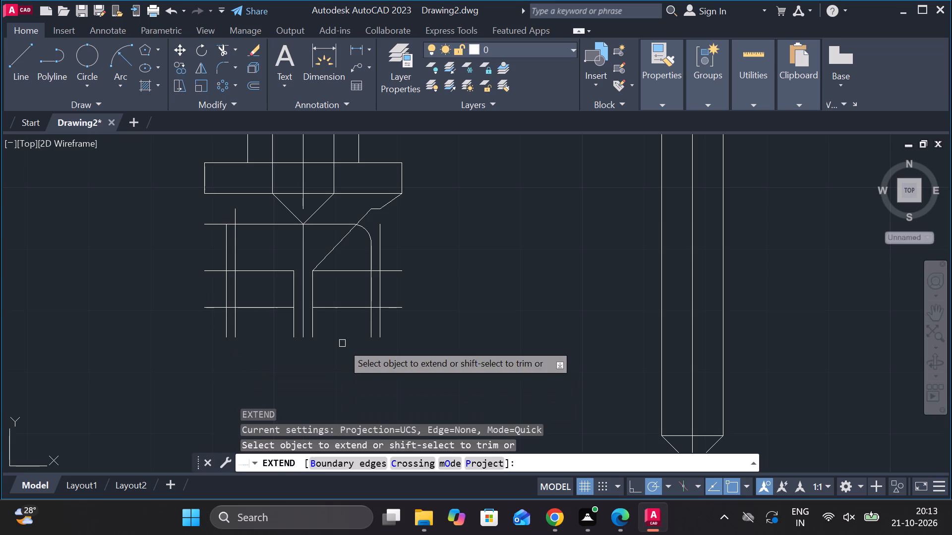
left_click(351, 308)
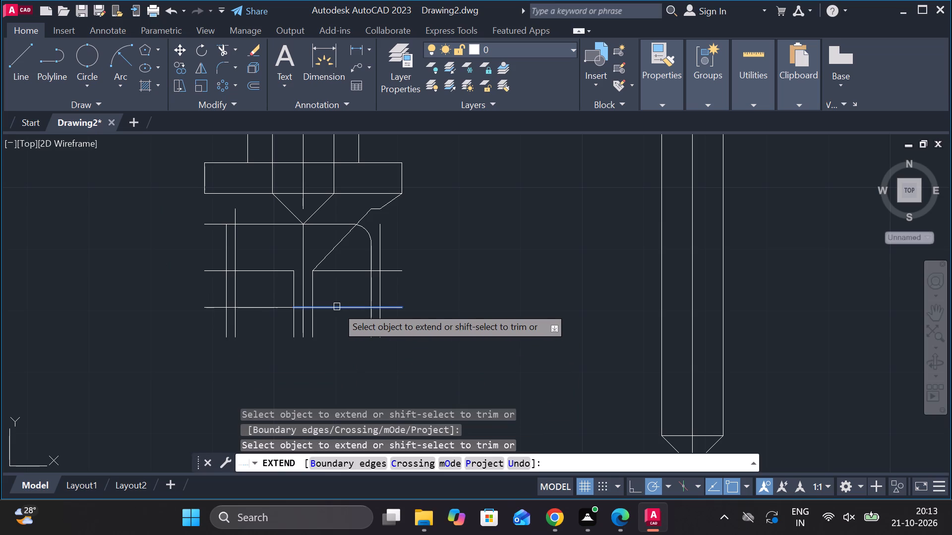
left_click(337, 307)
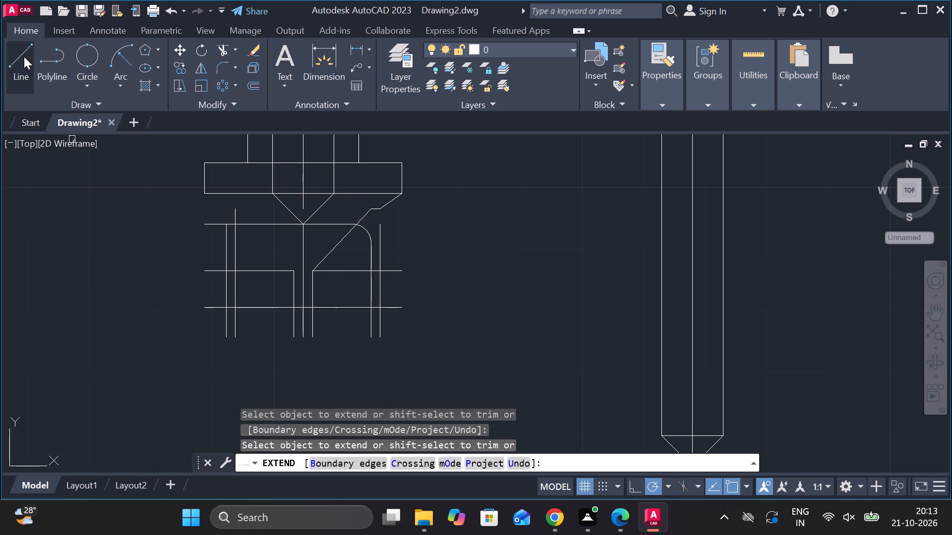
Trim the slot, centre and outer vertical lines where they run below the bottom horizontal line.
left_click(224, 52)
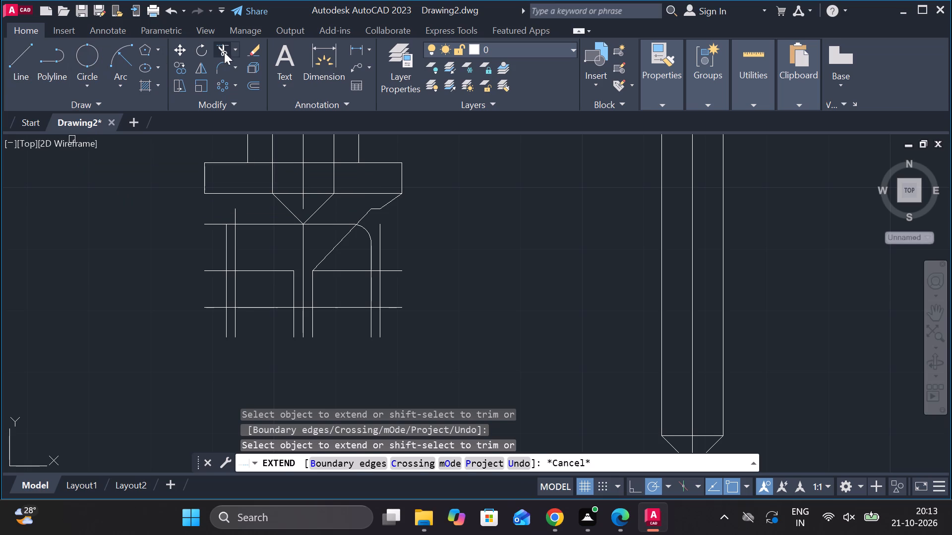
left_click_drag(274, 330, 329, 327)
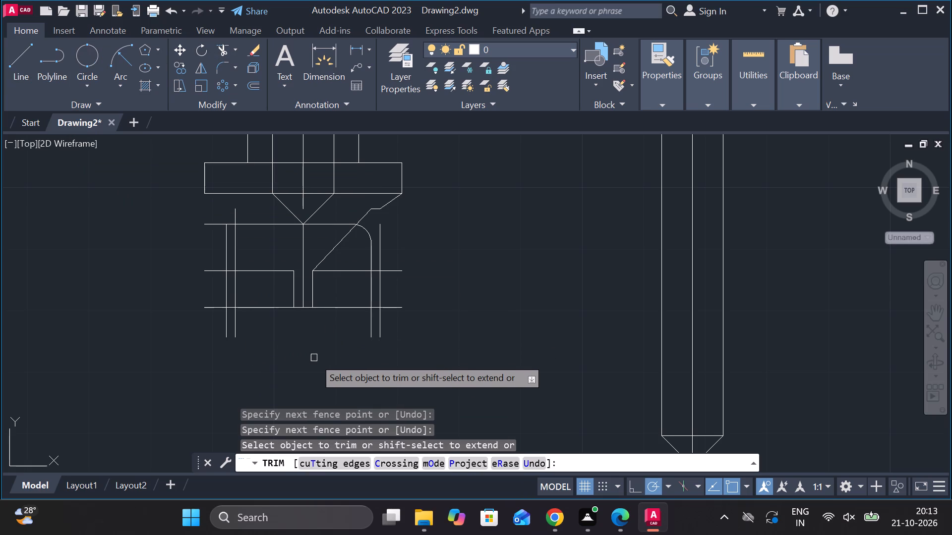
left_click(358, 320)
left_click_drag(358, 320, 392, 320)
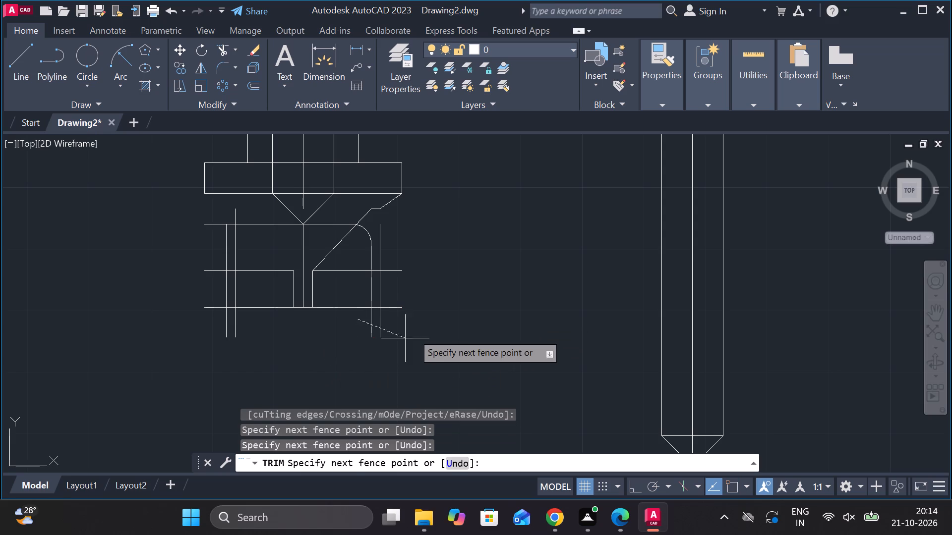
left_click(414, 330)
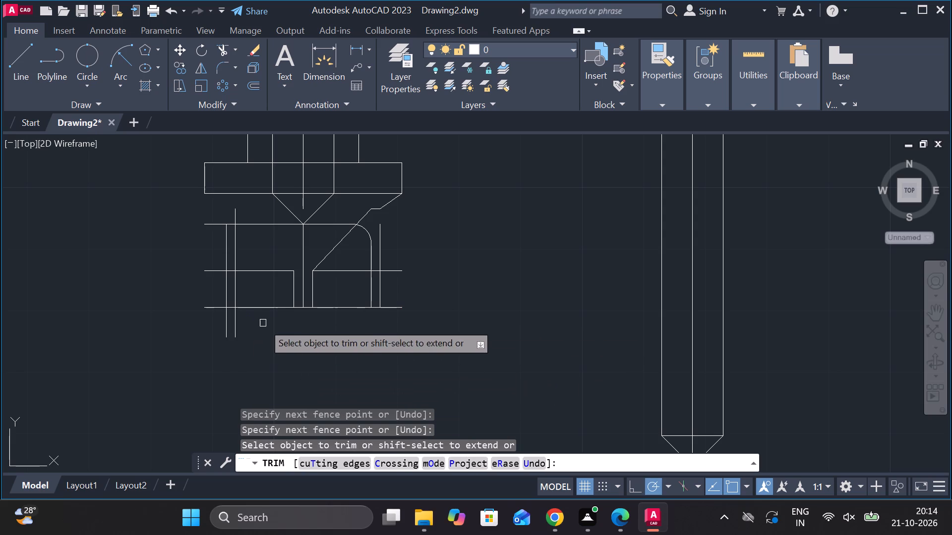
left_click(263, 323)
left_click(193, 324)
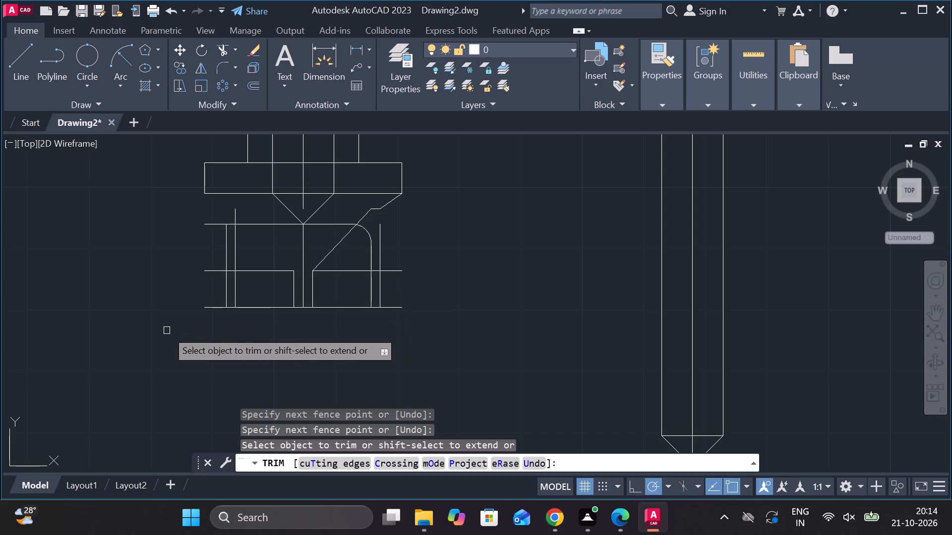
key("Escape")
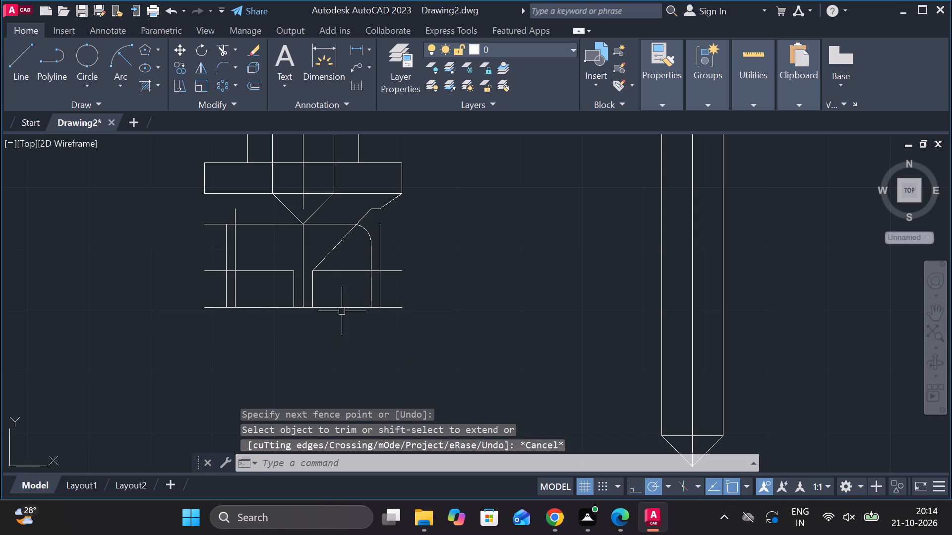
Erase the outermost right vertical line and both outer left vertical lines of the lower section.
left_click(380, 247)
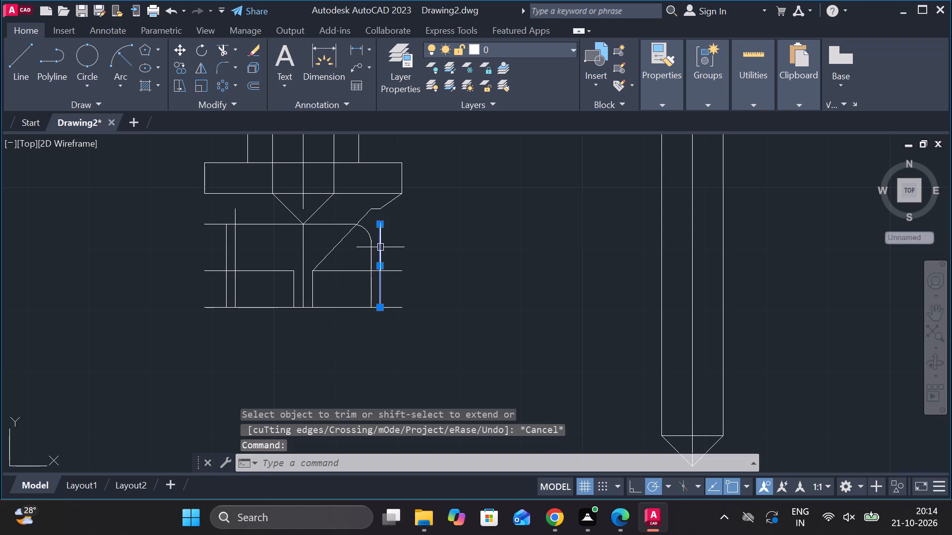
left_click(225, 247)
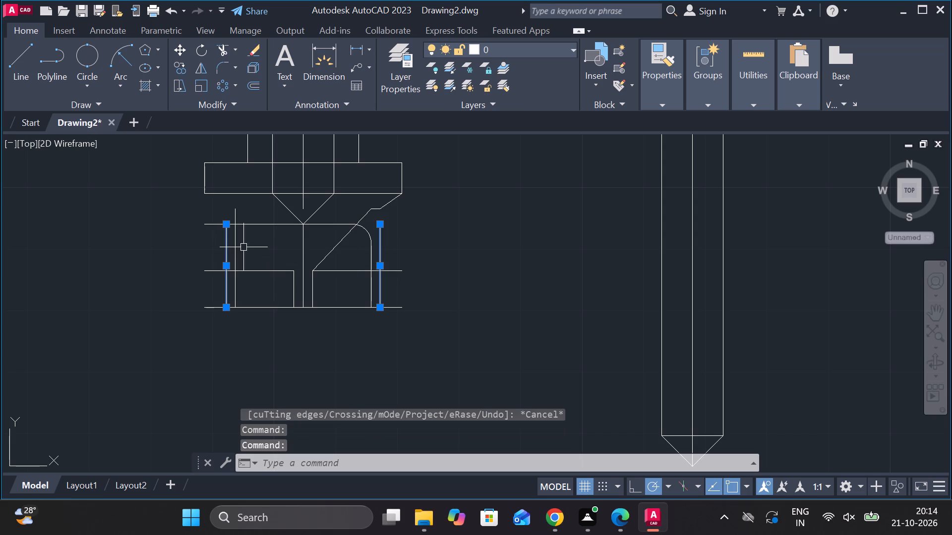
left_click(235, 247)
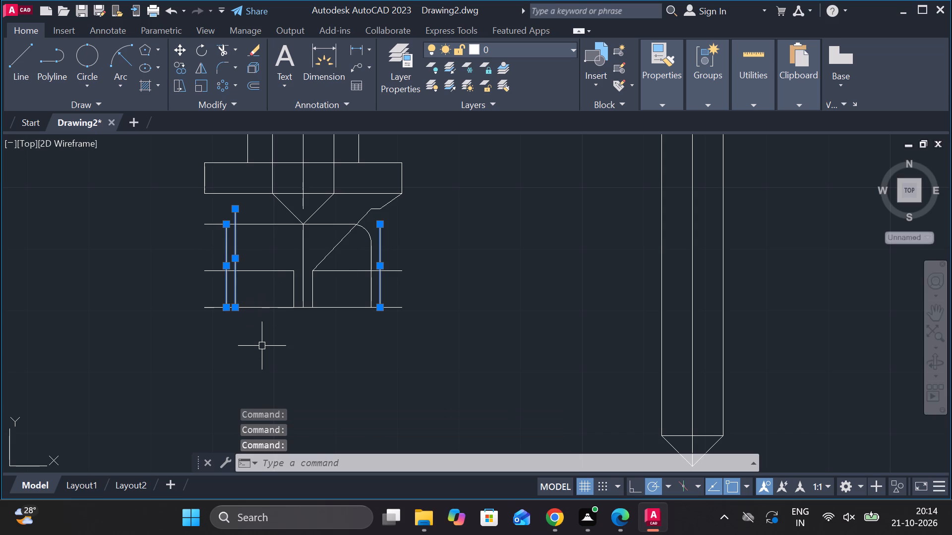
key("Delete")
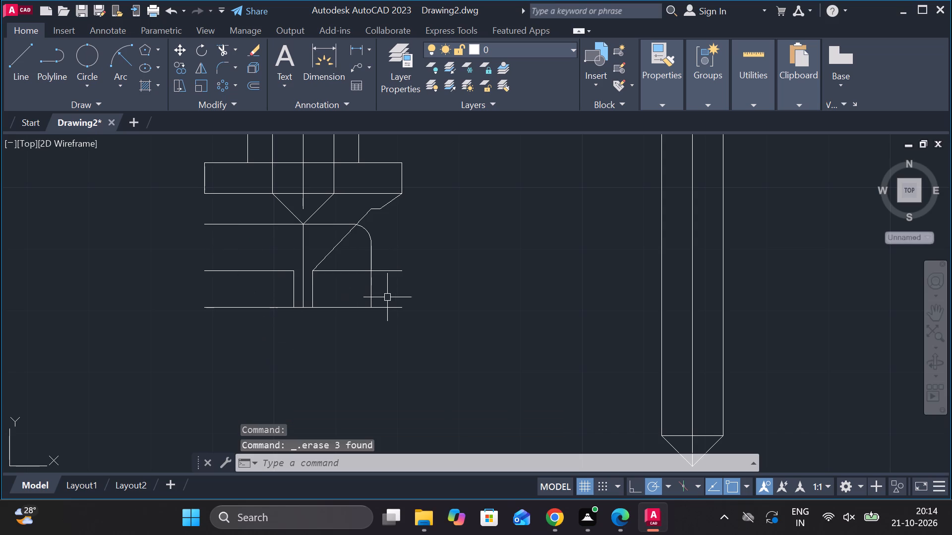
Mirror the lower section's right vertical line, corner arc, two sloped lines and short horizontal line about the centre line, keeping the originals.
left_click(371, 293)
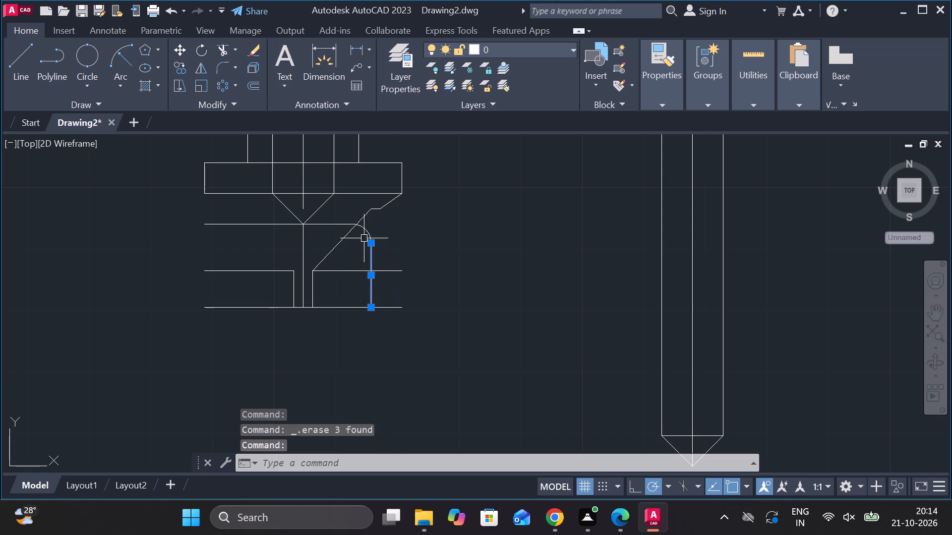
left_click(364, 230)
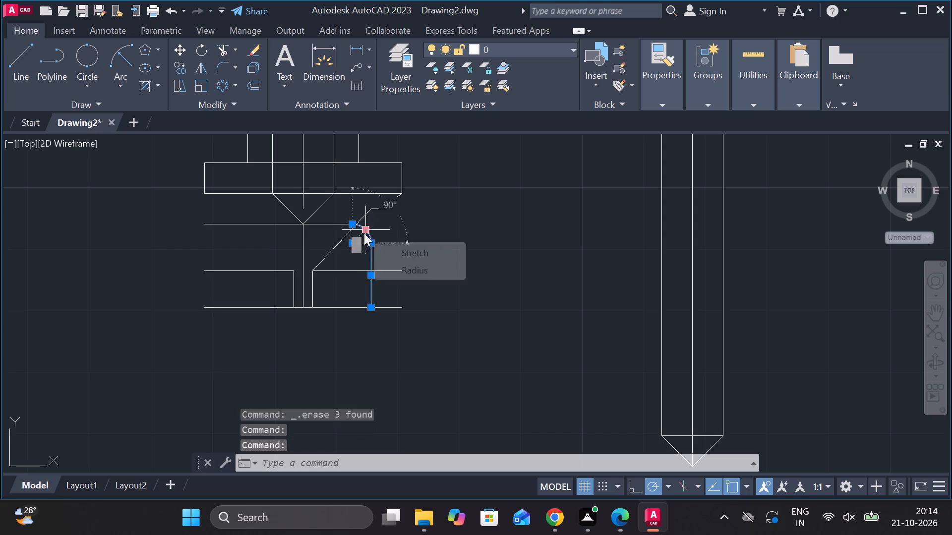
left_click(338, 247)
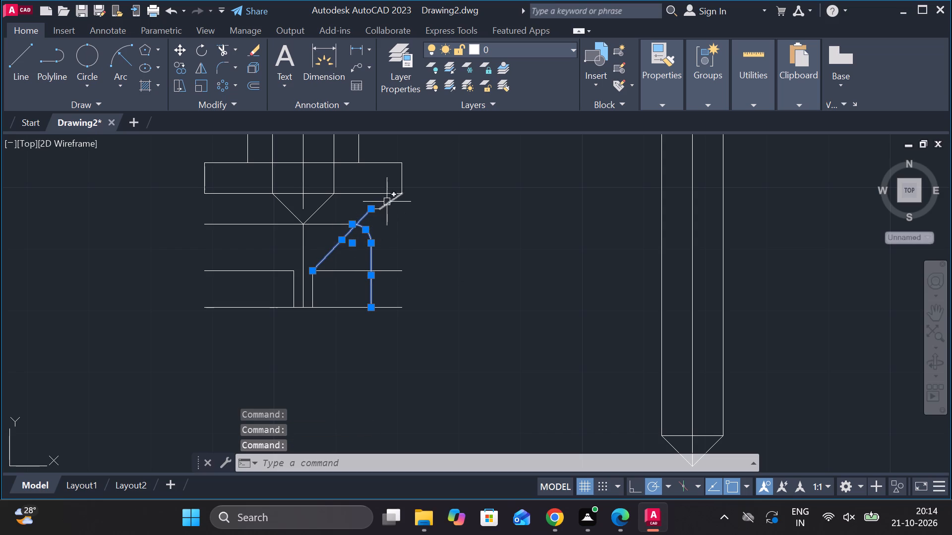
left_click(391, 200)
scroll(385, 202, "up", 2)
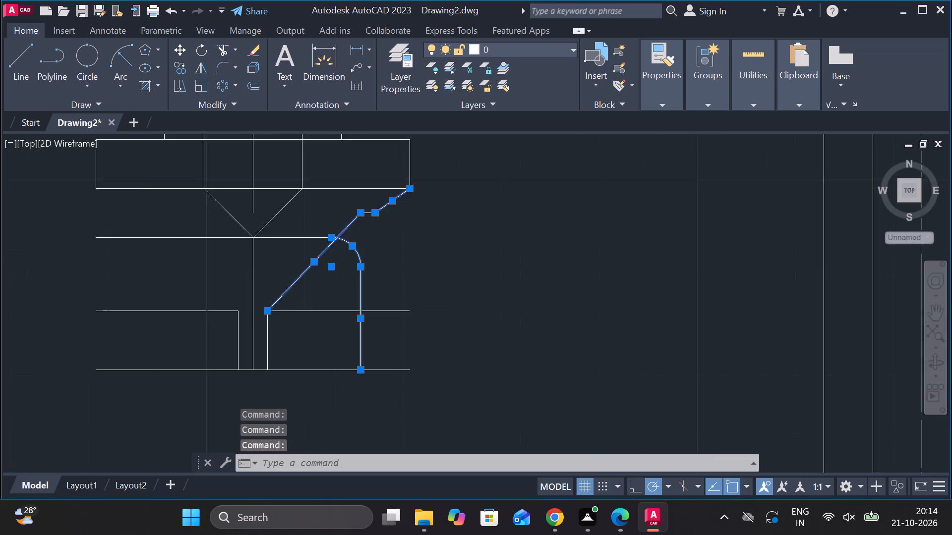
scroll(385, 202, "up", 1)
left_click(344, 228)
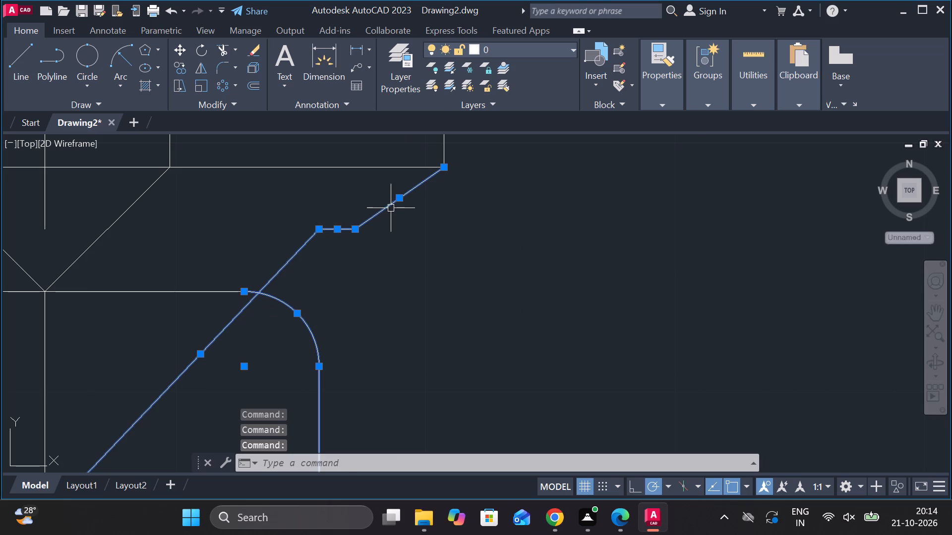
scroll(392, 206, "down", 2)
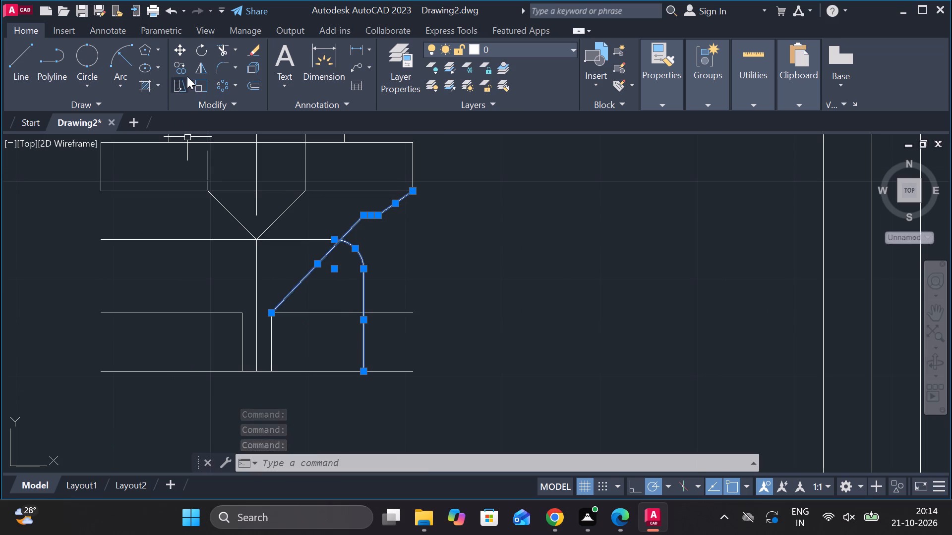
left_click(201, 70)
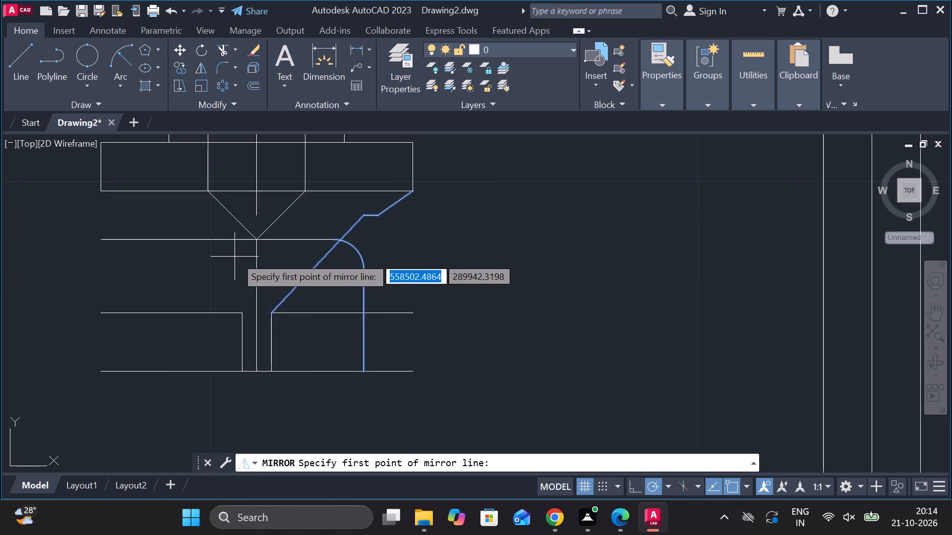
left_click(256, 242)
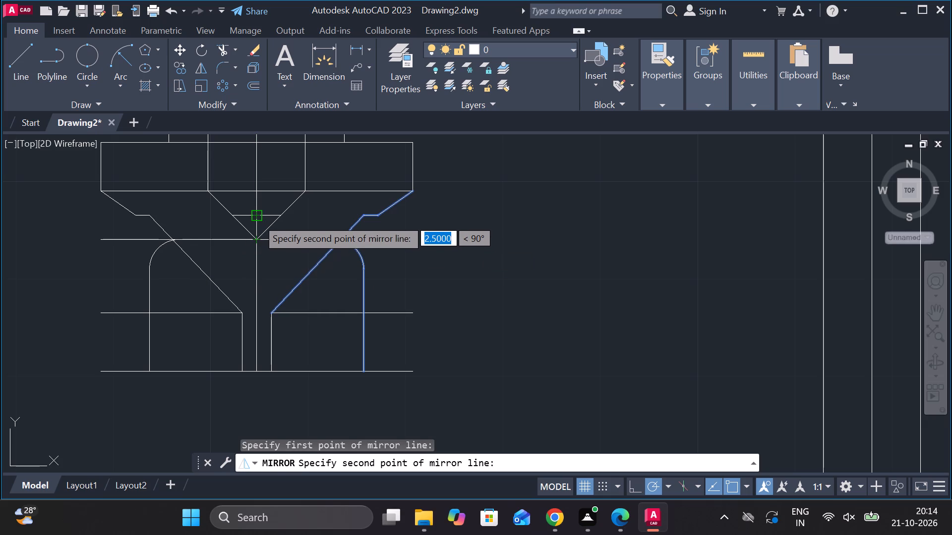
left_click(256, 192)
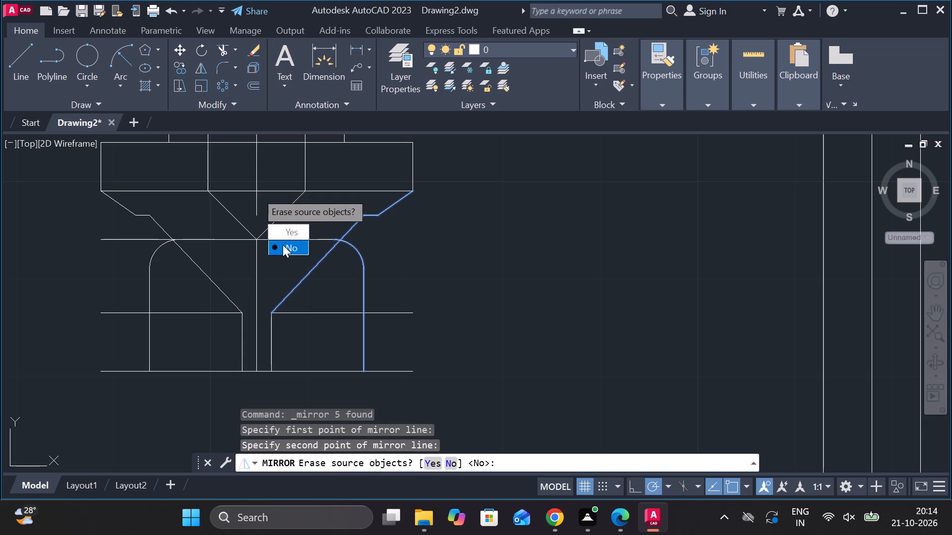
left_click_drag(283, 245, 256, 192)
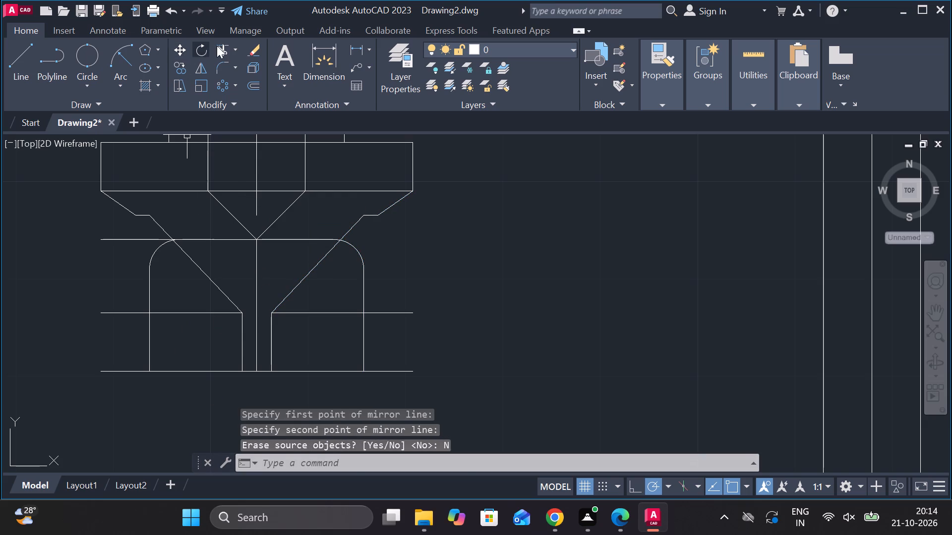
Trim away the middle horizontal lines on both sides and the top and bottom horizontal overhangs outside the lower section's rounded outline.
left_click(218, 46)
left_click(126, 239)
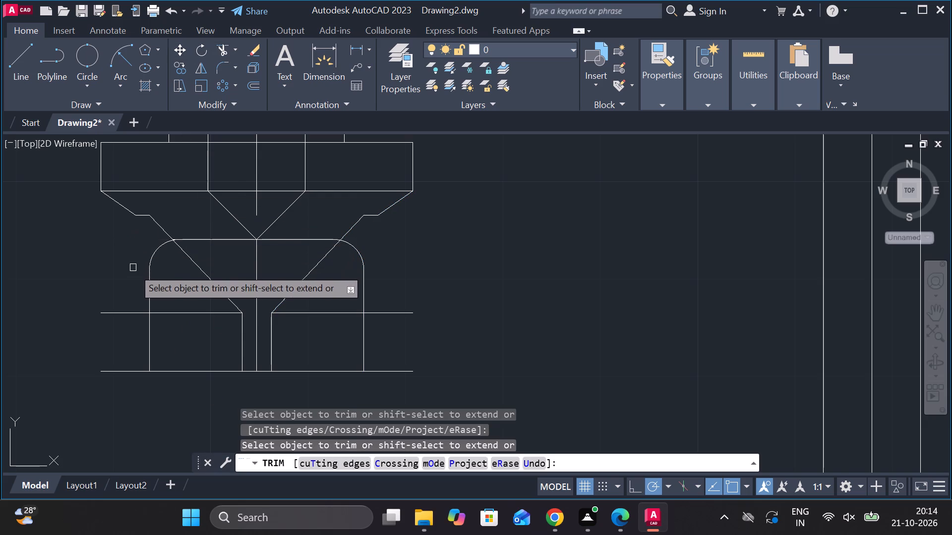
left_click(131, 316)
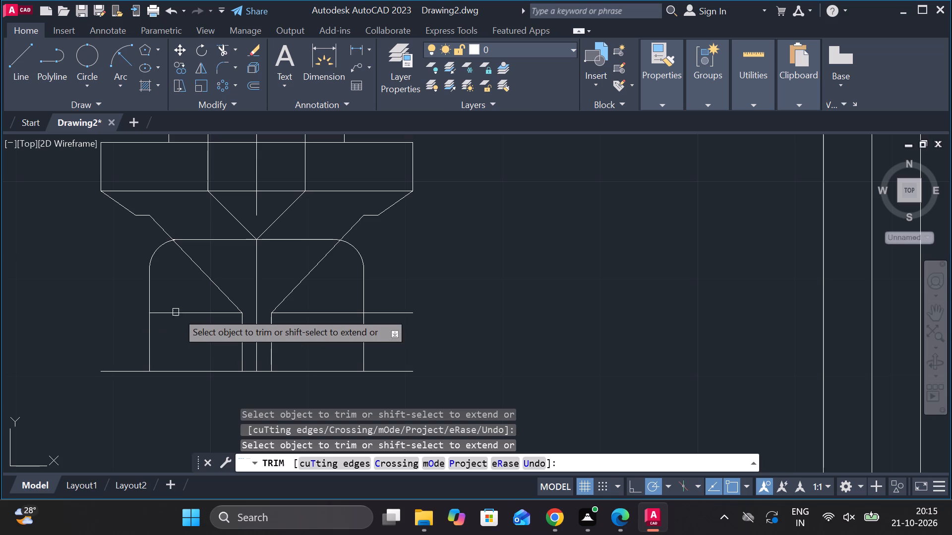
left_click(193, 312)
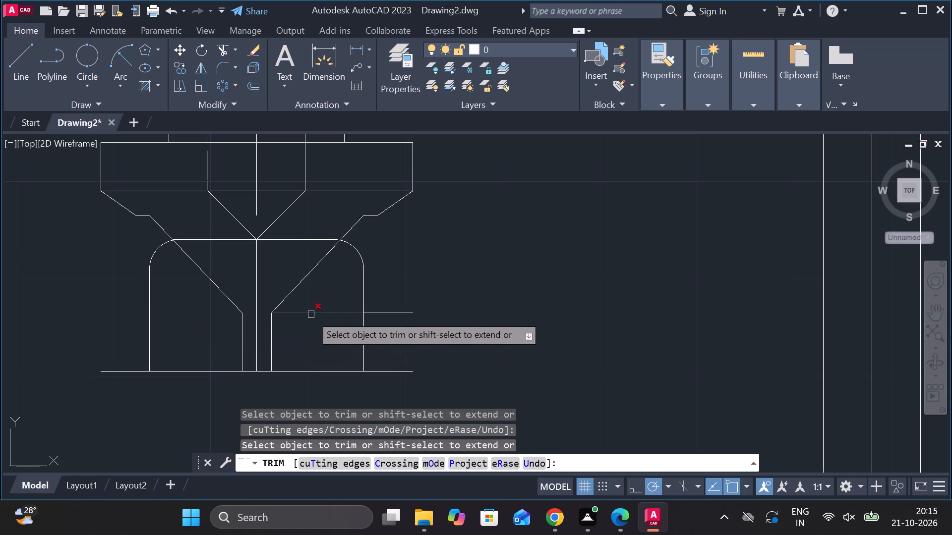
left_click(311, 315)
left_click(388, 314)
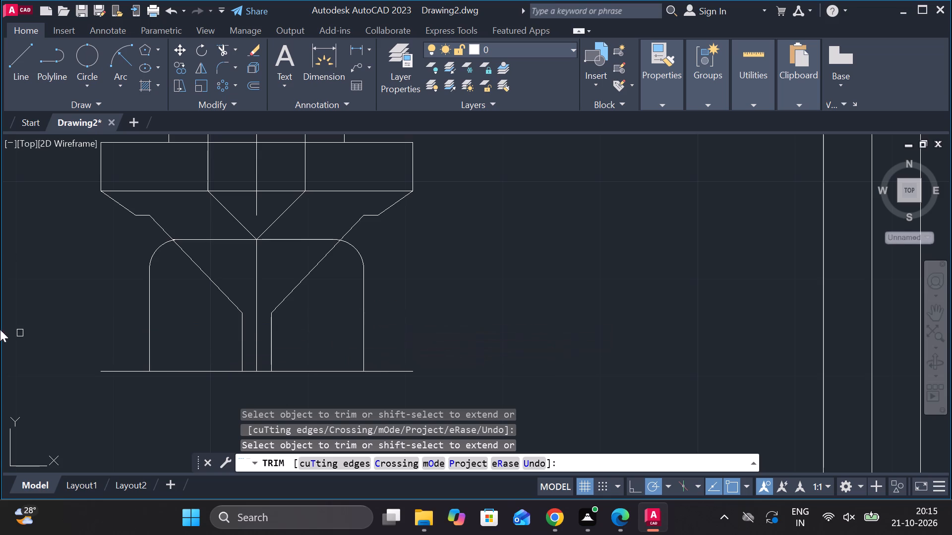
left_click(110, 370)
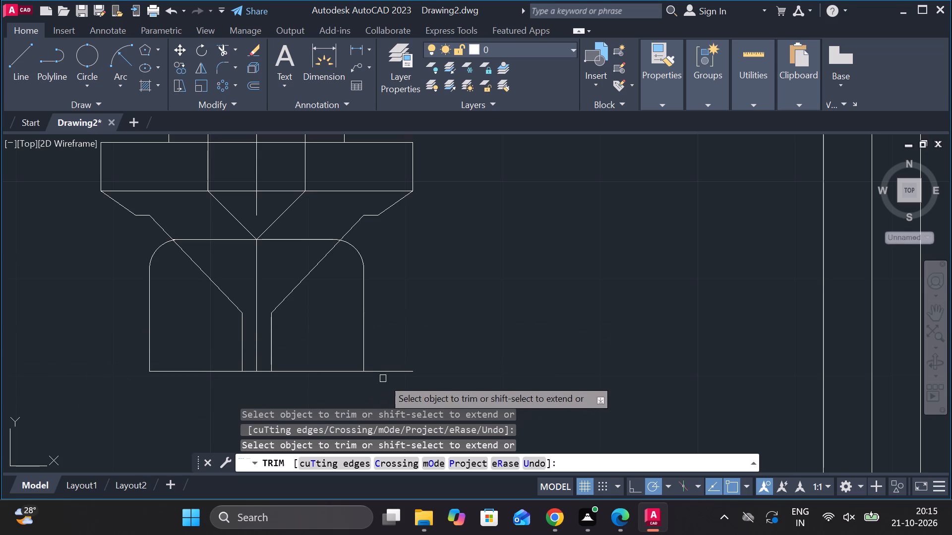
left_click(398, 371)
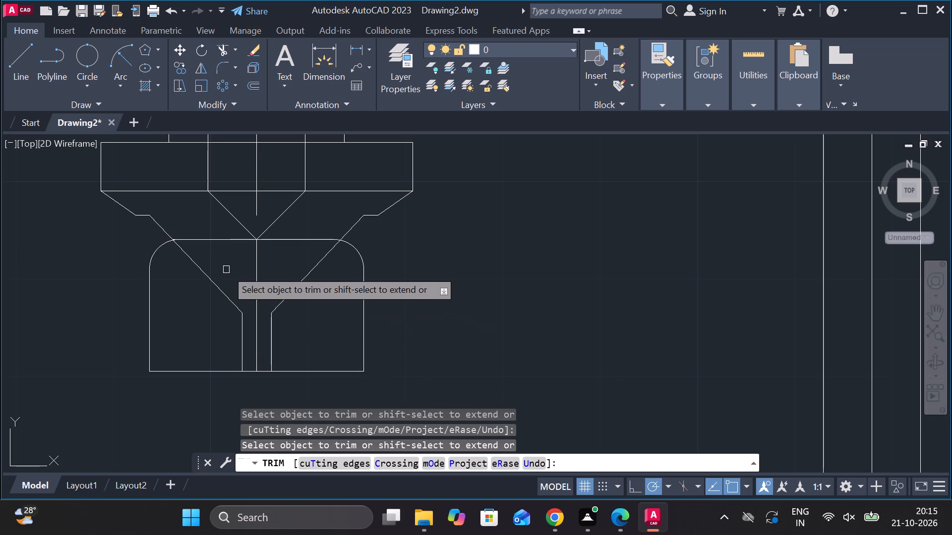
Trim the lower section's top horizontal line between the rounded corners and the arc ends lying inside the sloped lines.
left_click(212, 238)
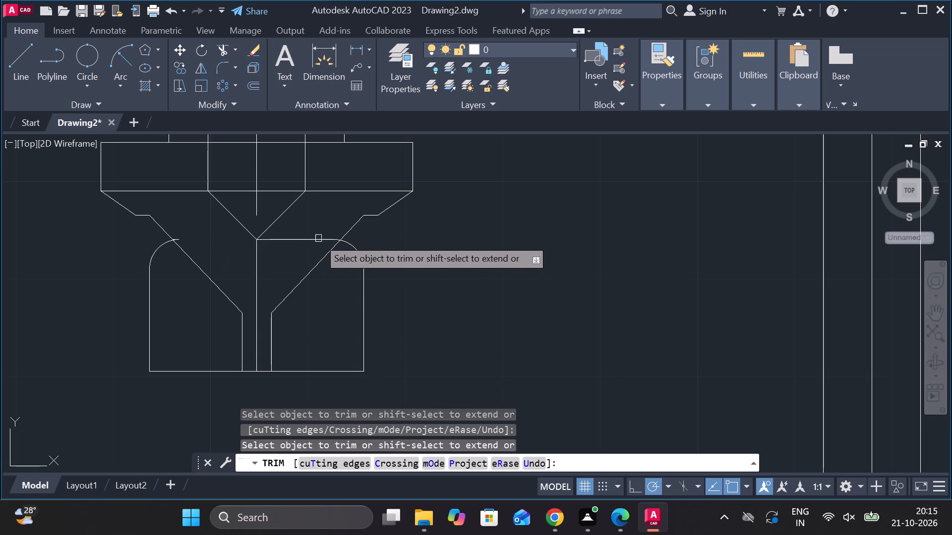
left_click(317, 242)
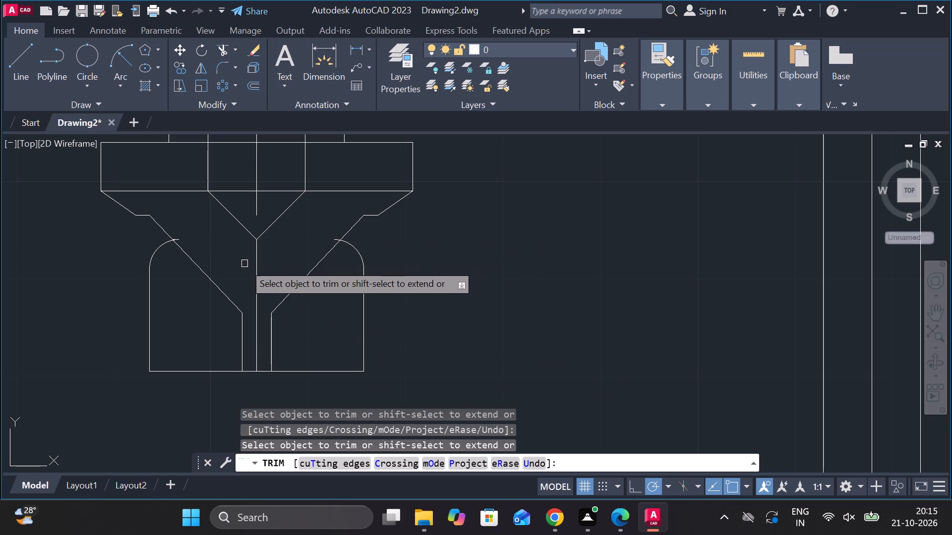
scroll(211, 252, "up", 3)
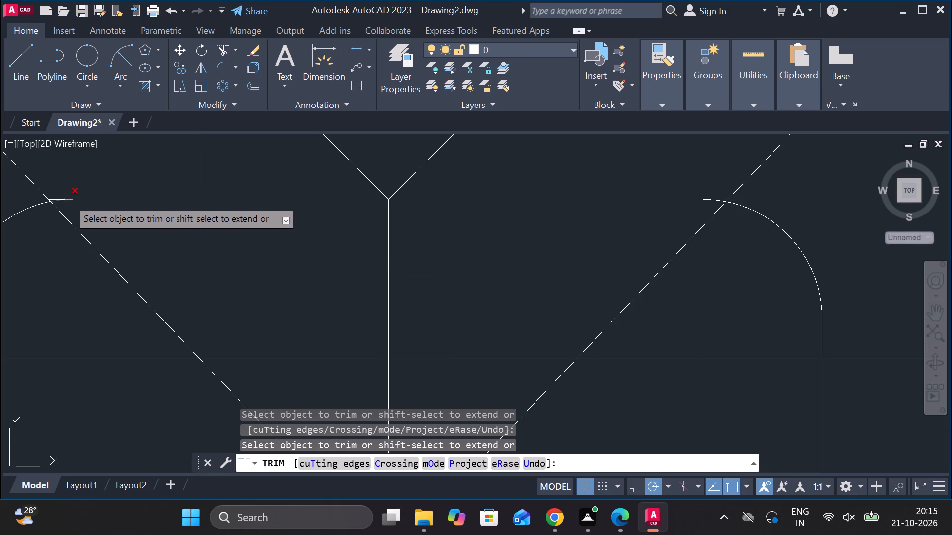
left_click(68, 199)
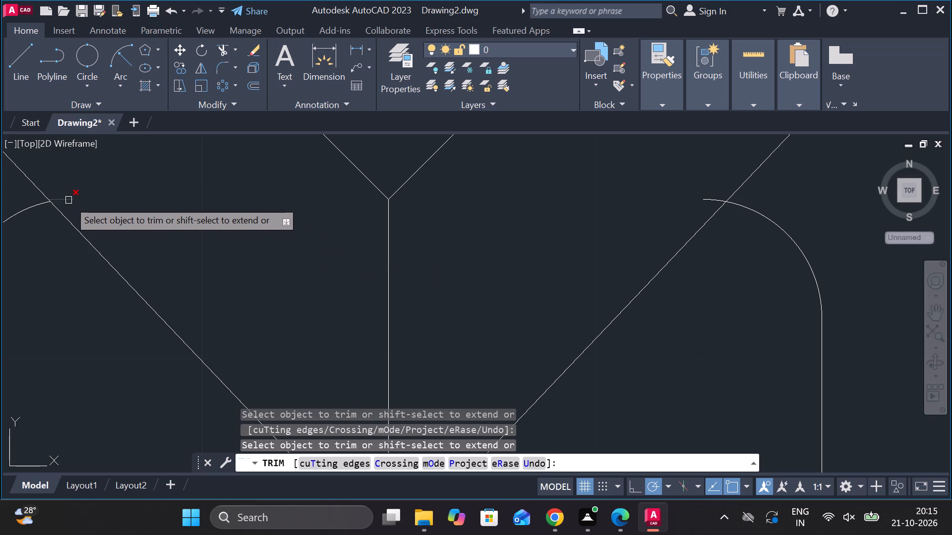
left_click(68, 200)
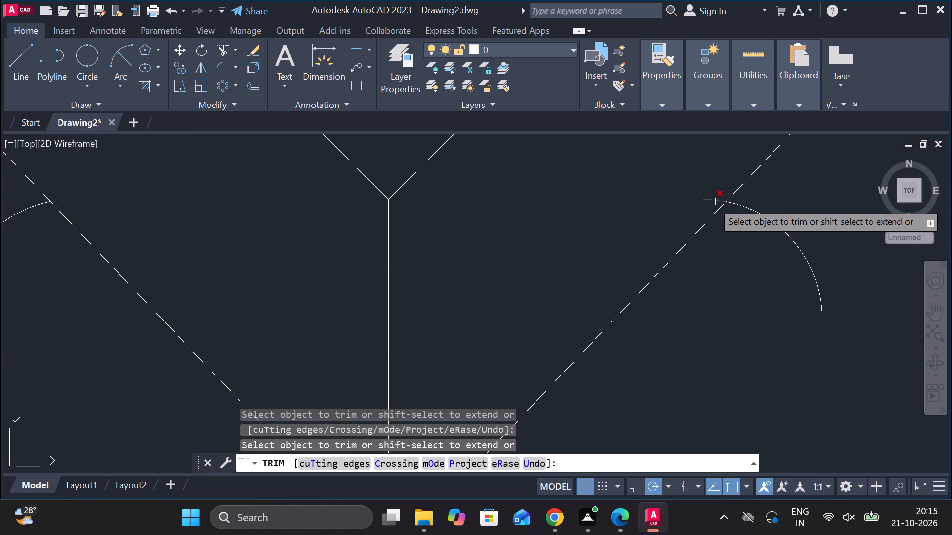
scroll(713, 202, "up", 2)
left_click(713, 202)
Fillet both upper corners of the block above the flange with a radius of 2.
scroll(617, 214, "down", 3)
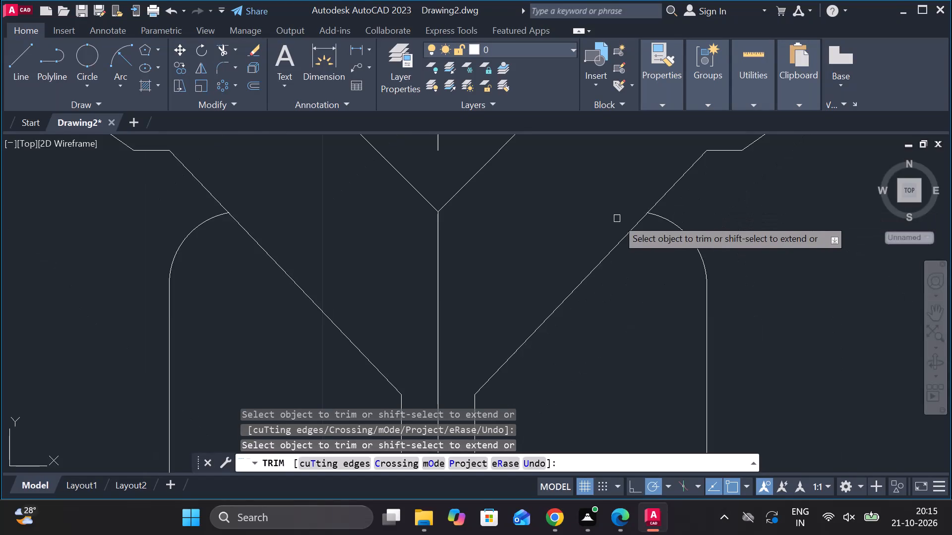
scroll(617, 218, "down", 1)
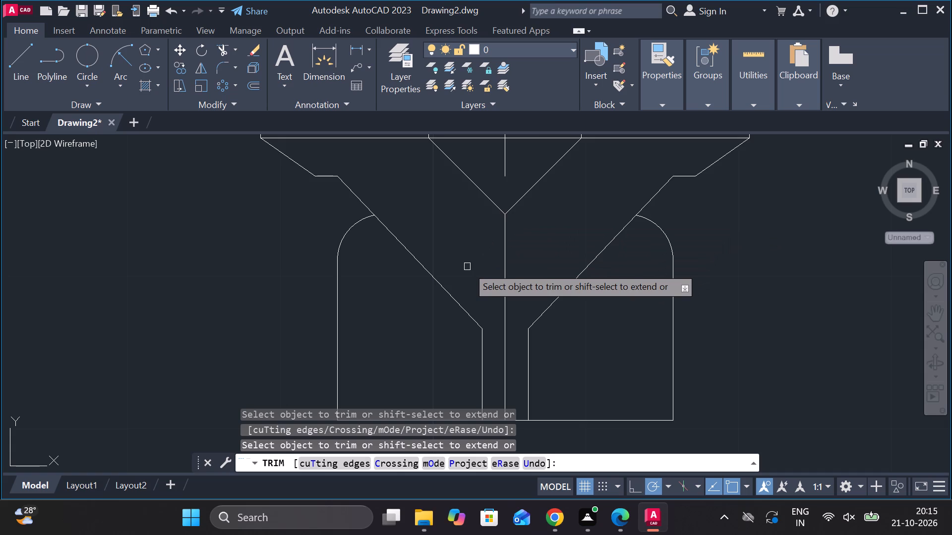
scroll(467, 267, "down", 3)
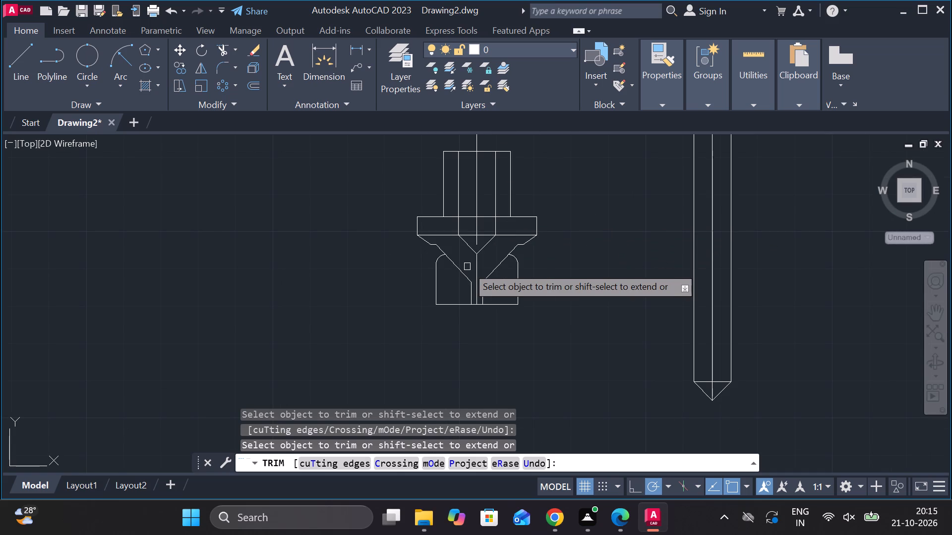
left_click(222, 64)
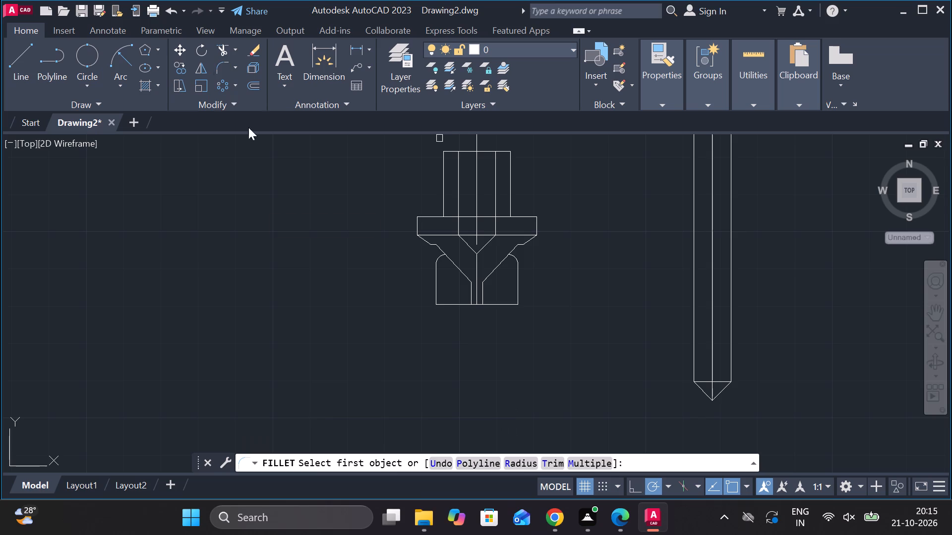
left_click(509, 461)
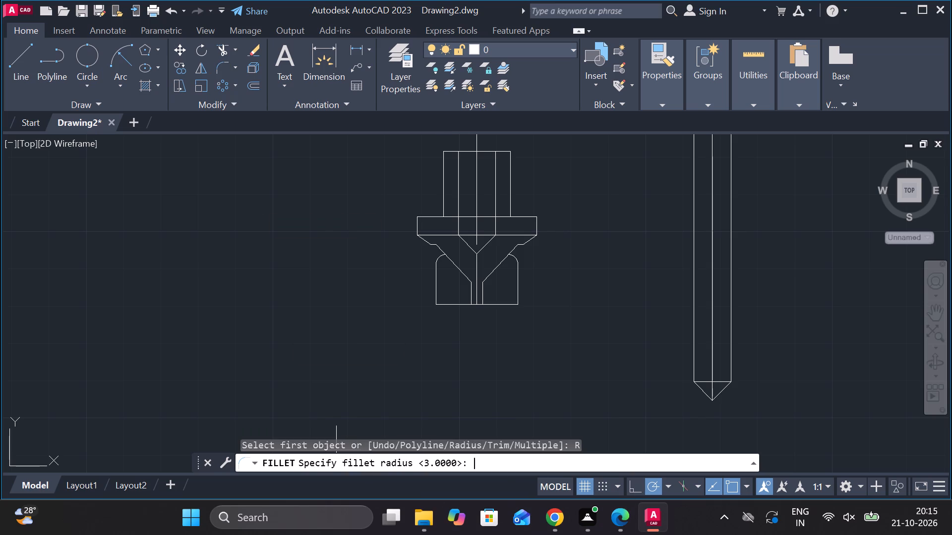
key("2")
key("Return")
left_click(511, 160)
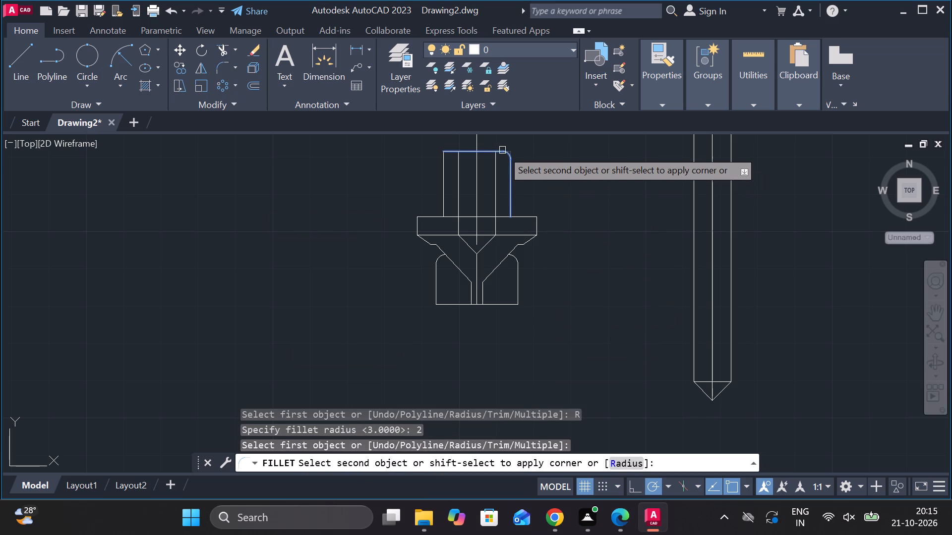
left_click(502, 150)
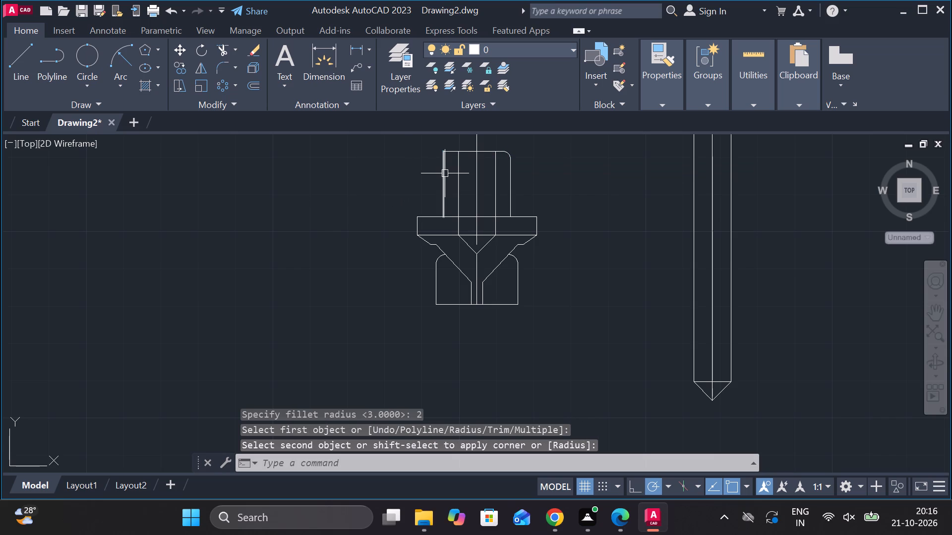
left_click(218, 66)
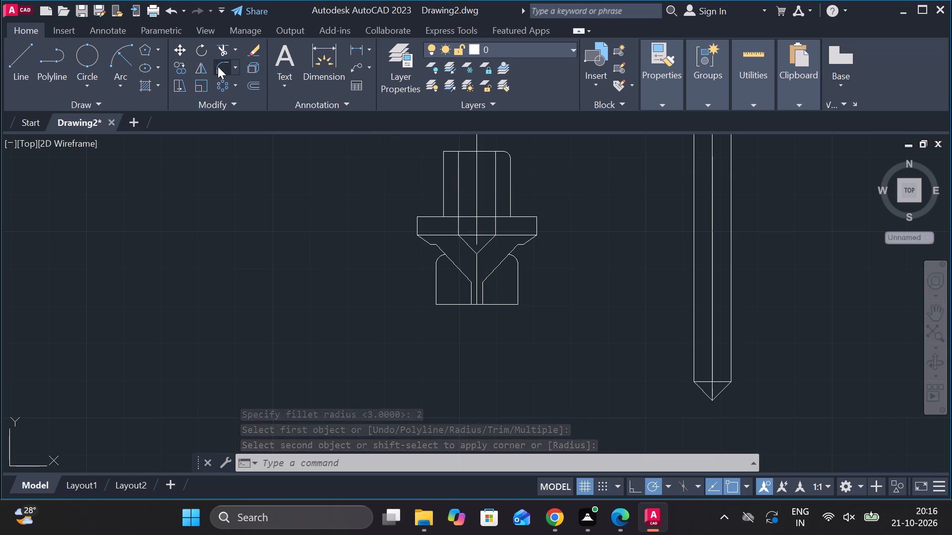
left_click(449, 173)
left_click(444, 173)
left_click(450, 152)
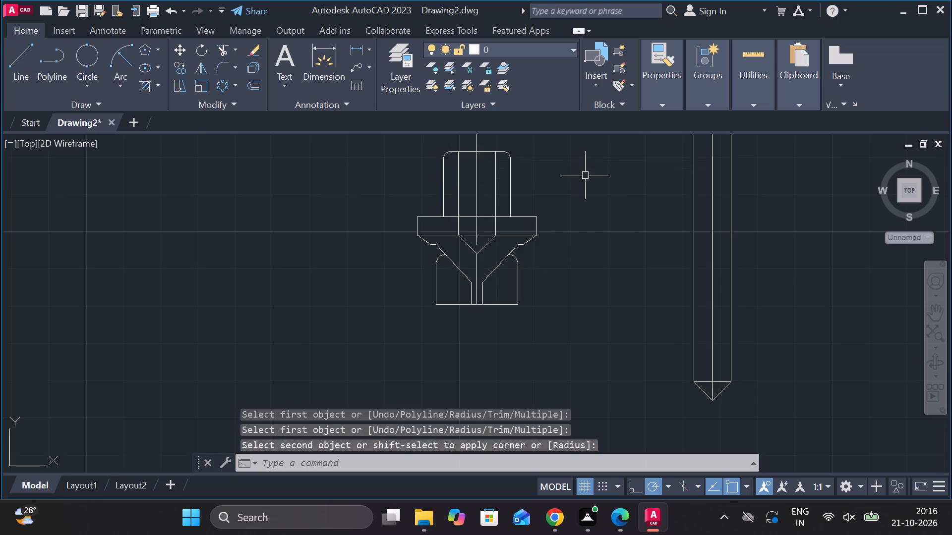
key("Escape")
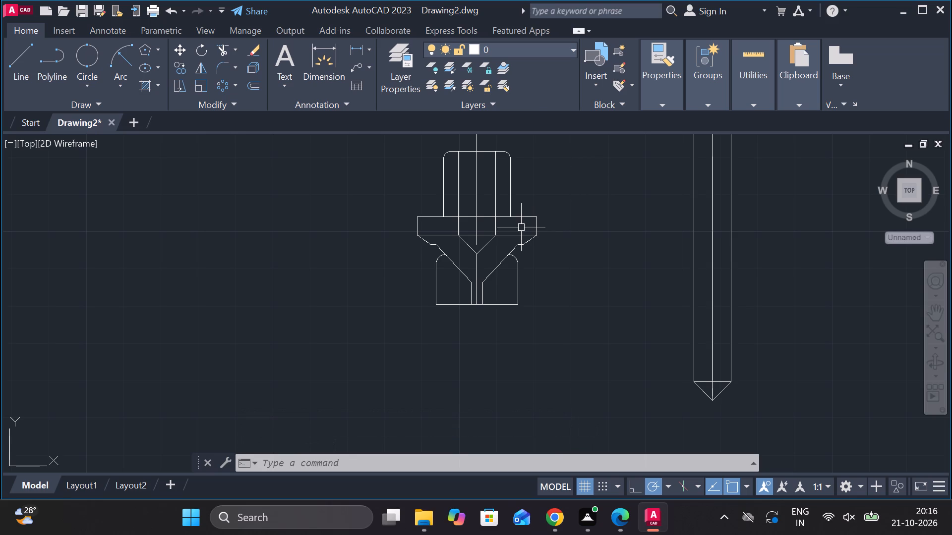
Trim the part of the flanged part's vertical centre line that projects above the upper block's top edge.
scroll(521, 229, "down", 1)
scroll(518, 147, "up", 1)
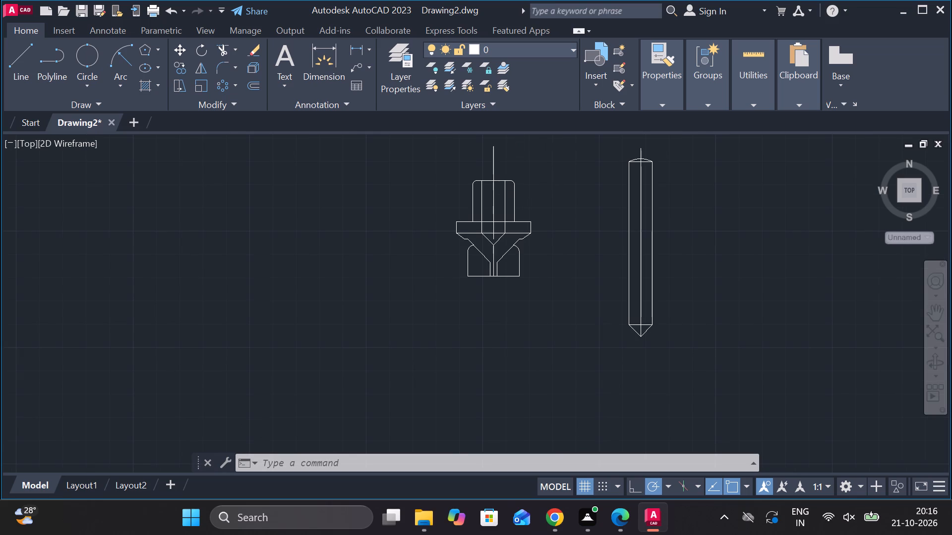
scroll(518, 147, "up", 1)
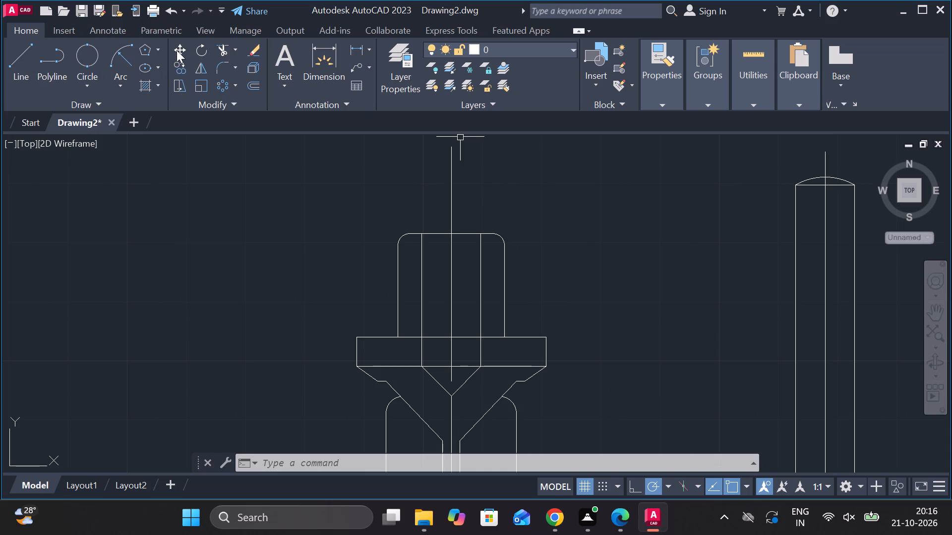
left_click(225, 48)
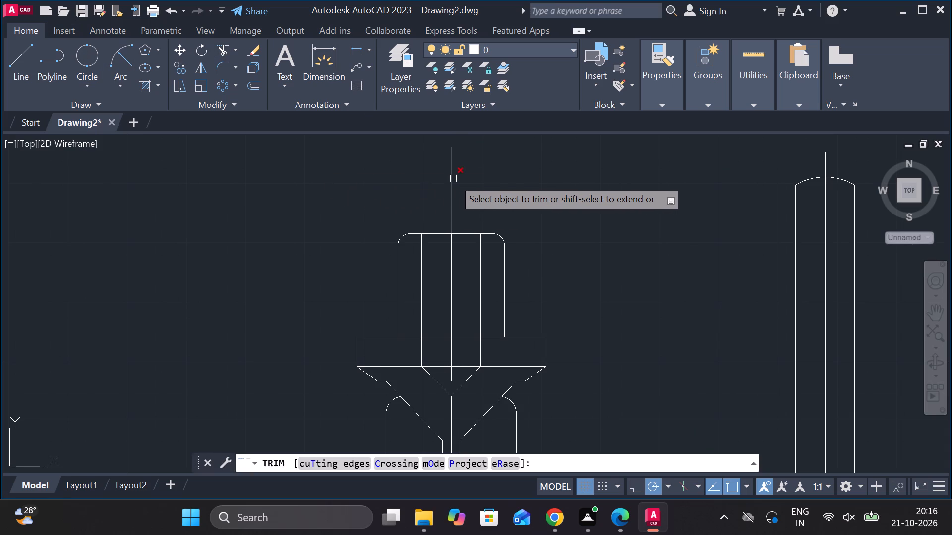
left_click(448, 179)
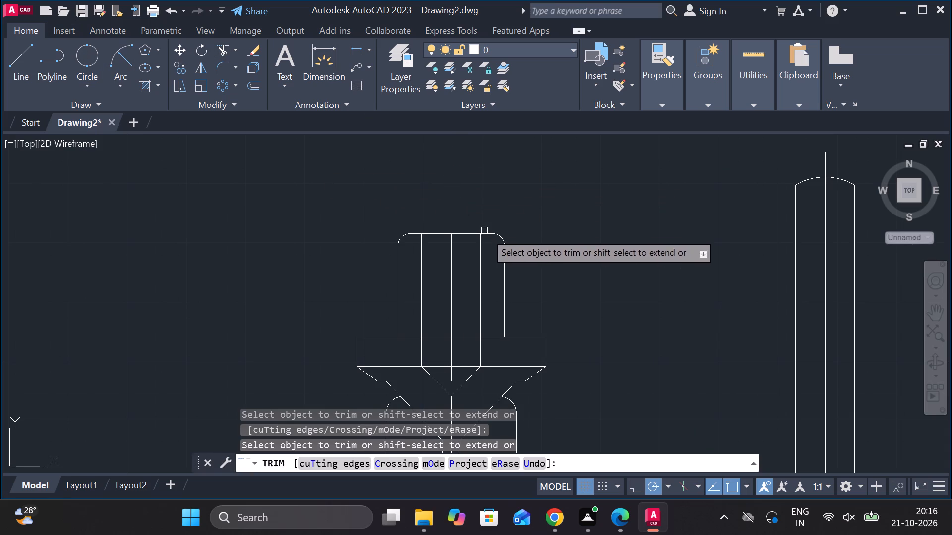
key("Escape")
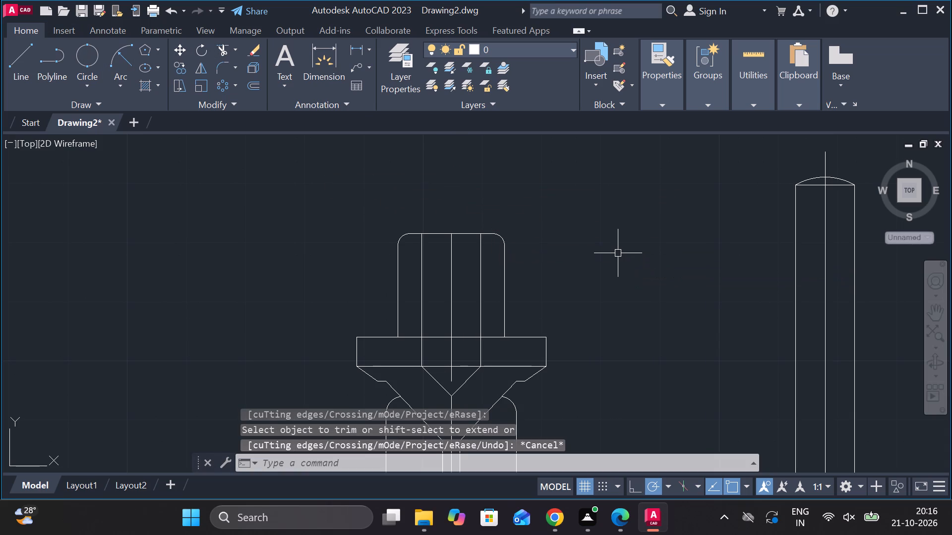
Extend the lower end of the flanged part's centre line down to the tip of the V below the flange.
type("EX")
key("Return")
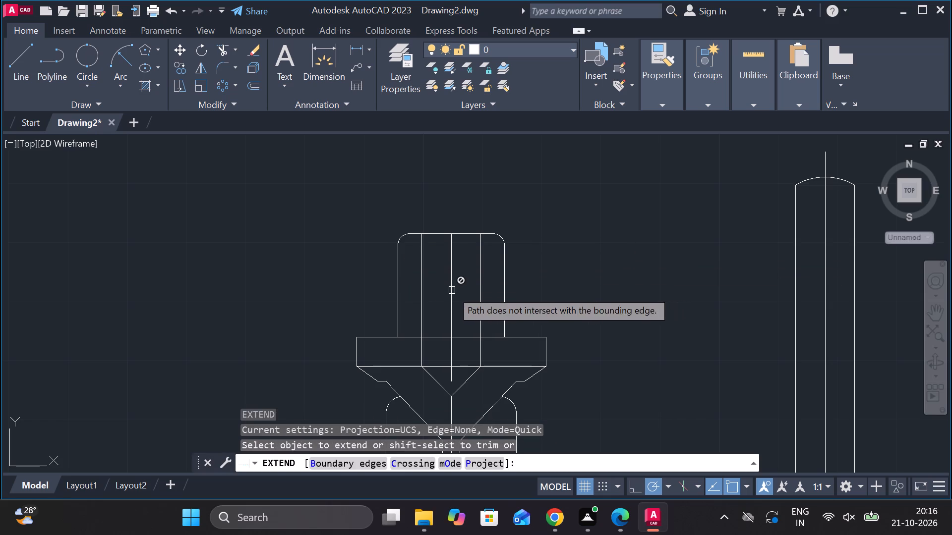
left_click(450, 357)
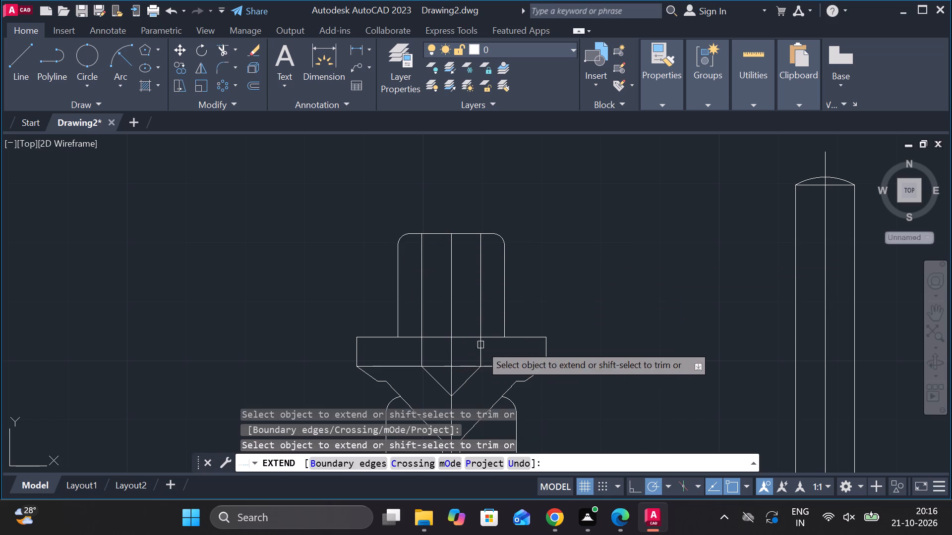
scroll(552, 235, "down", 2)
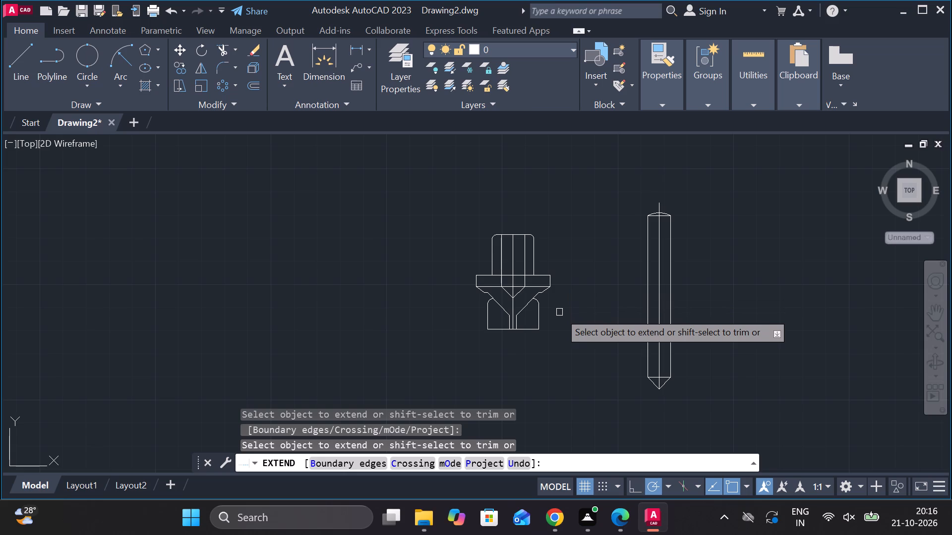
scroll(559, 312, "down", 2)
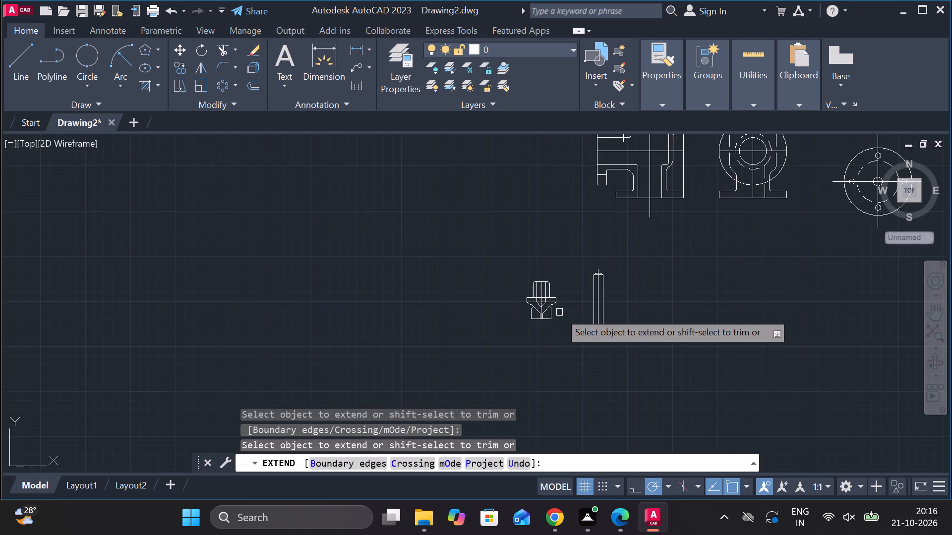
scroll(559, 312, "down", 1)
scroll(638, 299, "up", 2)
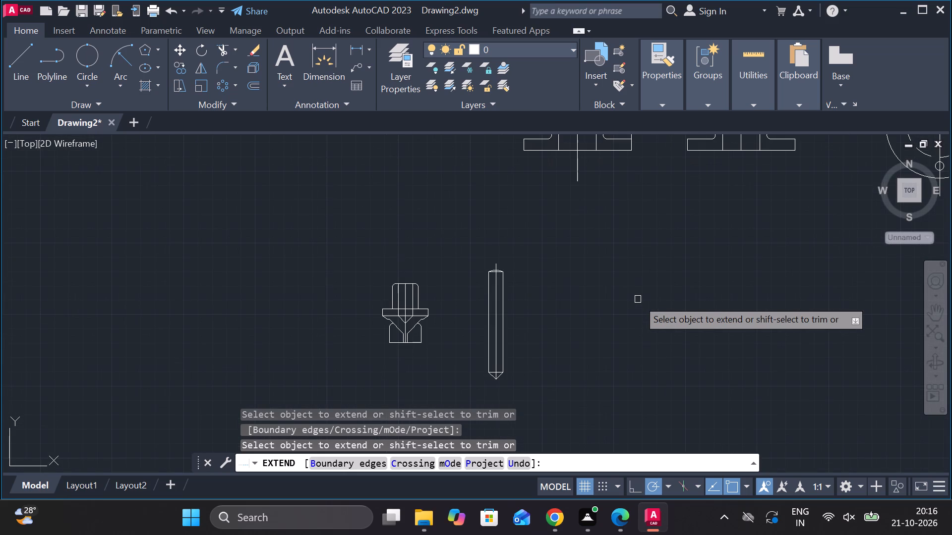
key("Escape")
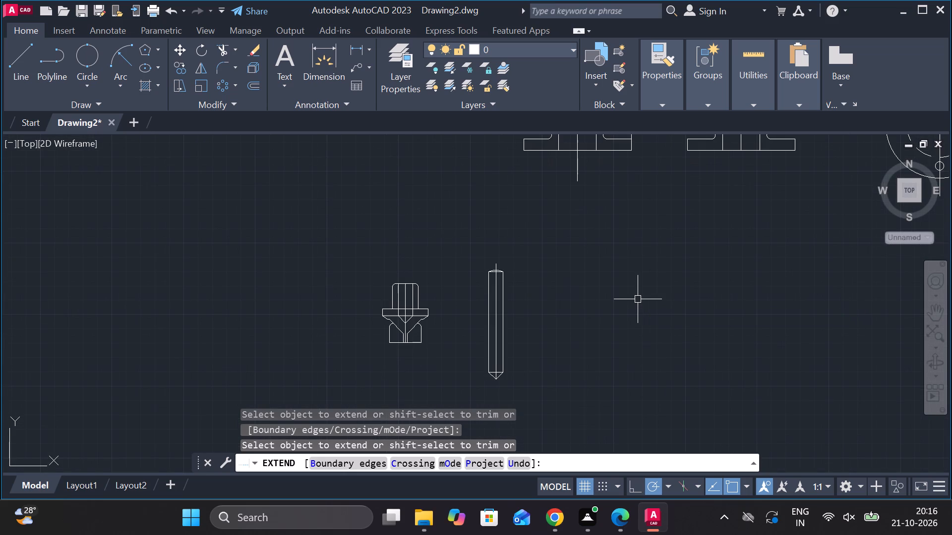
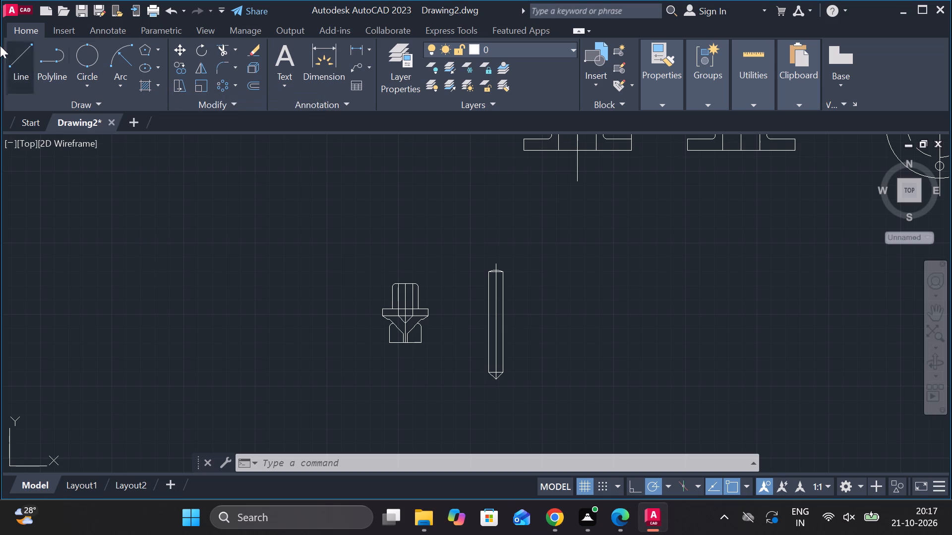
Draw a vertical centre line for a new part in the empty space beside the long pointed pin.
left_click(36, 60)
left_click(29, 59)
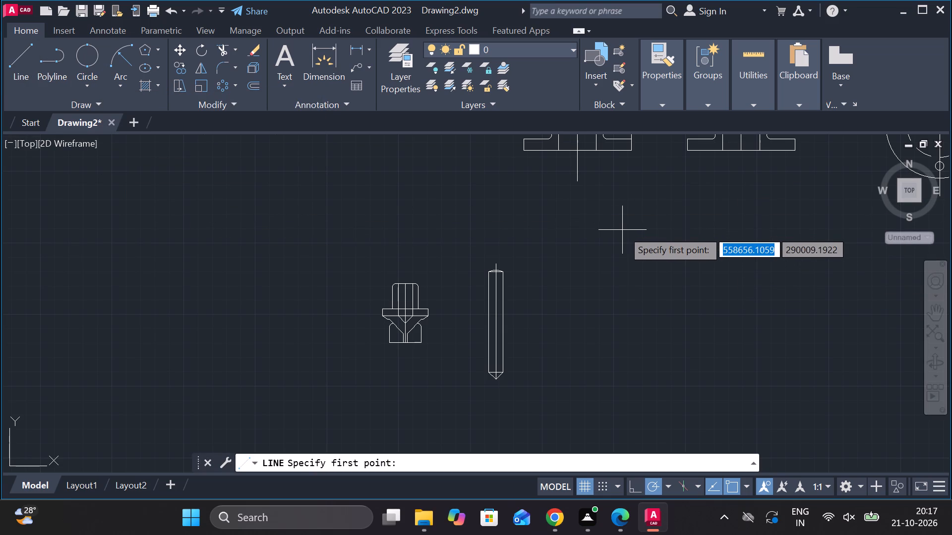
key("Escape")
left_click_drag(16, 56, 24, 59)
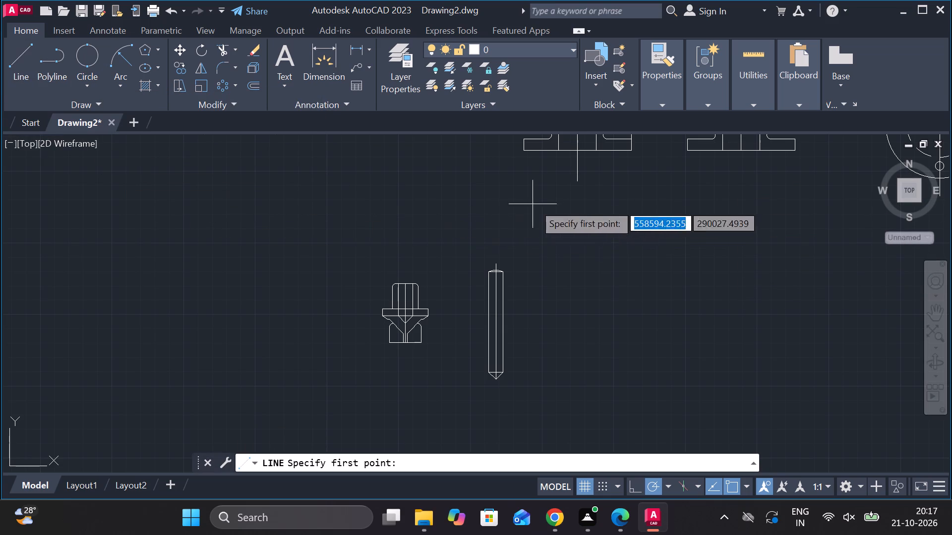
left_click(616, 241)
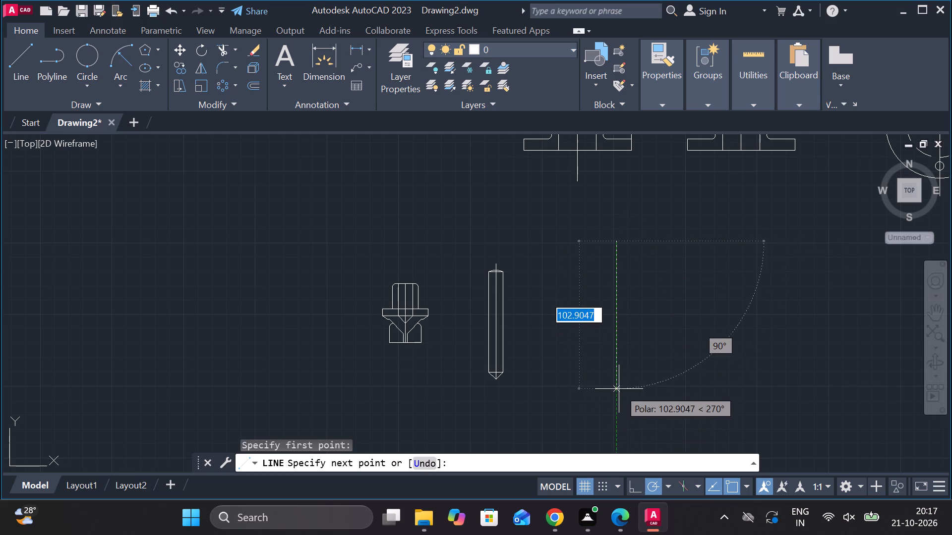
double_click(620, 420)
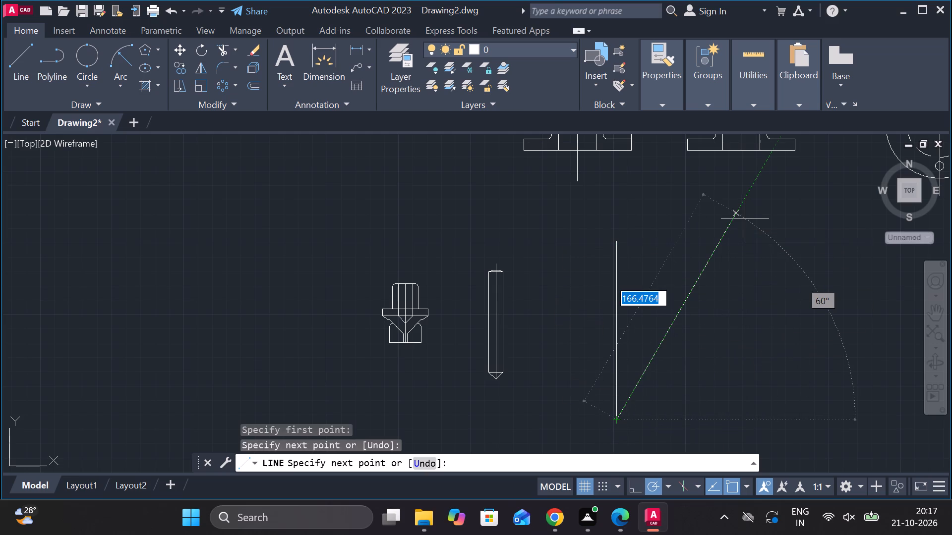
key("Escape")
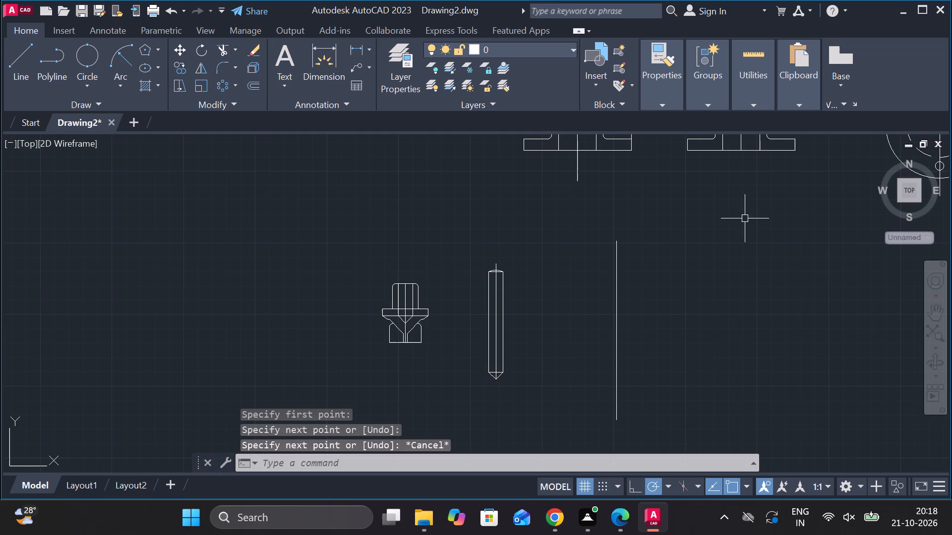
Draw a 6 mm diameter circle centred on the upper part of the new vertical centre line.
left_click(82, 77)
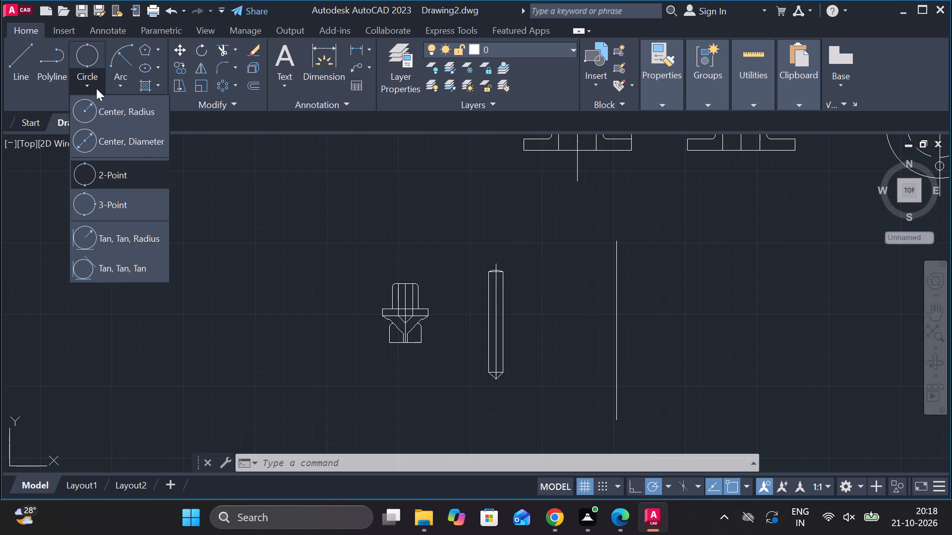
left_click(132, 146)
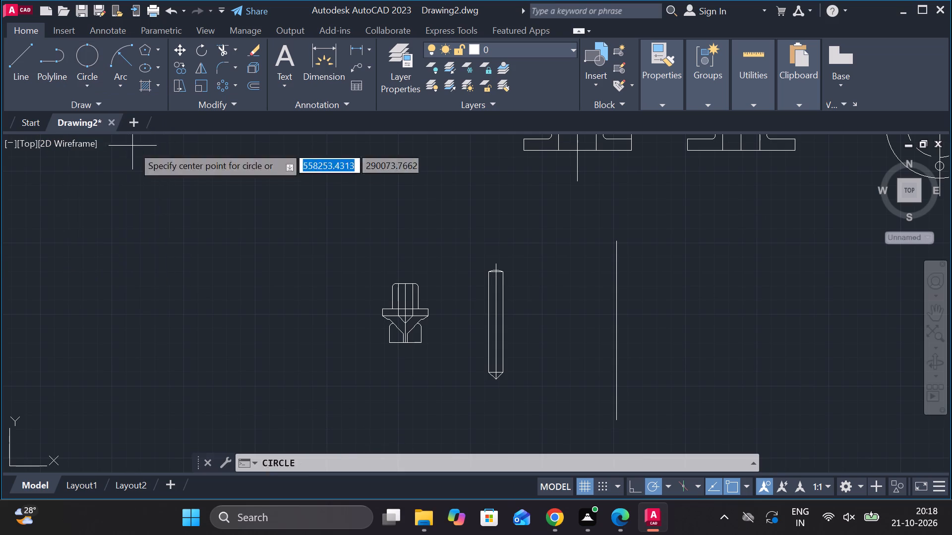
left_click(617, 276)
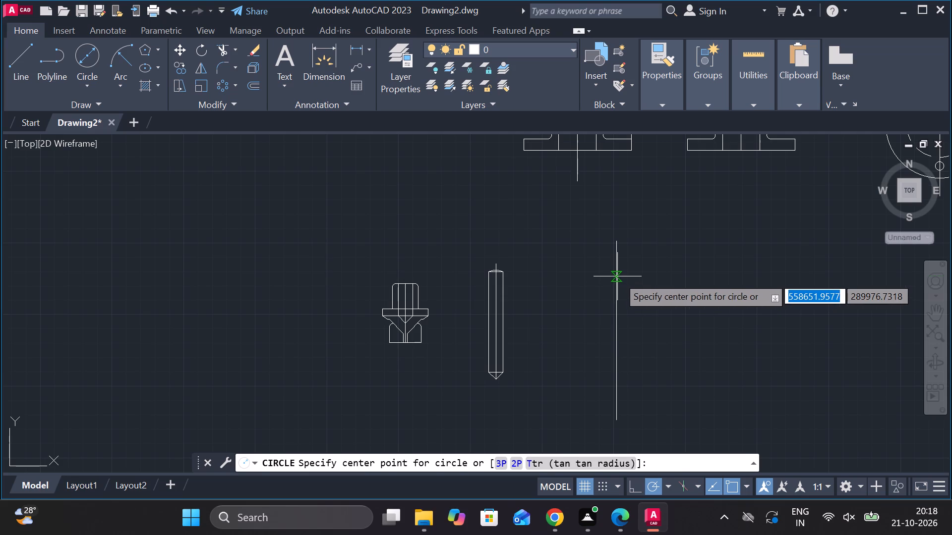
key("6")
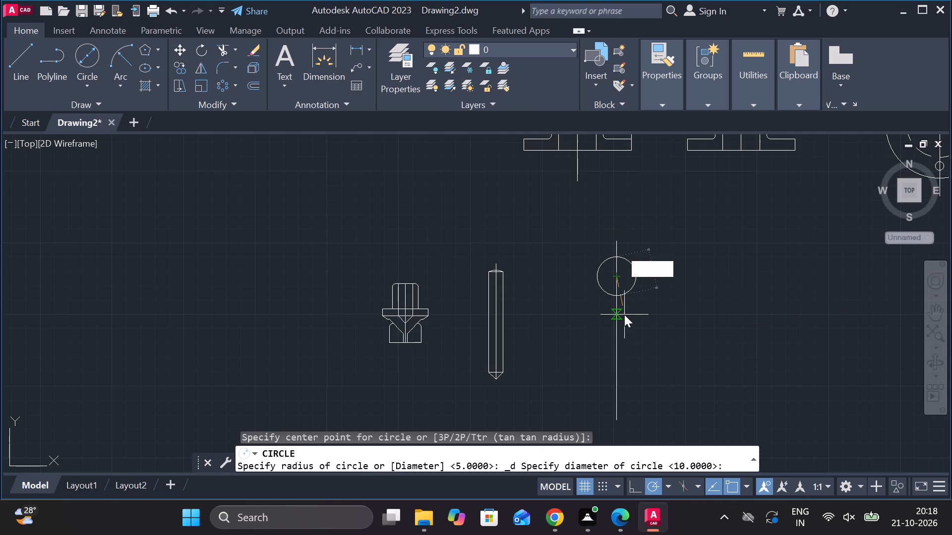
key("Return")
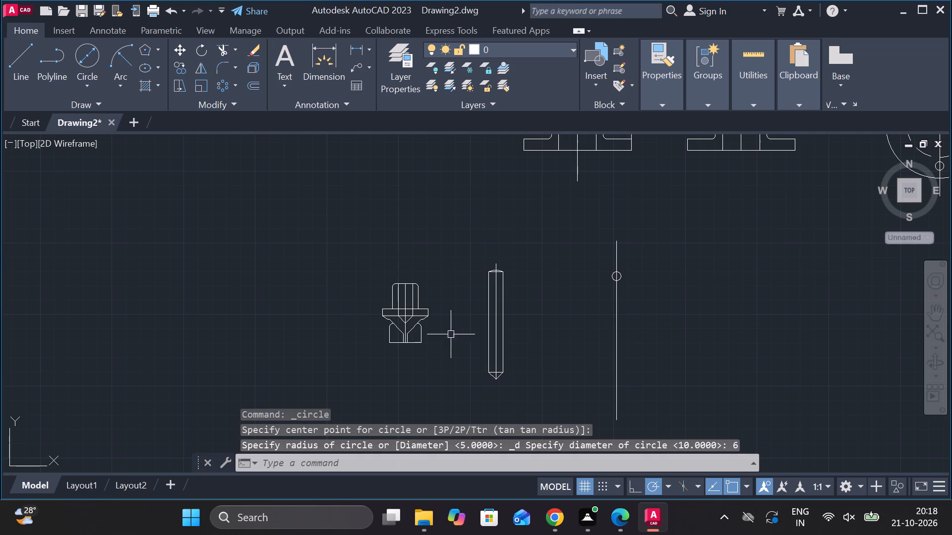
Draw a concentric circle of radius 7.5 around the small circle on the centre line.
left_click(93, 83)
left_click(123, 114)
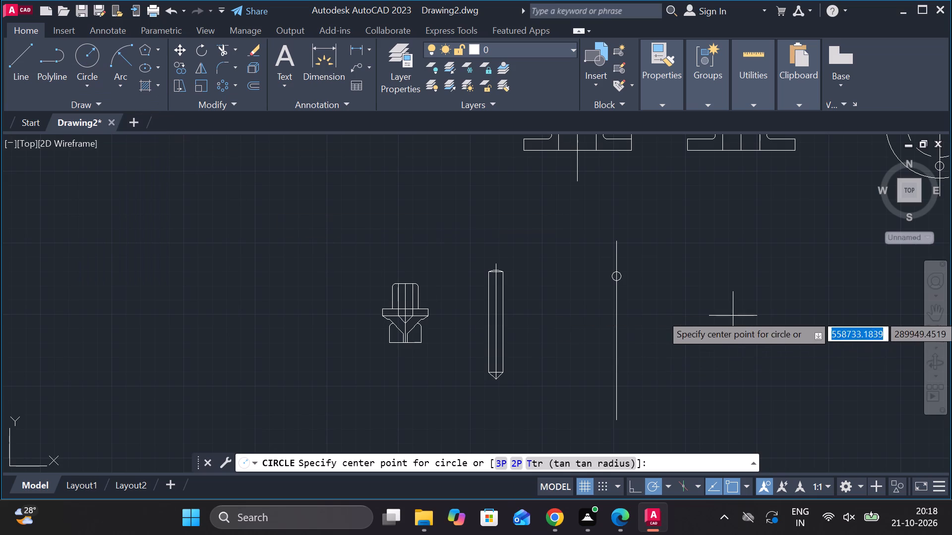
scroll(618, 293, "up", 2)
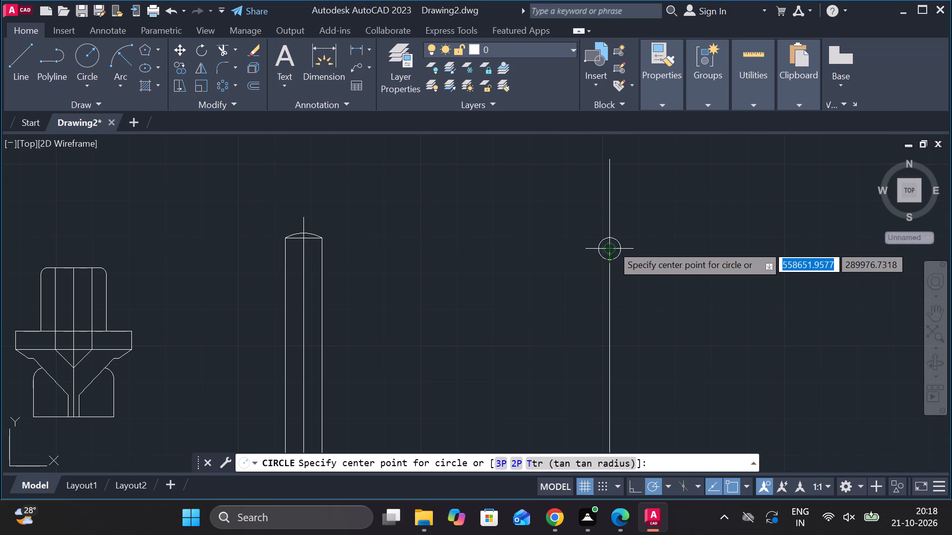
left_click(612, 245)
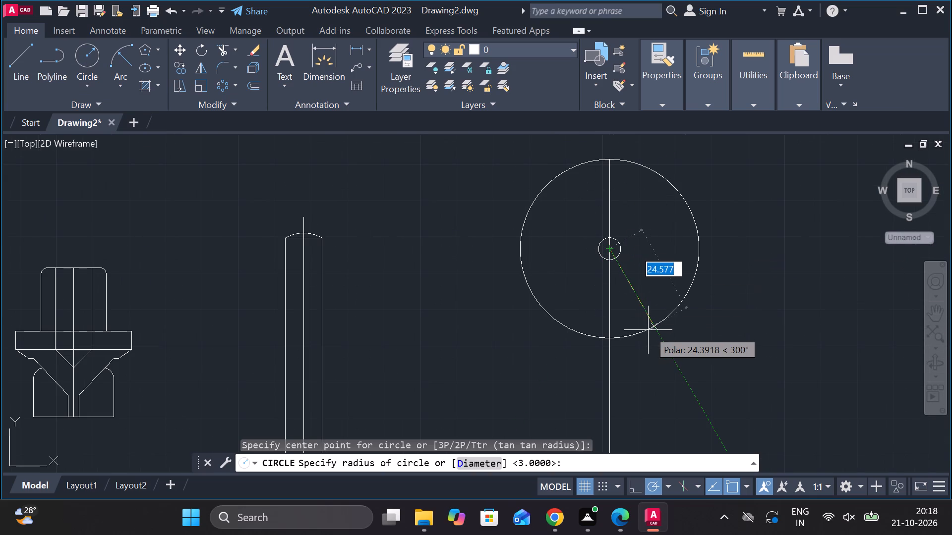
type("7.5")
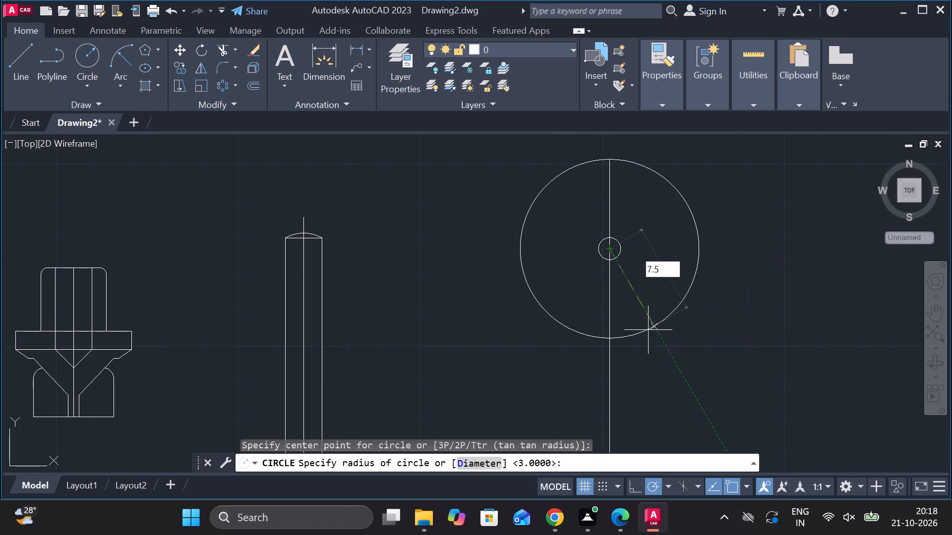
key("Return")
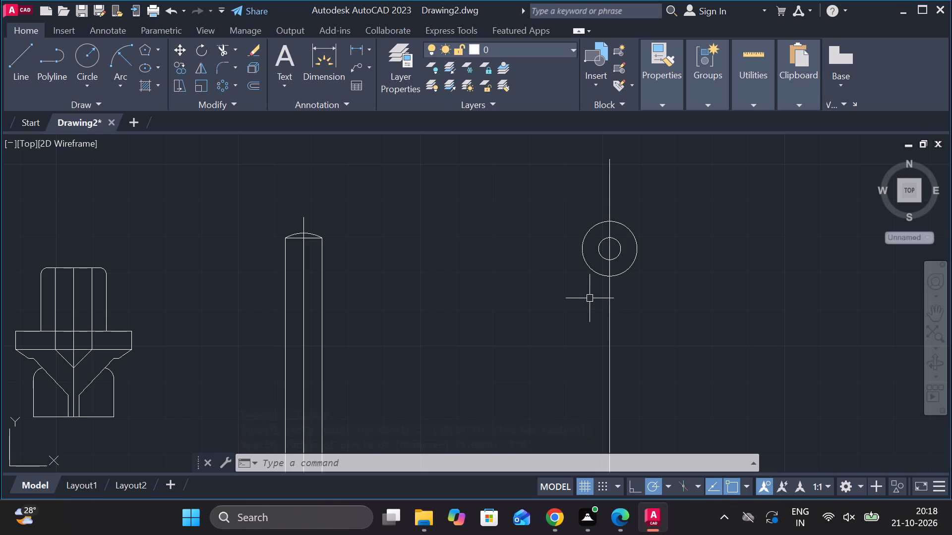
Draw a horizontal centre line through the centre of the two circles, extending beyond the outer circle on both sides.
left_click(14, 59)
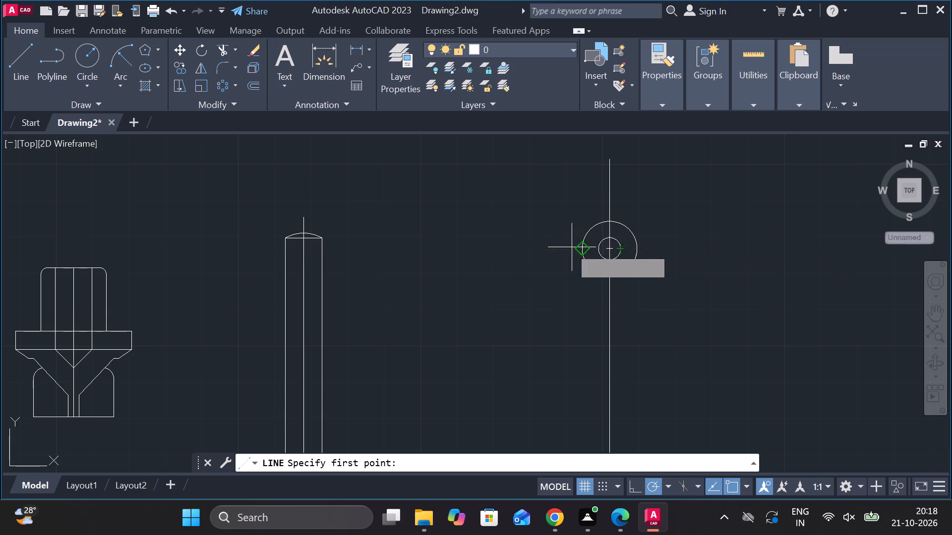
left_click(548, 247)
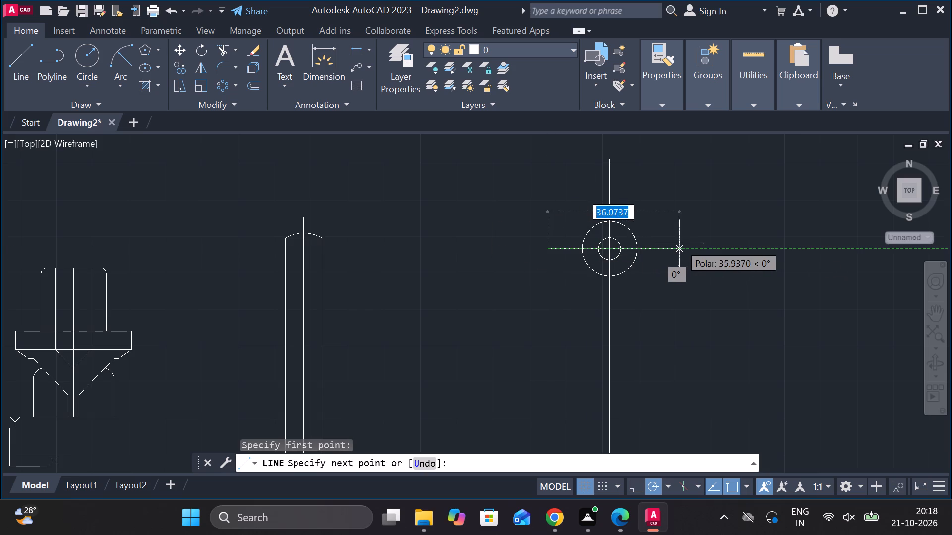
left_click(666, 246)
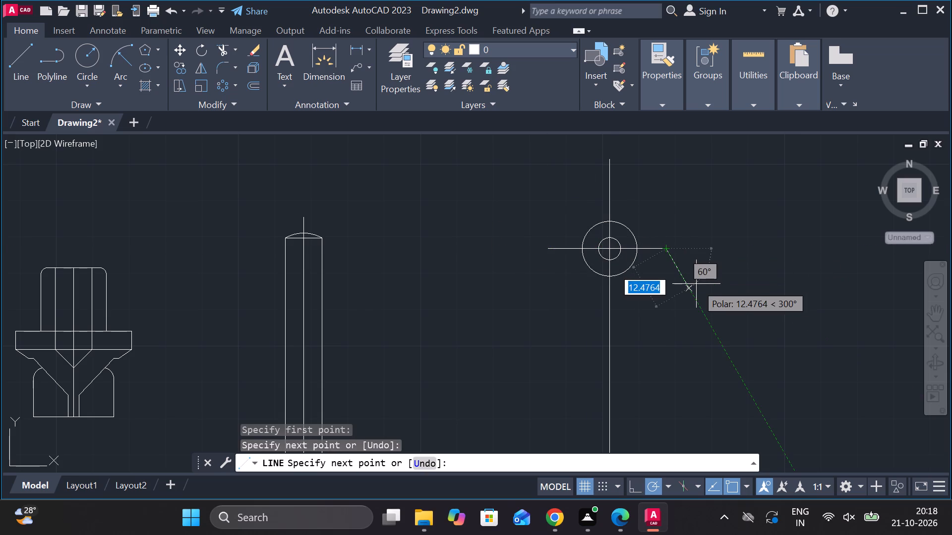
key("Escape")
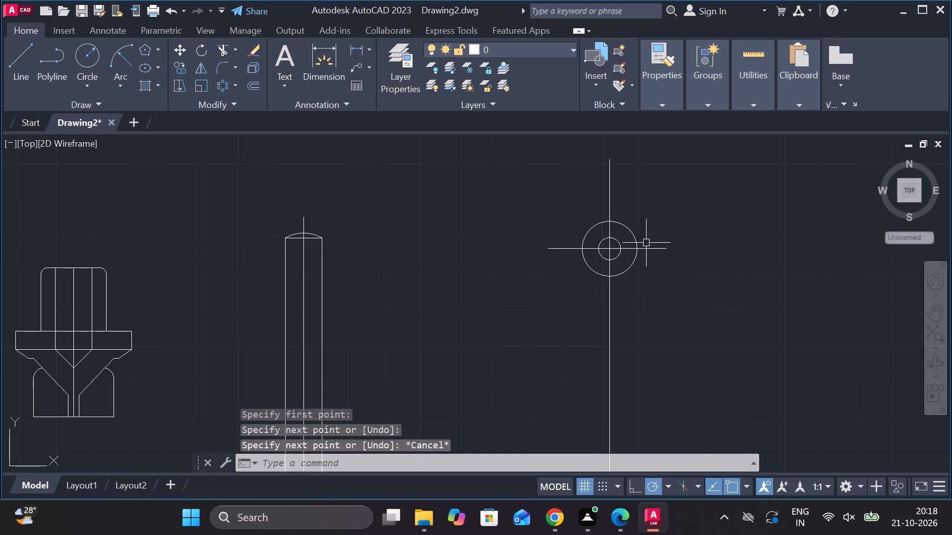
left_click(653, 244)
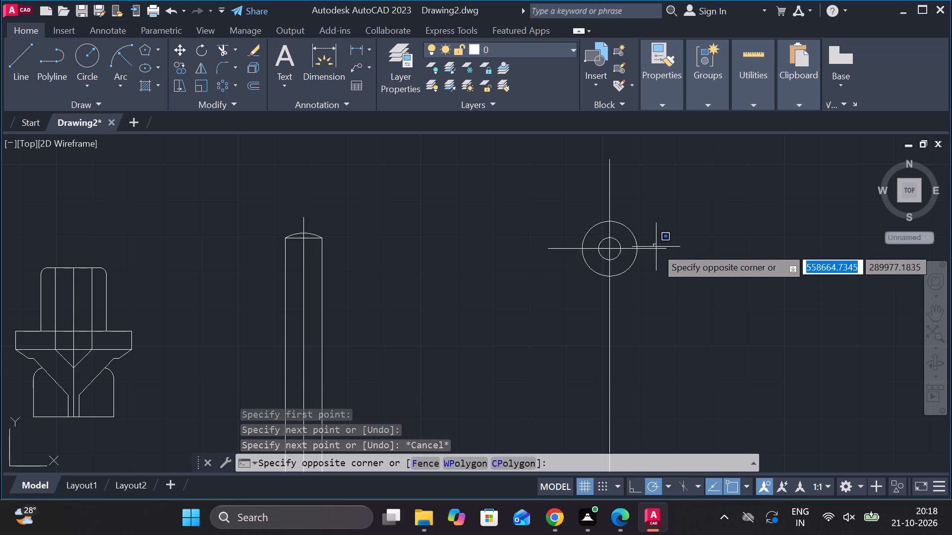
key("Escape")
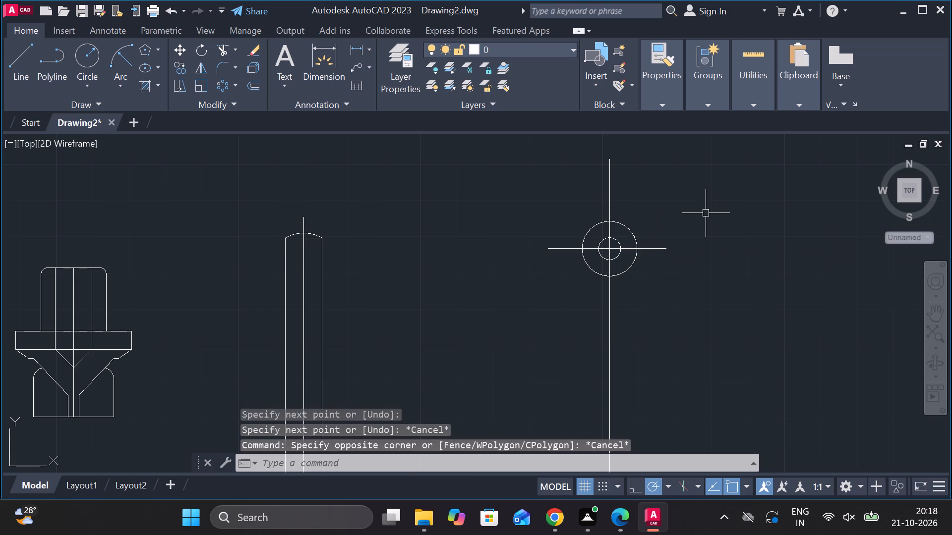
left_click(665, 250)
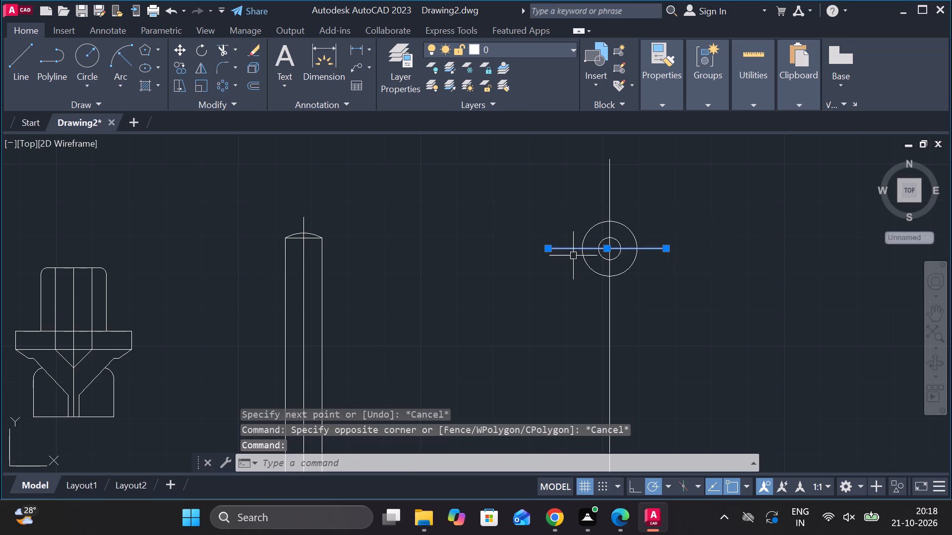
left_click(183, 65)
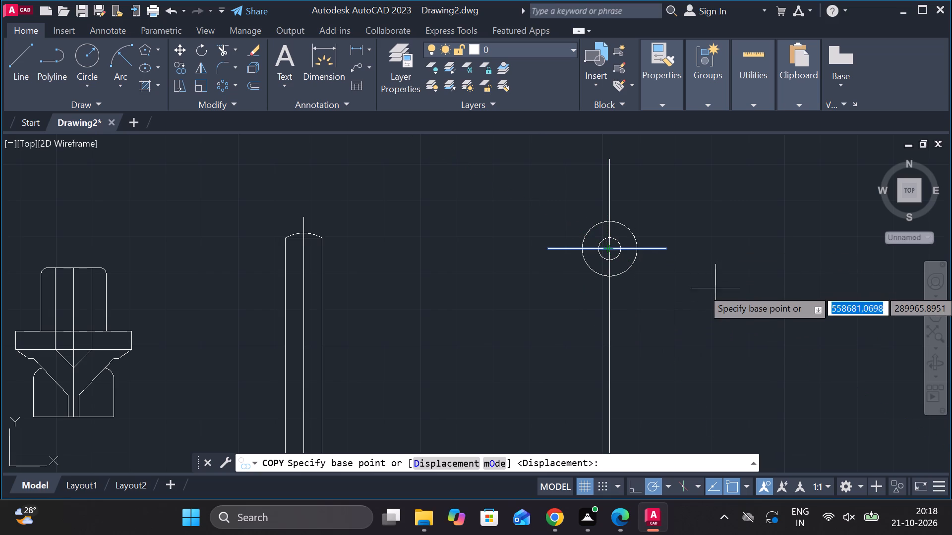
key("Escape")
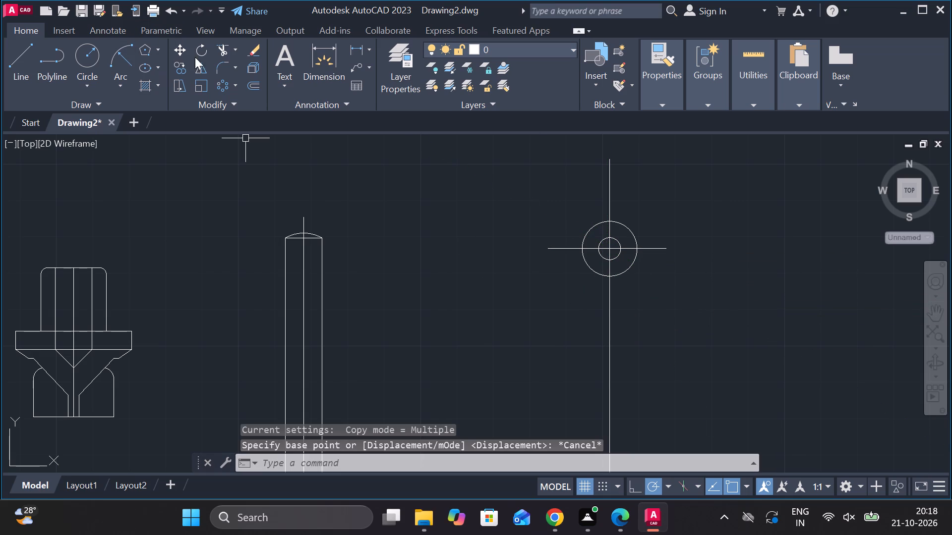
Copy the horizontal centre line straight down from the circles' centre at distances of 7.5 and 31.5.
left_click(570, 248)
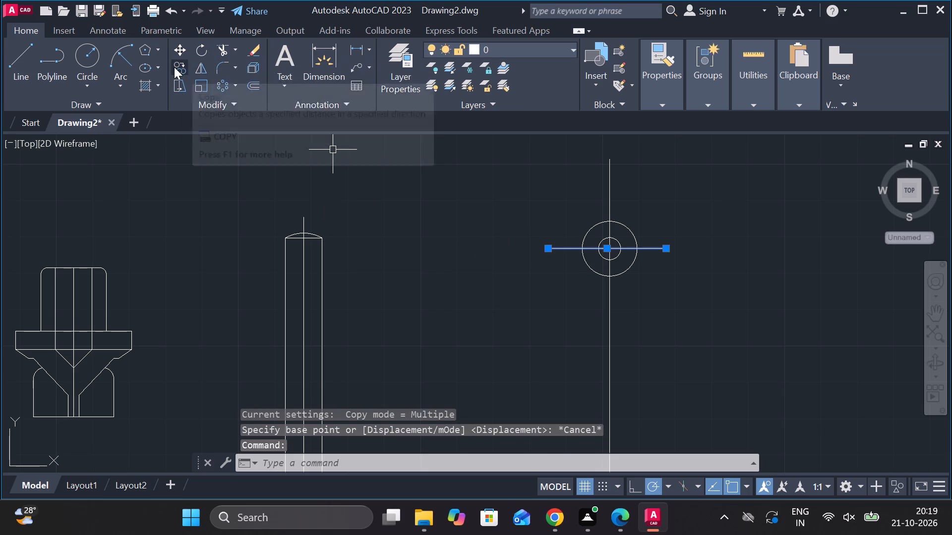
left_click(175, 67)
scroll(610, 263, "up", 3)
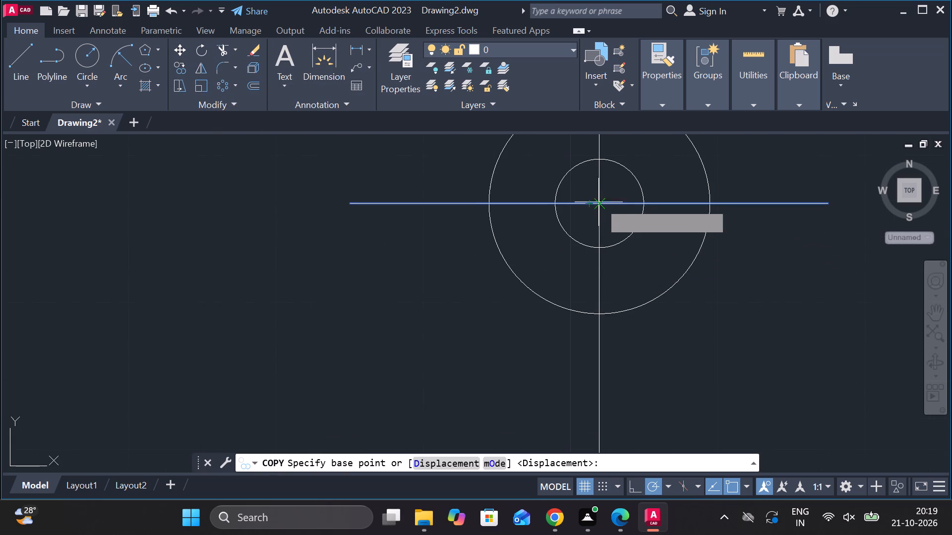
left_click(601, 205)
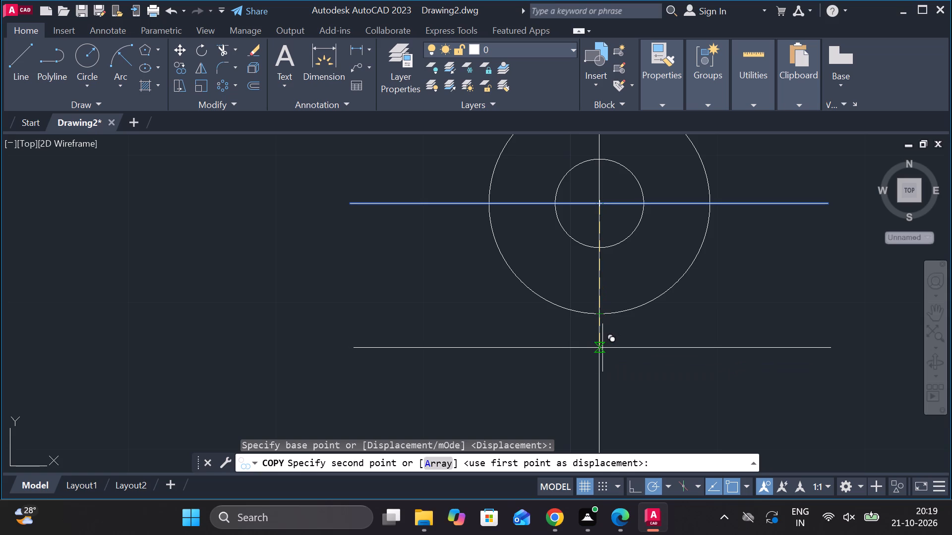
key("7")
key("period")
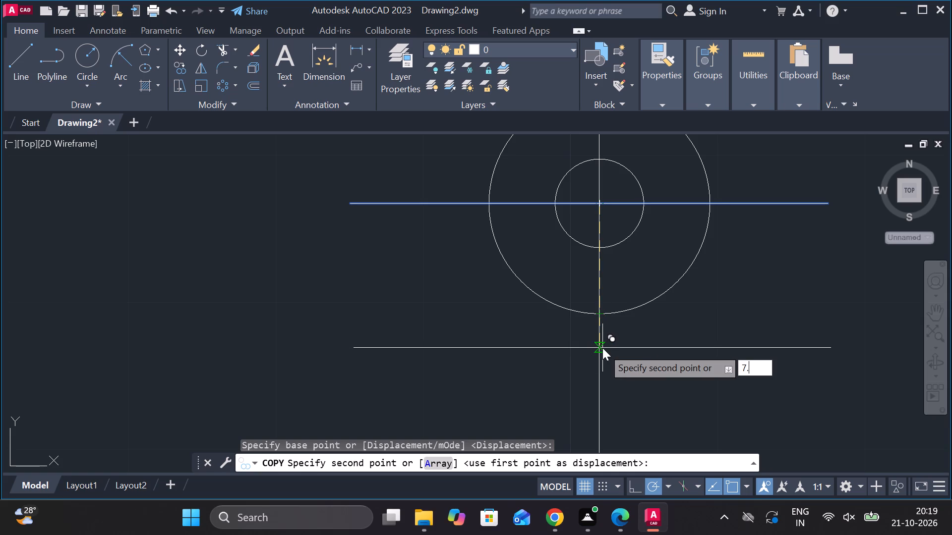
key("5")
key("Return")
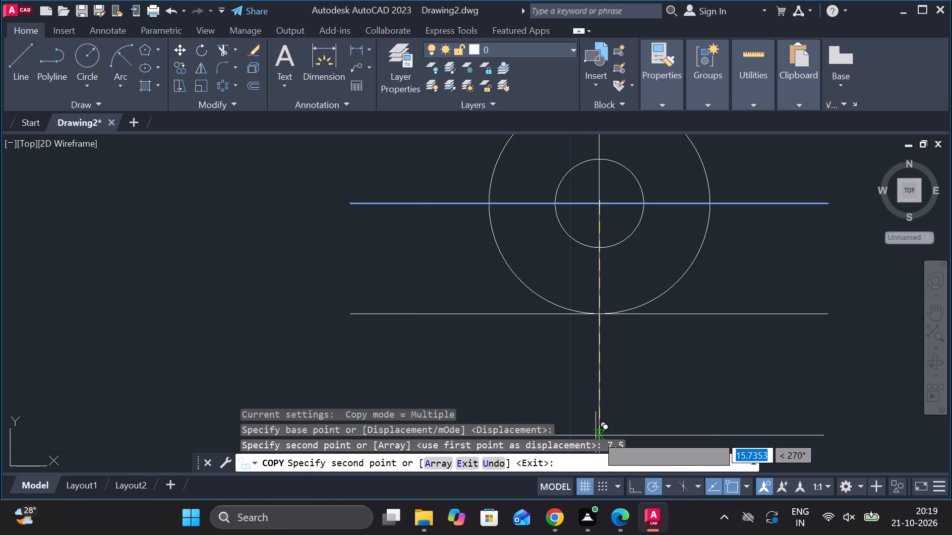
type("31")
type(".5")
key("Return")
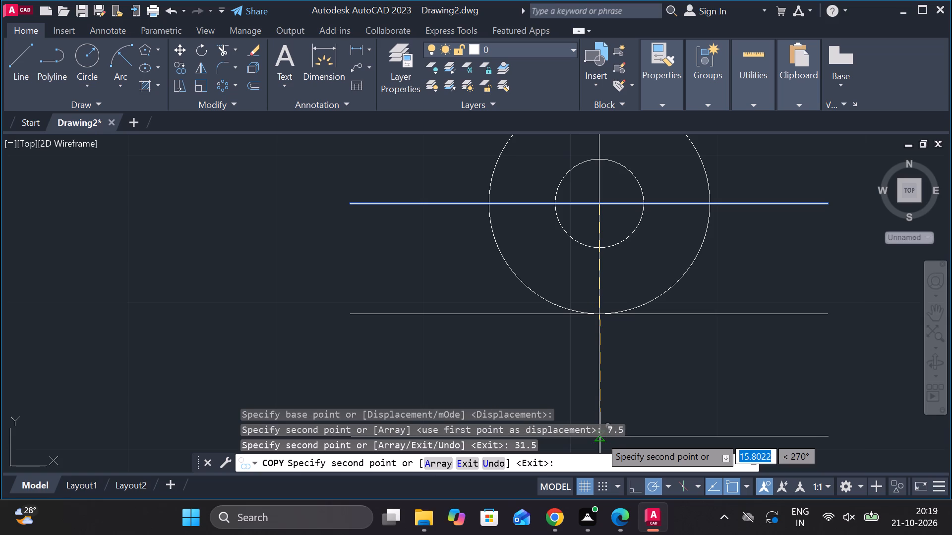
scroll(625, 382, "down", 4)
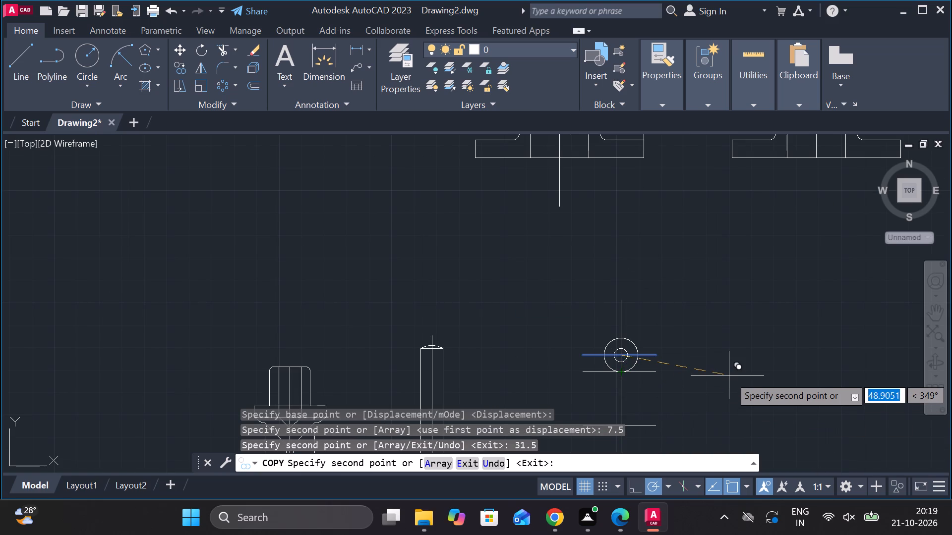
key("Escape")
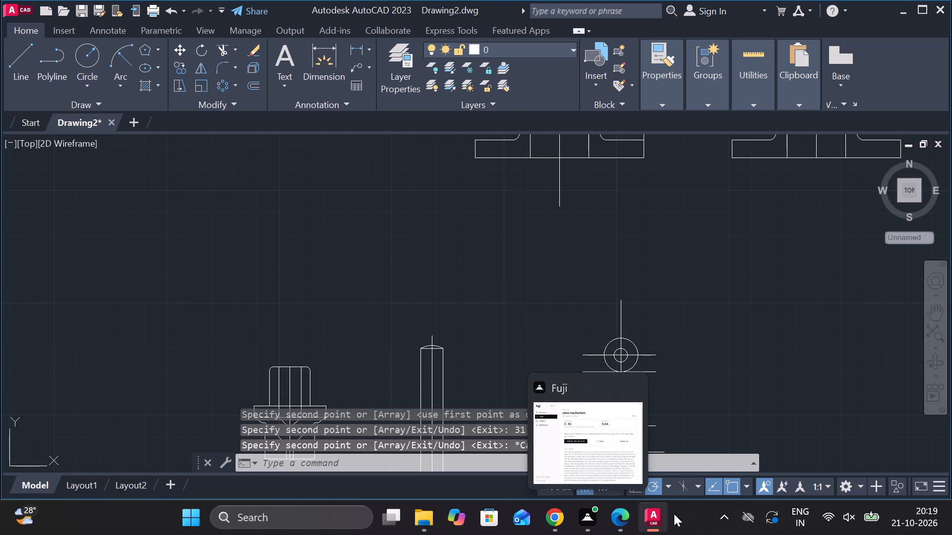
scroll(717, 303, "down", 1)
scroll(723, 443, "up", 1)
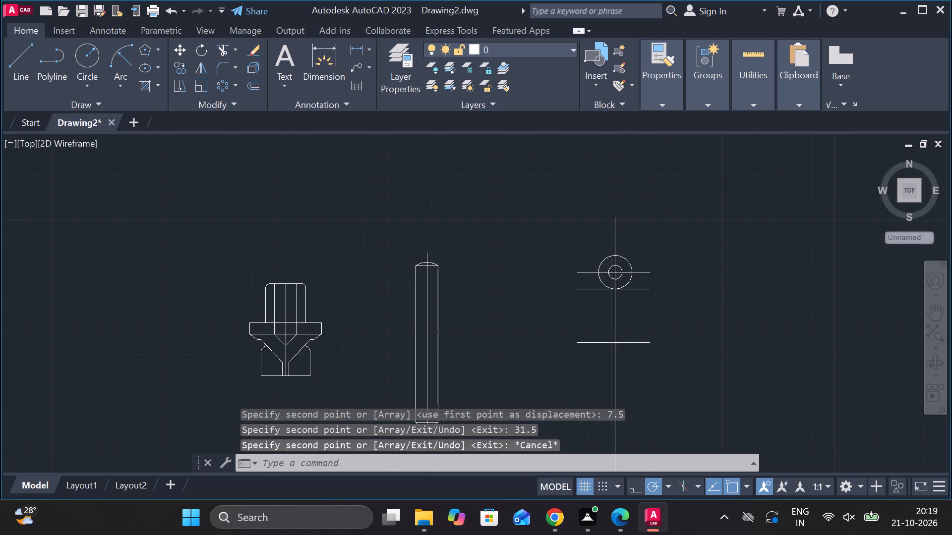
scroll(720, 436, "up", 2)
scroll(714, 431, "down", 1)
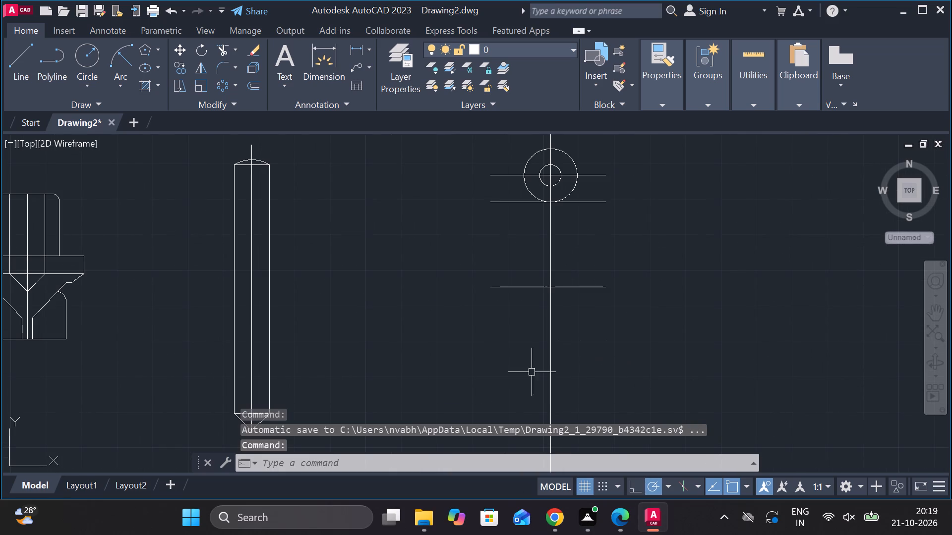
Copy the lowest horizontal line of the new part straight down by 13.
scroll(562, 368, "down", 2)
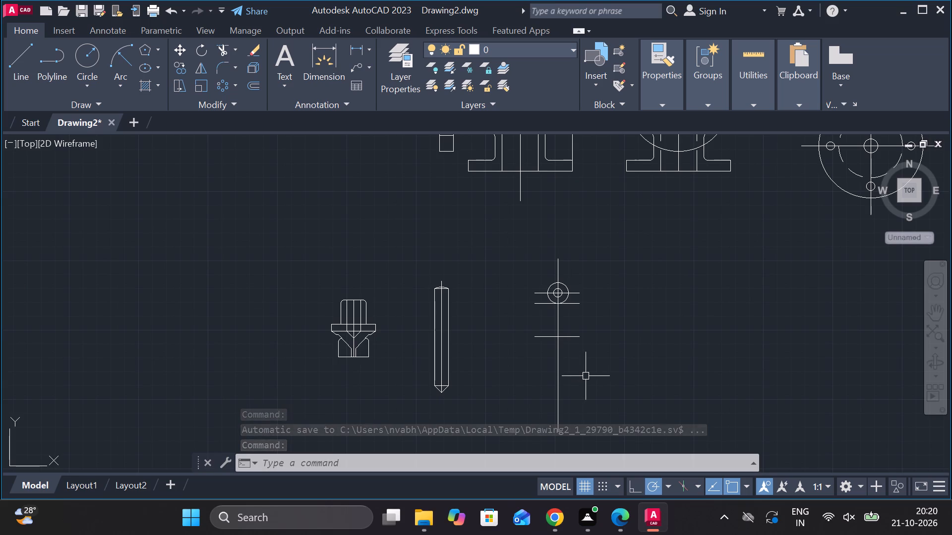
left_click(569, 340)
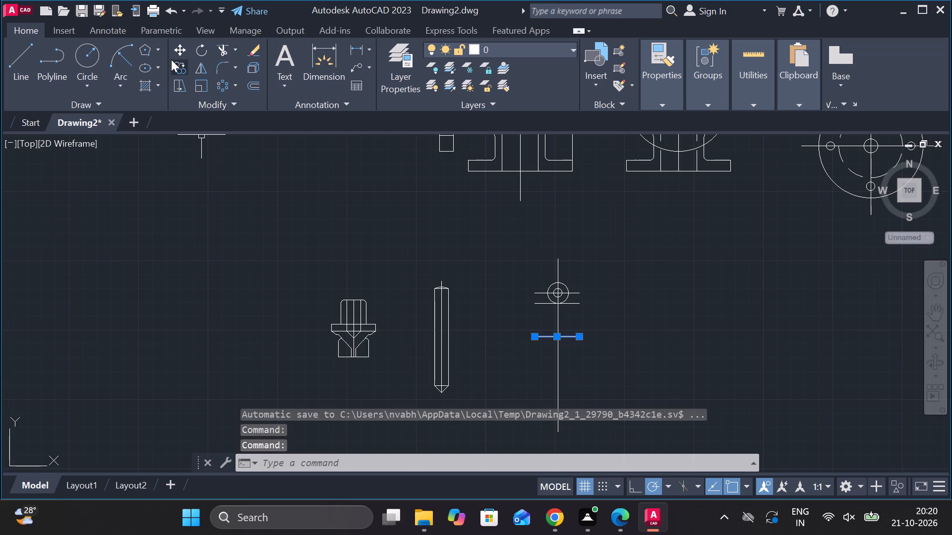
left_click(180, 68)
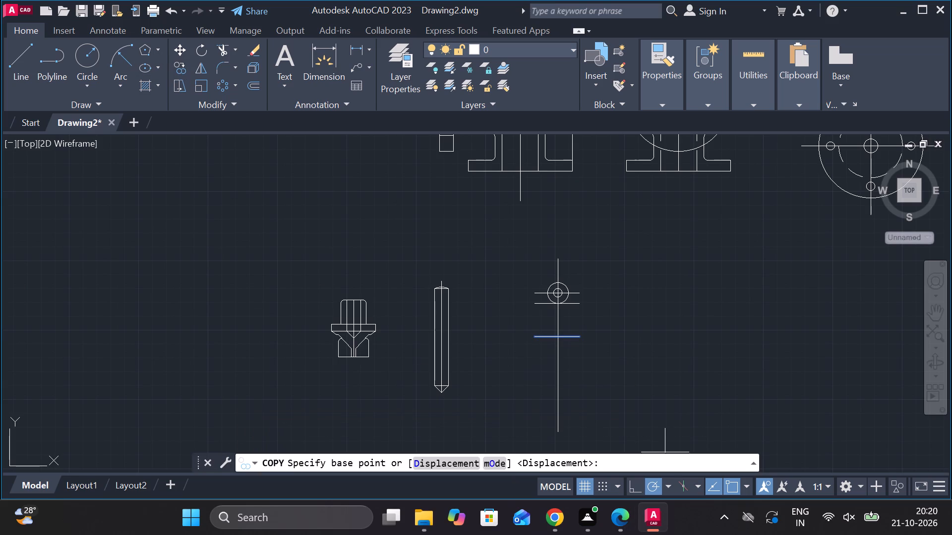
scroll(566, 341, "up", 3)
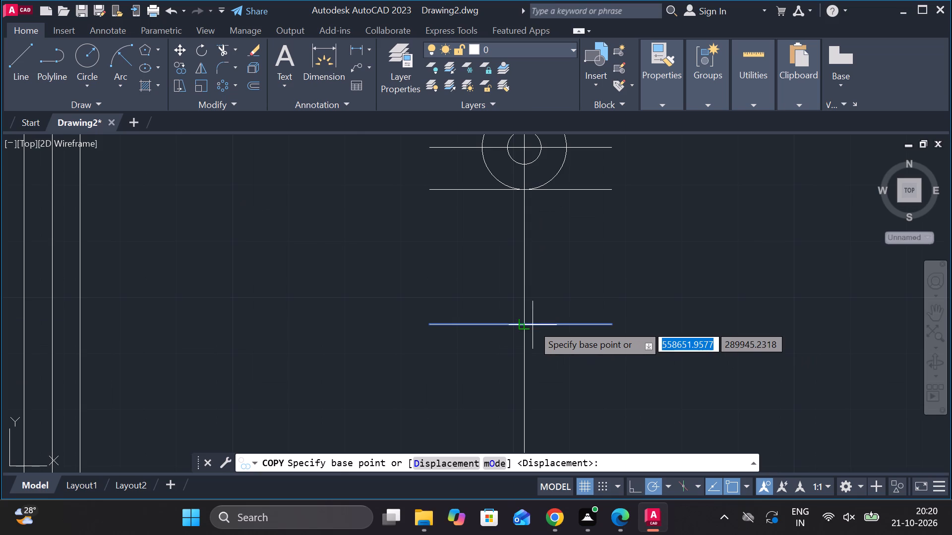
left_click(525, 324)
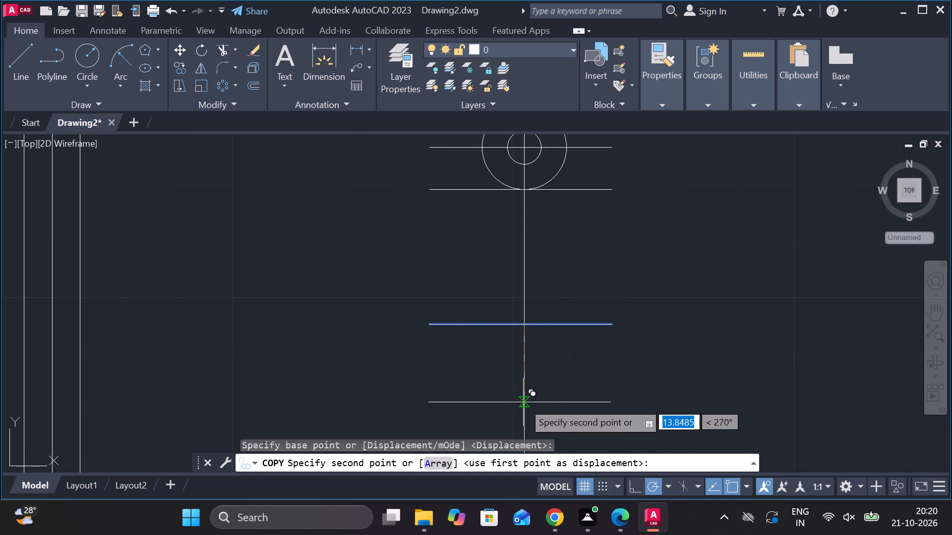
type("13")
key("Return")
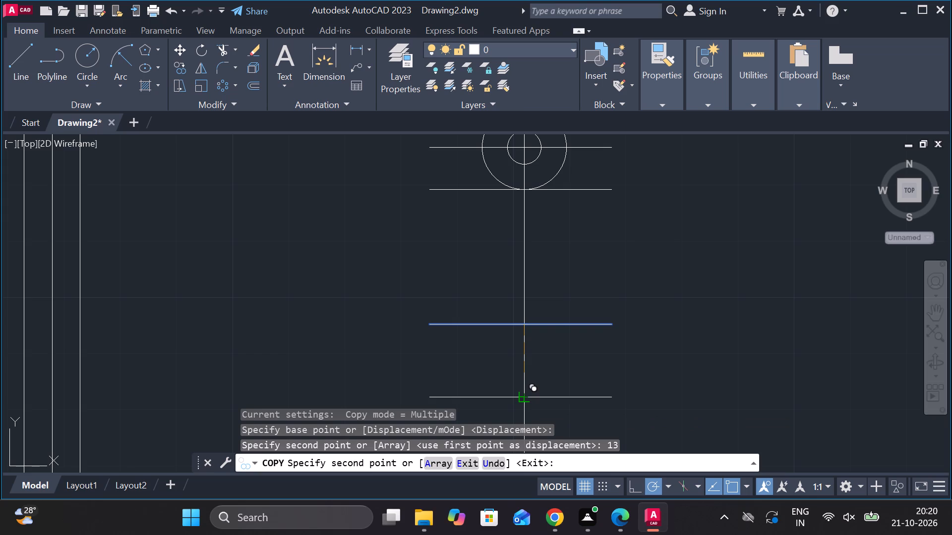
key("Escape")
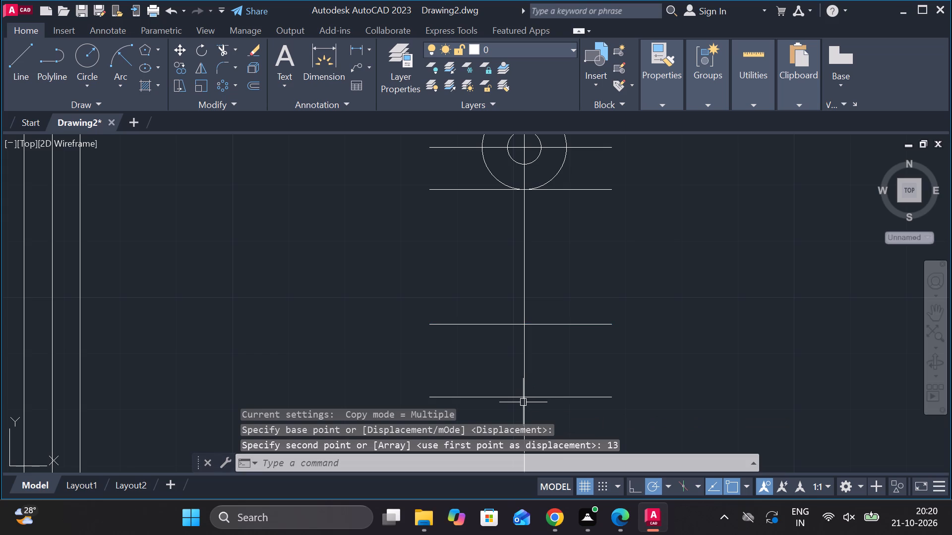
Trim the vertical centre line below the lowest horizontal line and between the outer circle's tangent line and the horizontal line beneath it.
scroll(535, 287, "down", 3)
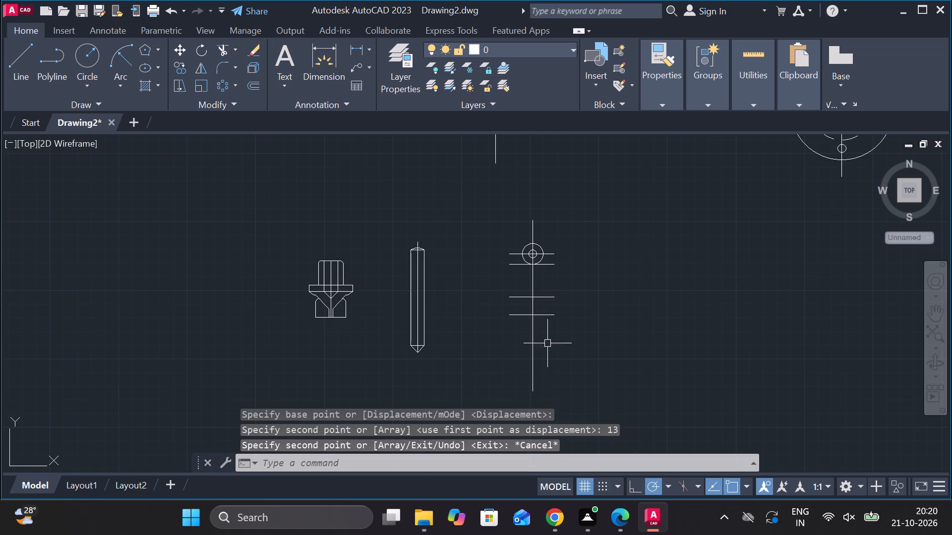
scroll(547, 349, "up", 1)
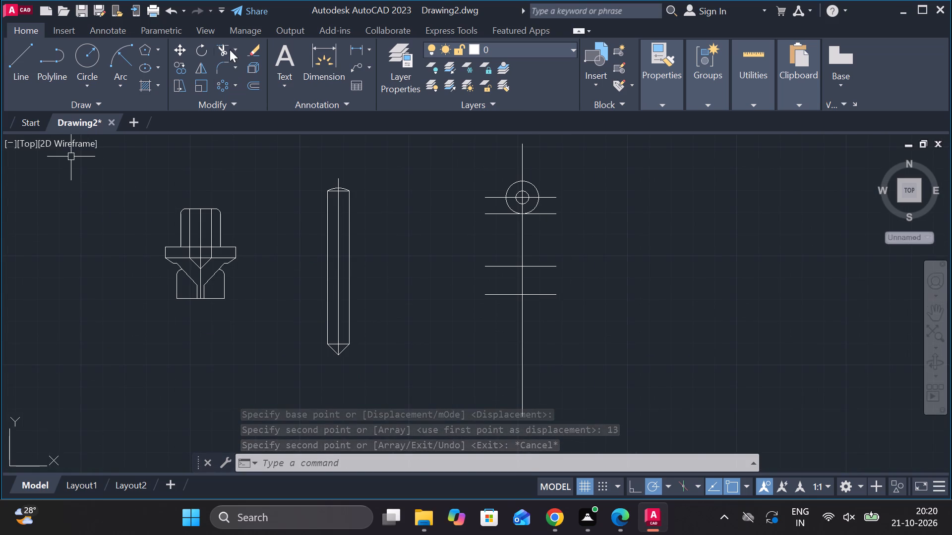
left_click(227, 46)
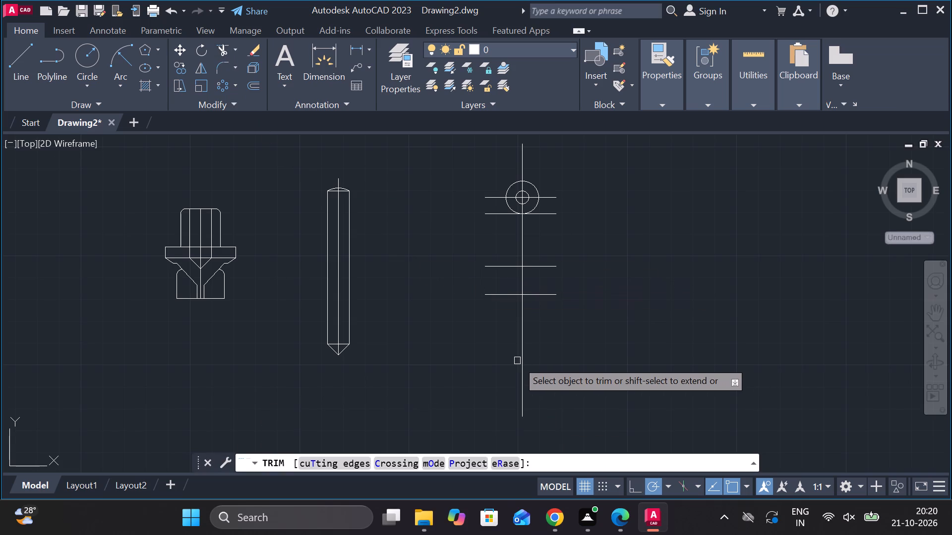
left_click(523, 361)
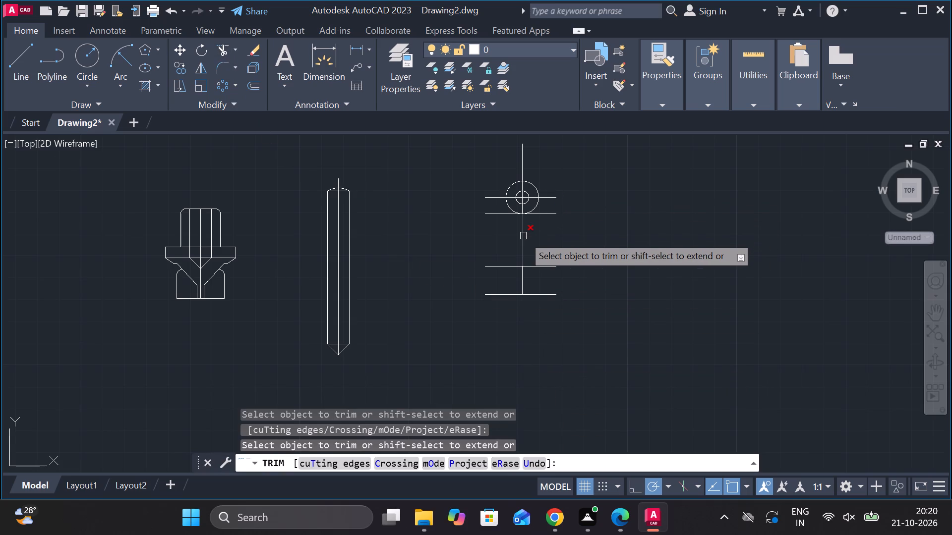
left_click(524, 236)
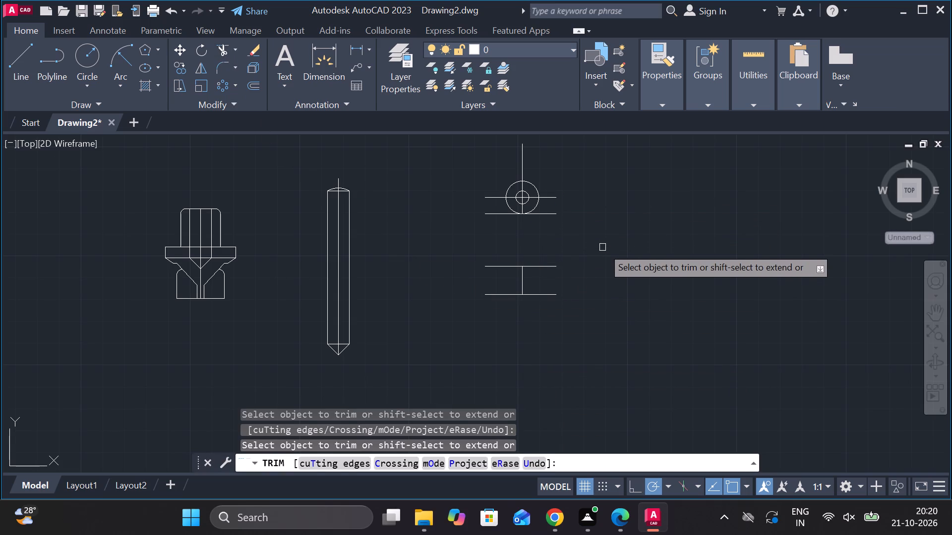
key("Escape")
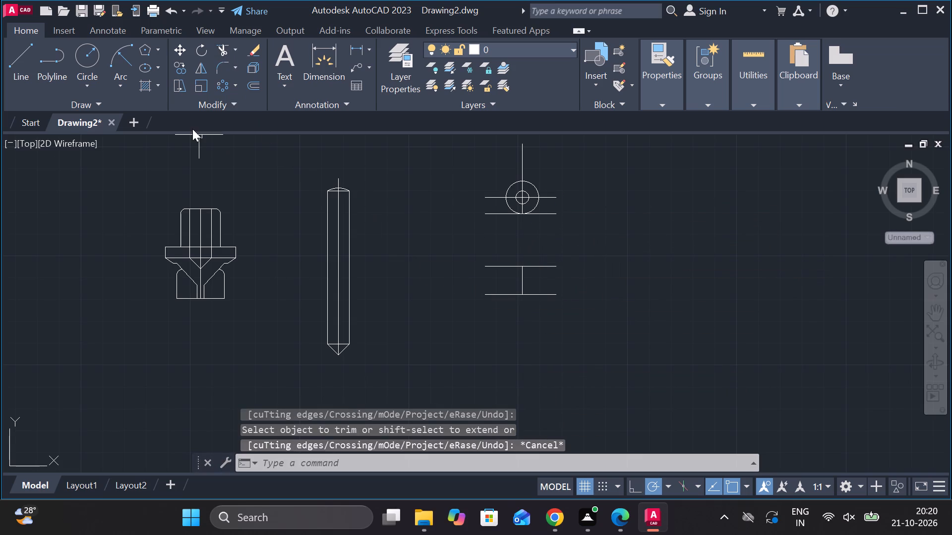
Copy the short vertical segment between the two lowest horizontal lines by 7.5 to each side.
scroll(556, 282, "up", 2)
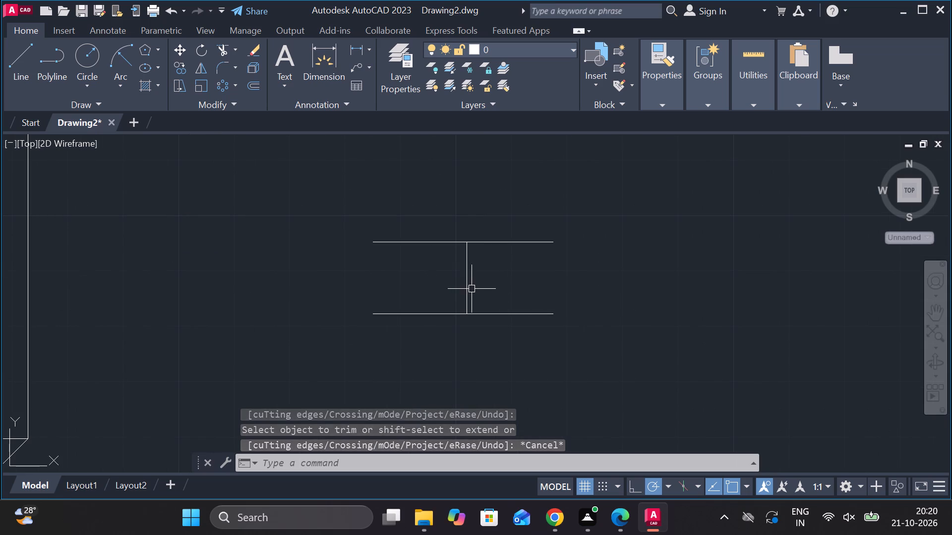
left_click(465, 289)
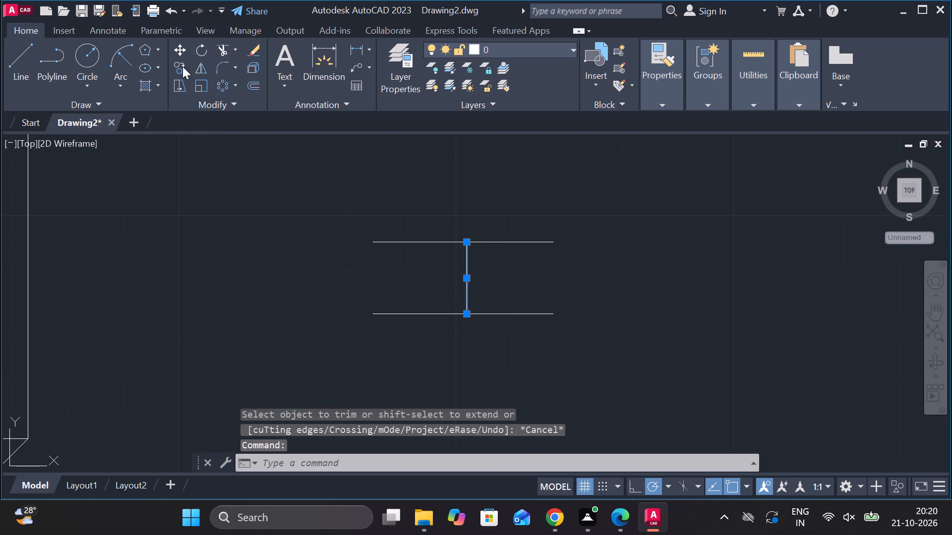
left_click(180, 66)
left_click(468, 288)
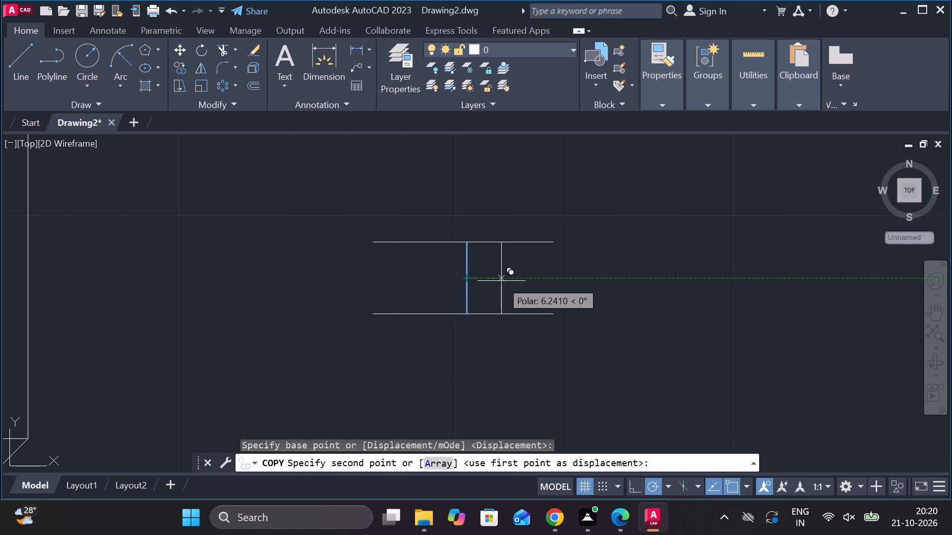
type("7.5")
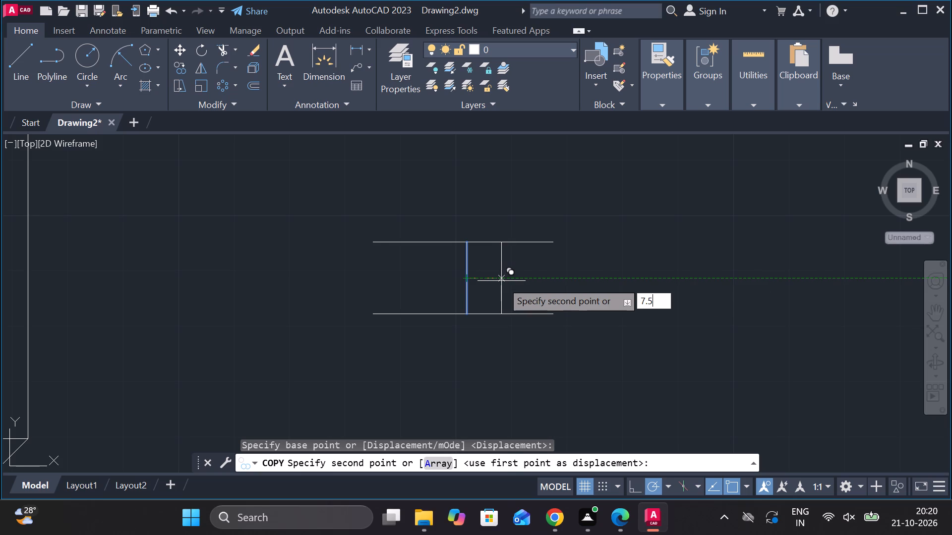
key("Return")
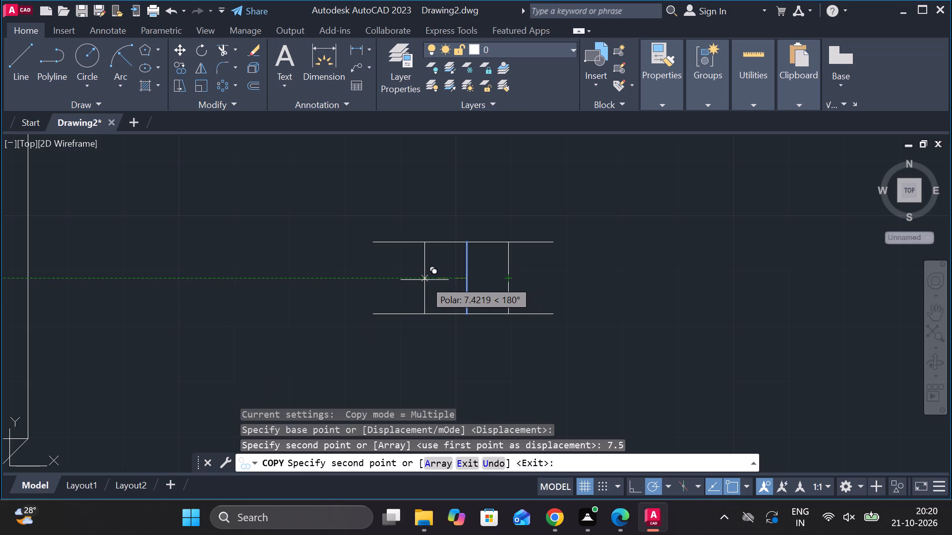
key("7")
key("period")
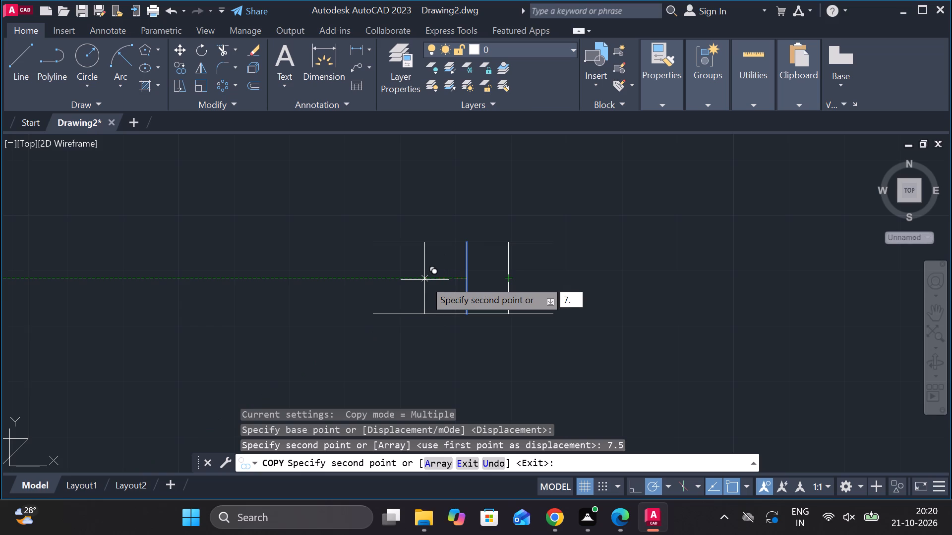
key("5")
key("Return")
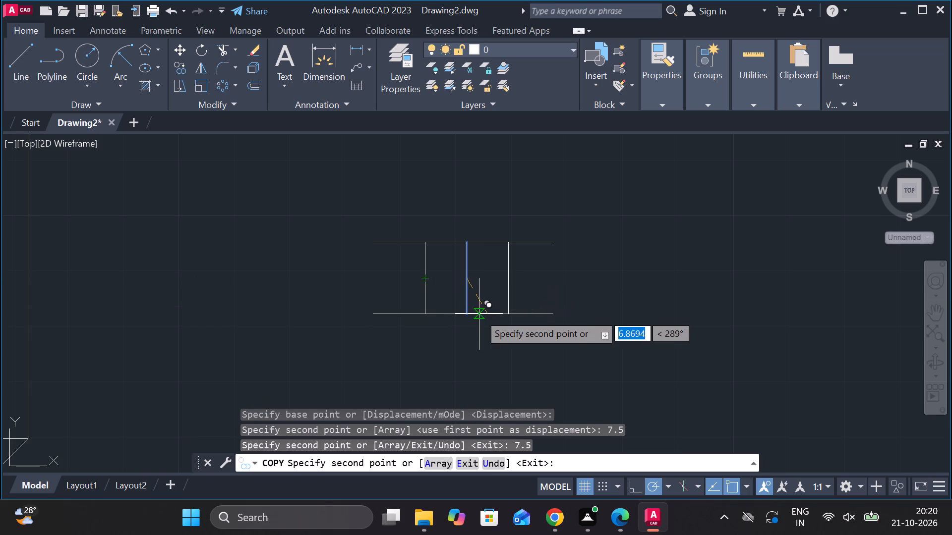
scroll(479, 314, "down", 3)
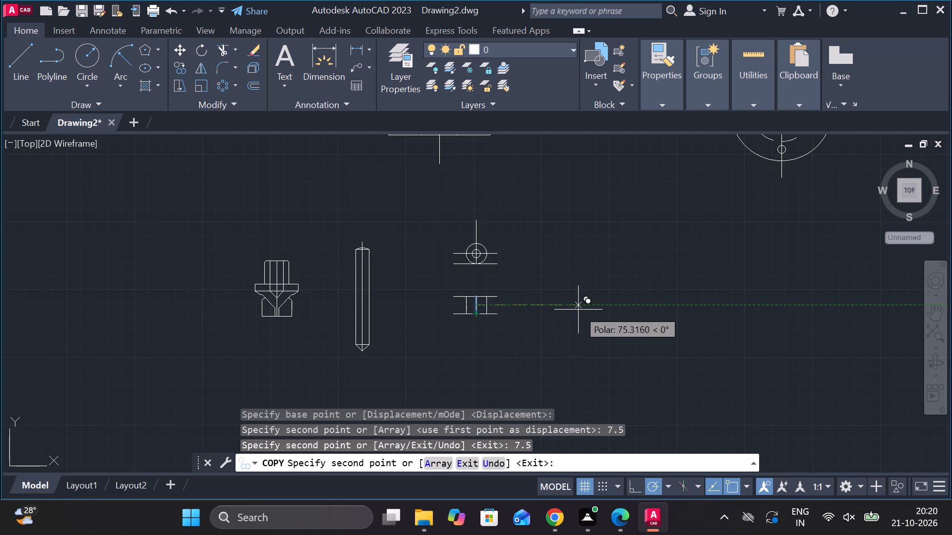
key("Escape")
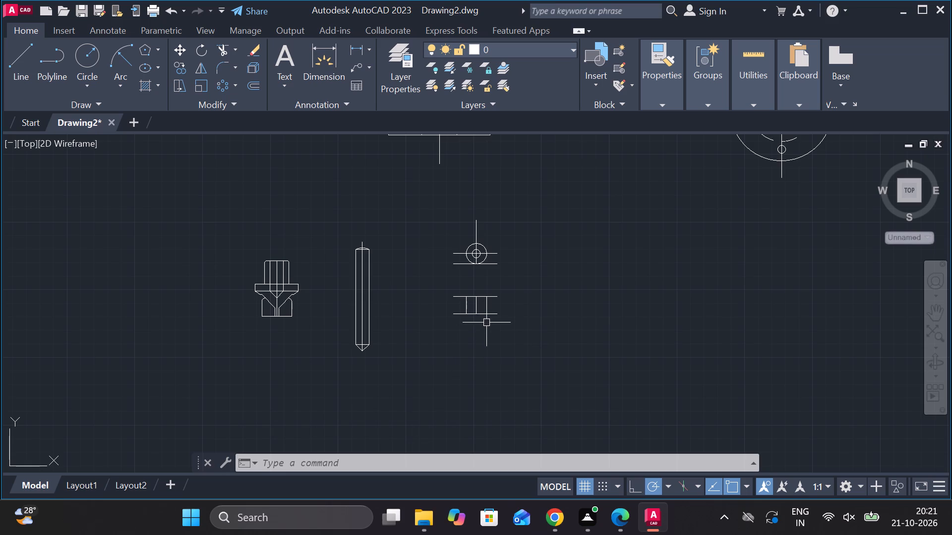
Extend both outer vertical lines upward past the tangent line to the circles' horizontal centre line.
scroll(476, 329, "up", 3)
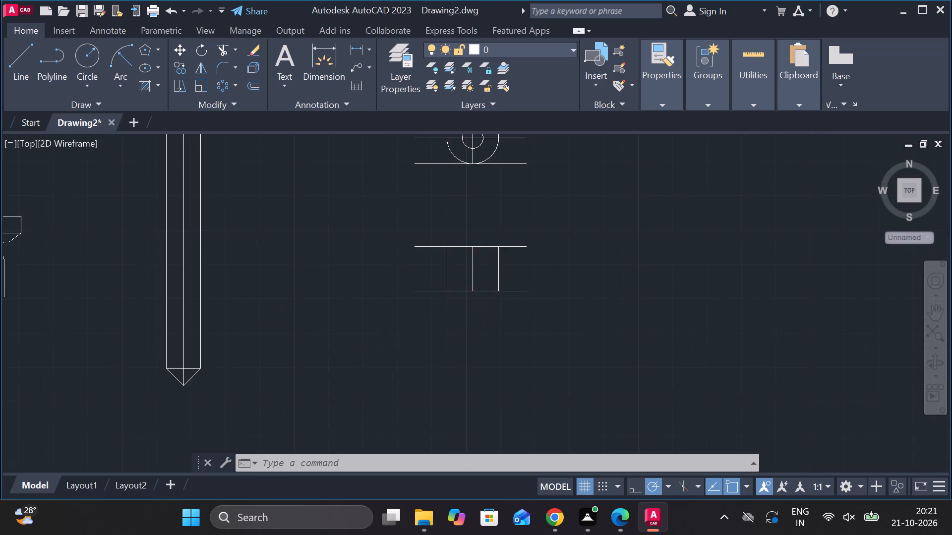
scroll(476, 329, "up", 1)
scroll(476, 329, "down", 3)
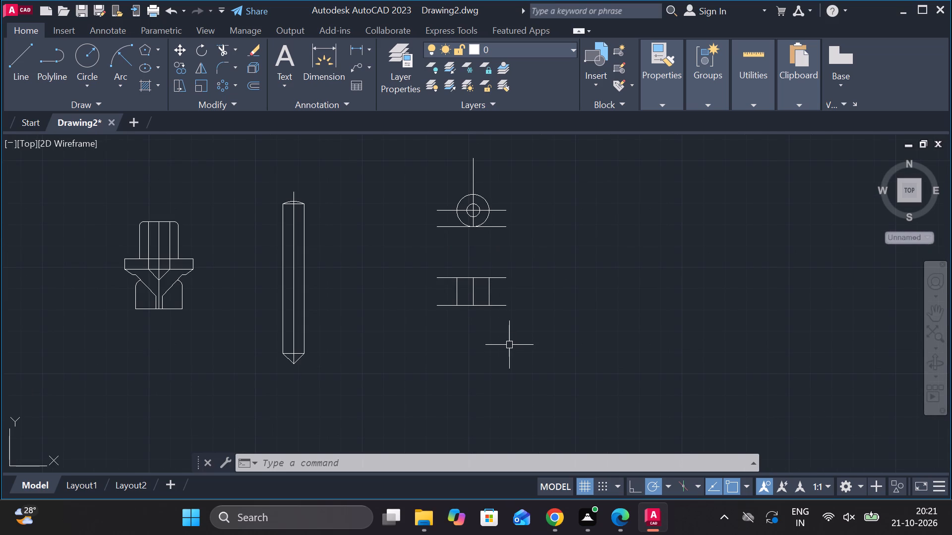
type("EX")
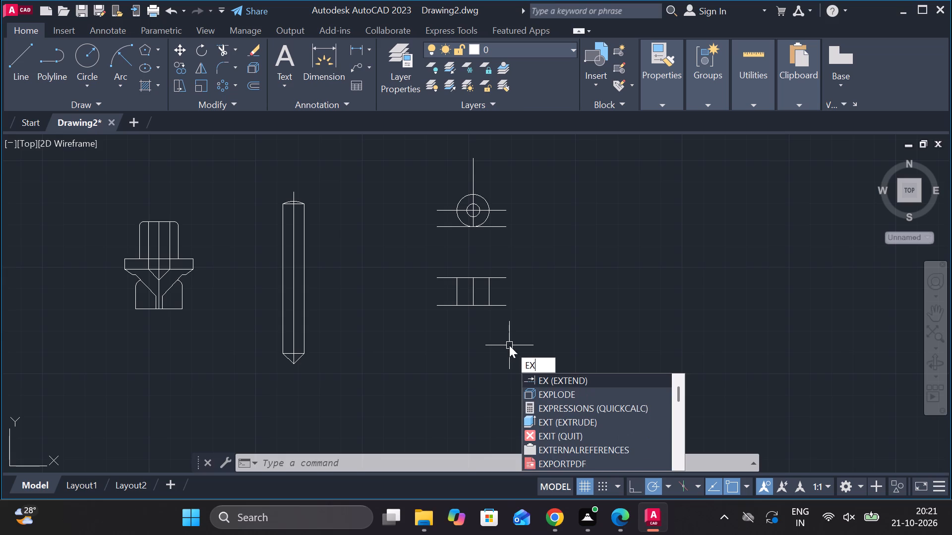
key("Return")
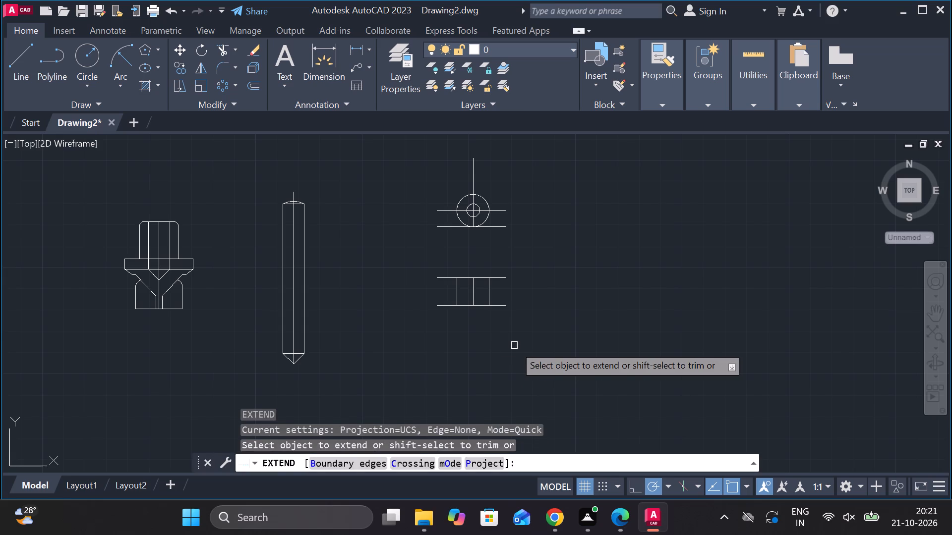
left_click(456, 288)
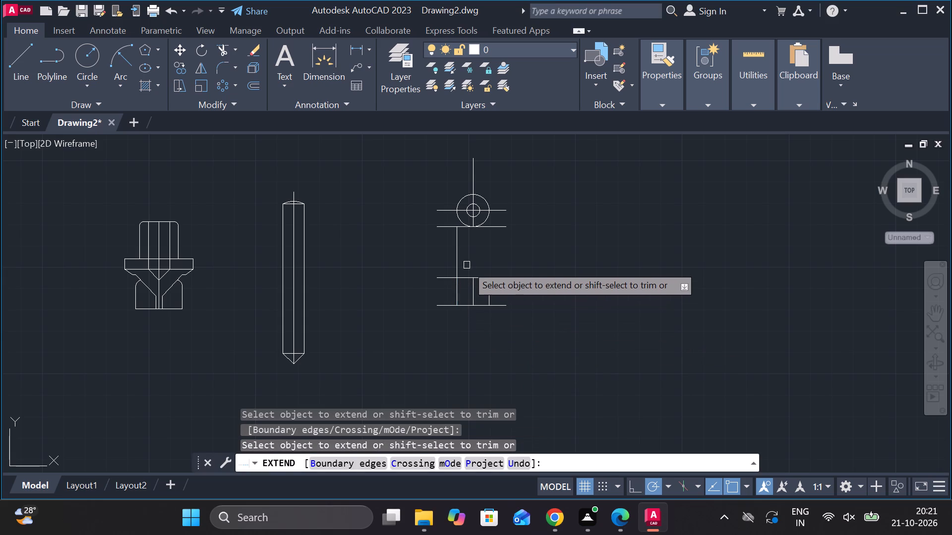
left_click(457, 254)
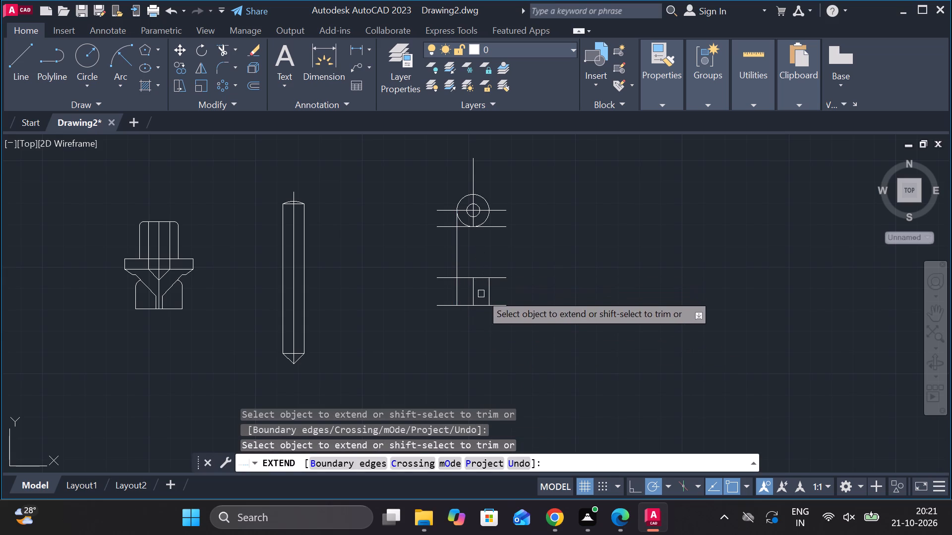
left_click(490, 288)
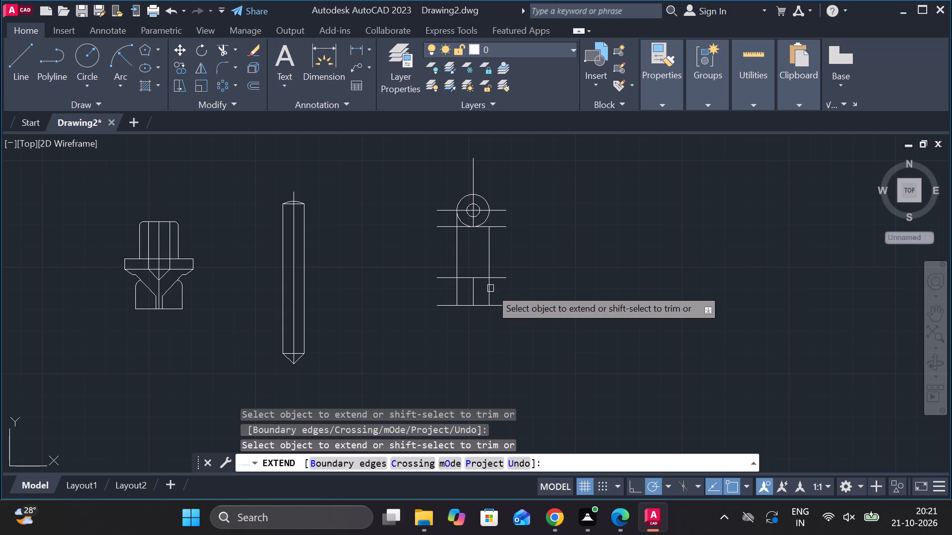
left_click(489, 262)
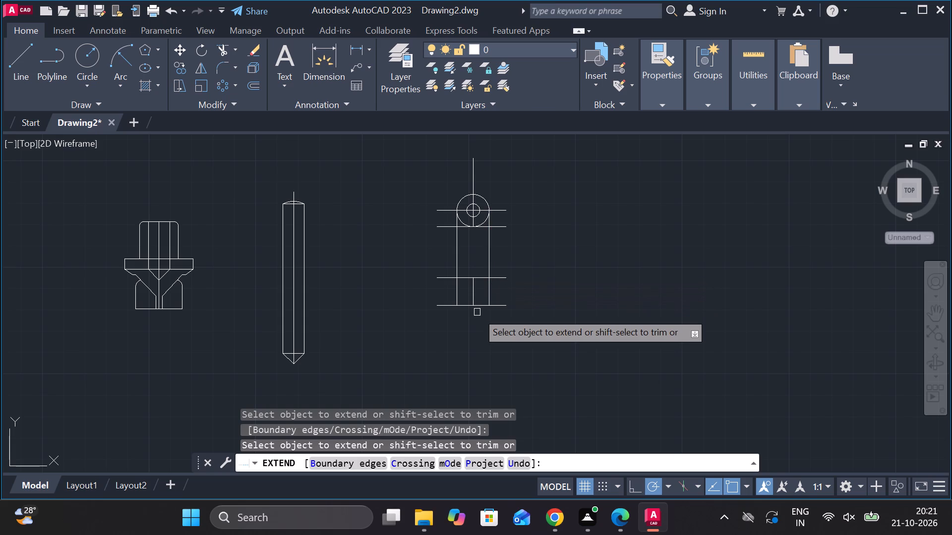
key("Escape")
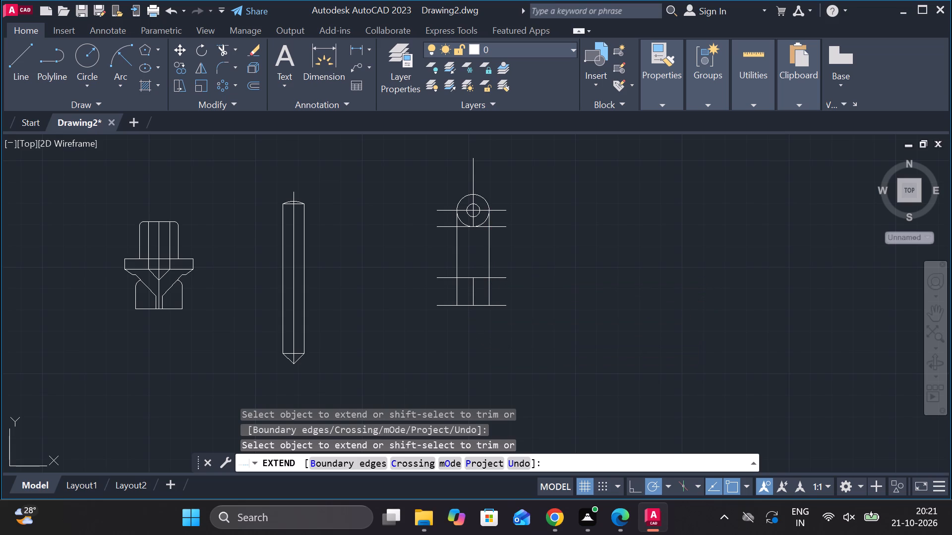
Copy the short vertical centre segment between the two lowest horizontal lines by 3 to each side.
scroll(484, 315, "up", 2)
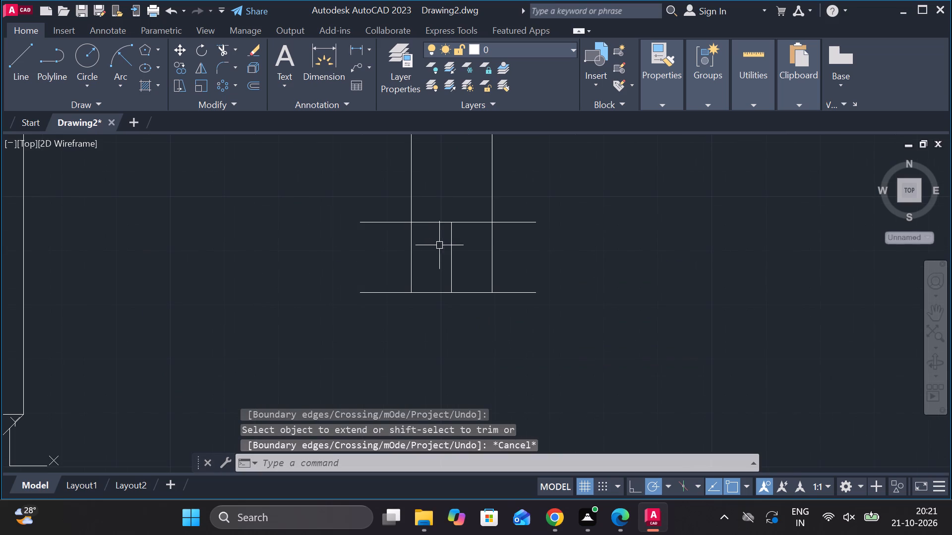
left_click(452, 255)
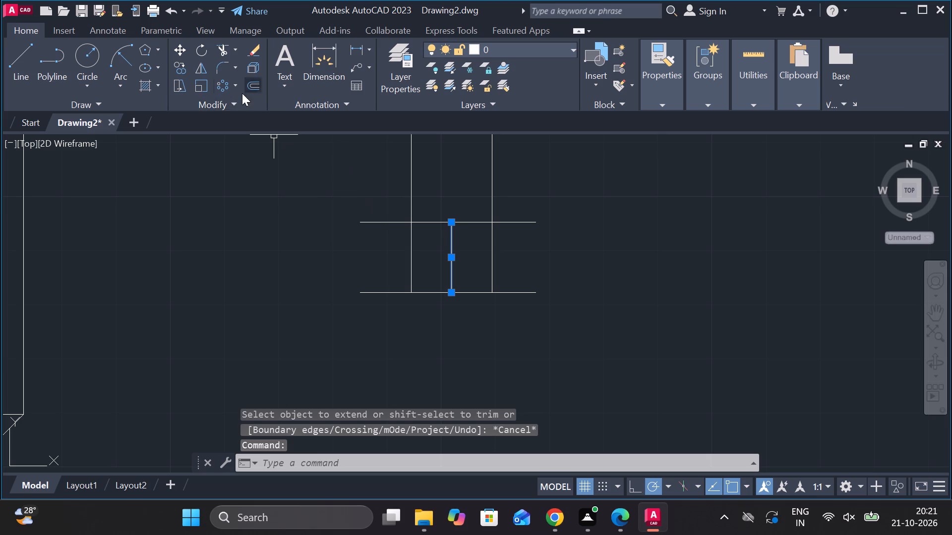
left_click(182, 67)
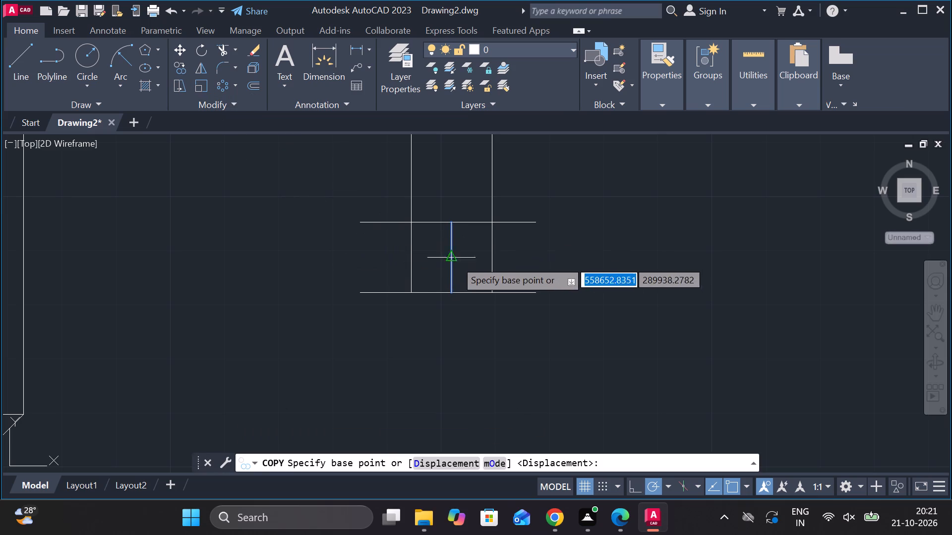
left_click(452, 255)
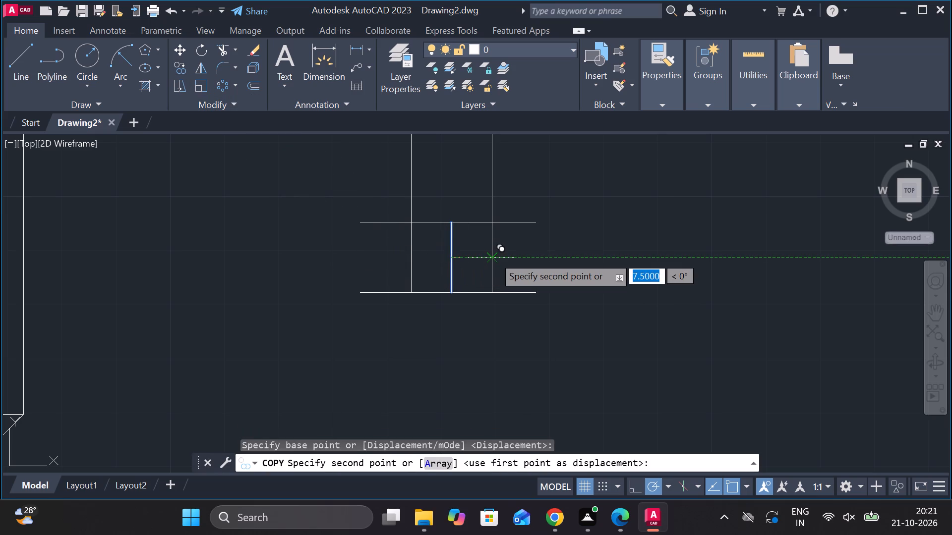
key("3")
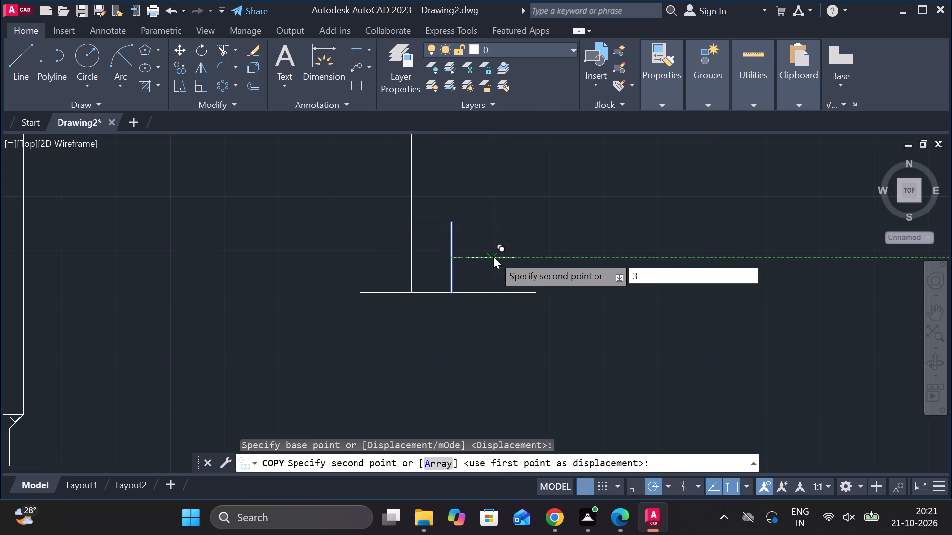
key("Return")
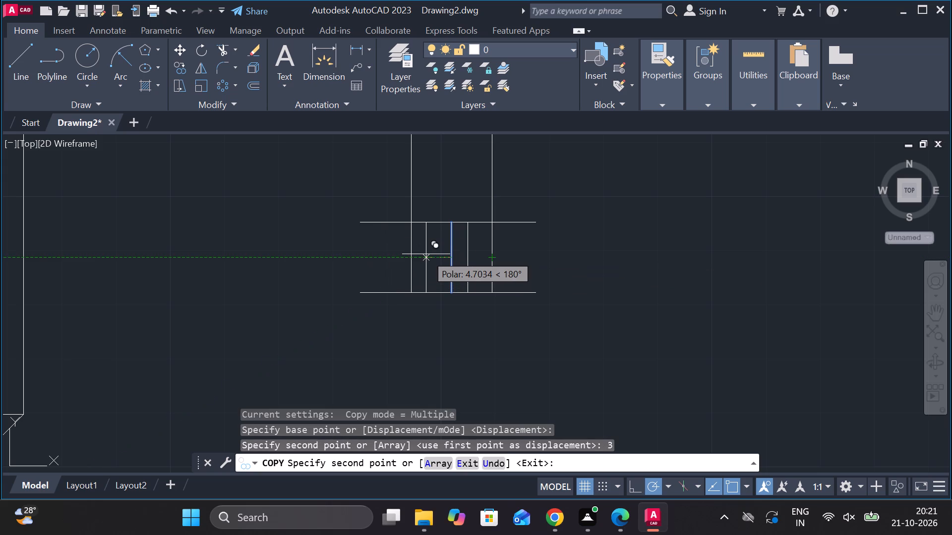
key("3")
key("Return")
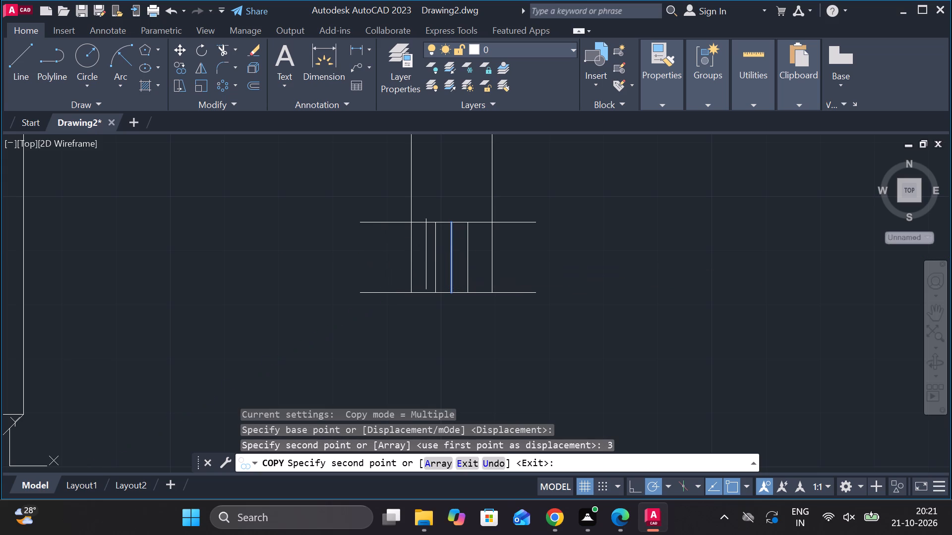
key("Escape")
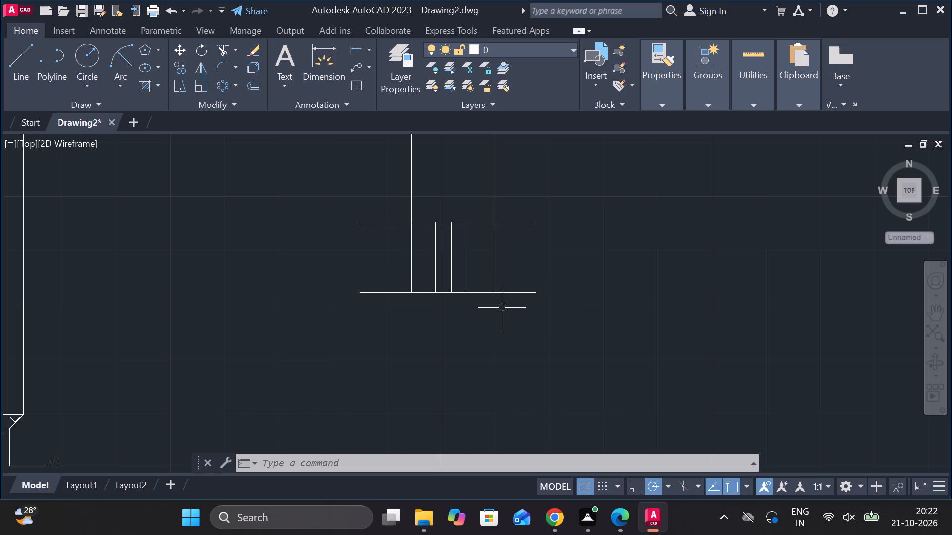
Copy each of the two vertical lines flanking the centre segment inward by 0.5 toward the centre.
scroll(467, 295, "up", 2)
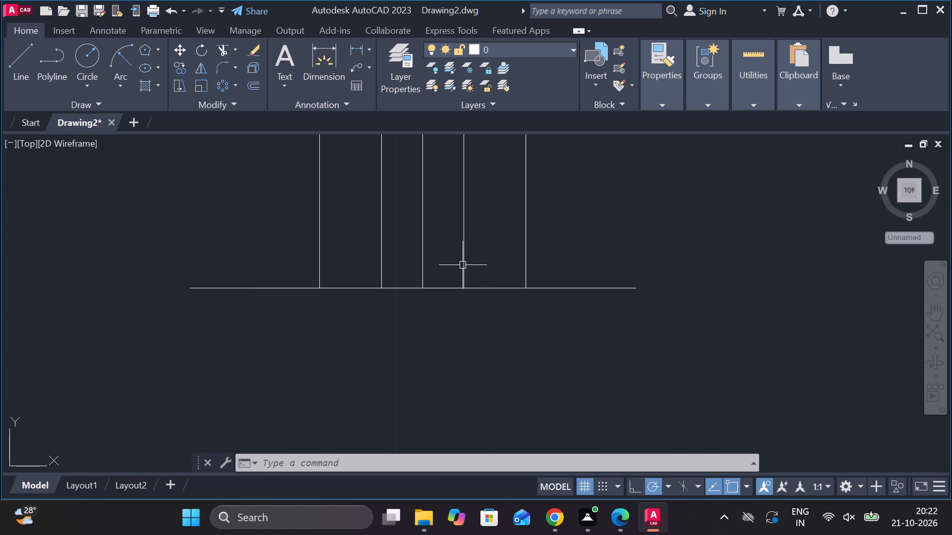
left_click(462, 244)
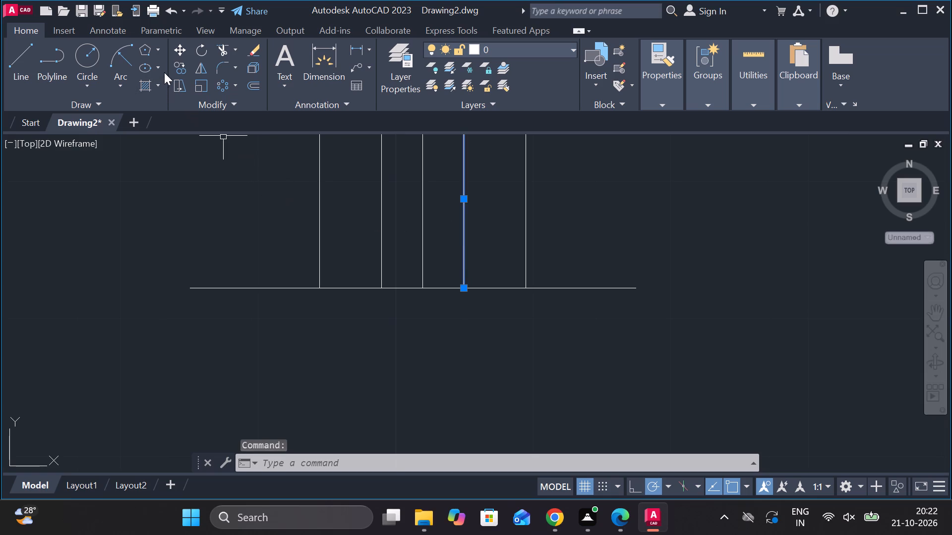
left_click(177, 65)
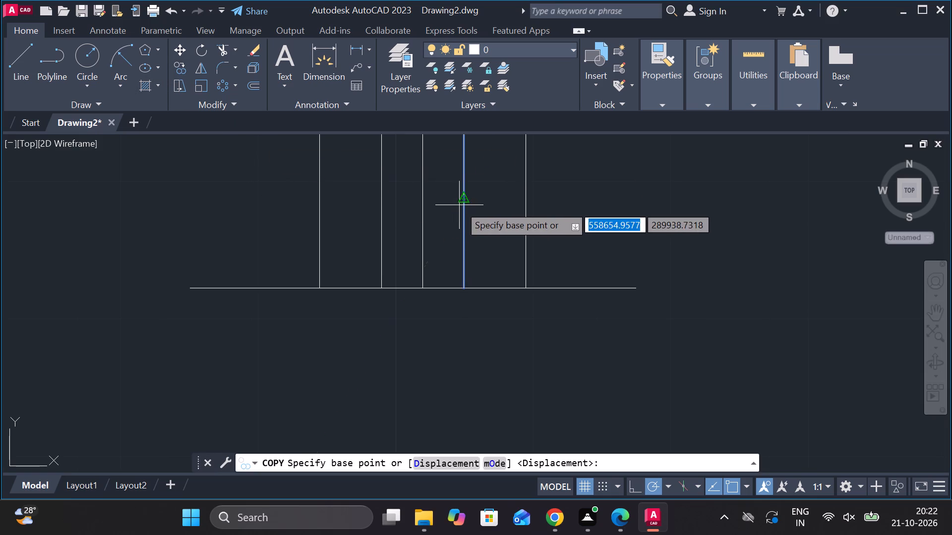
left_click(464, 202)
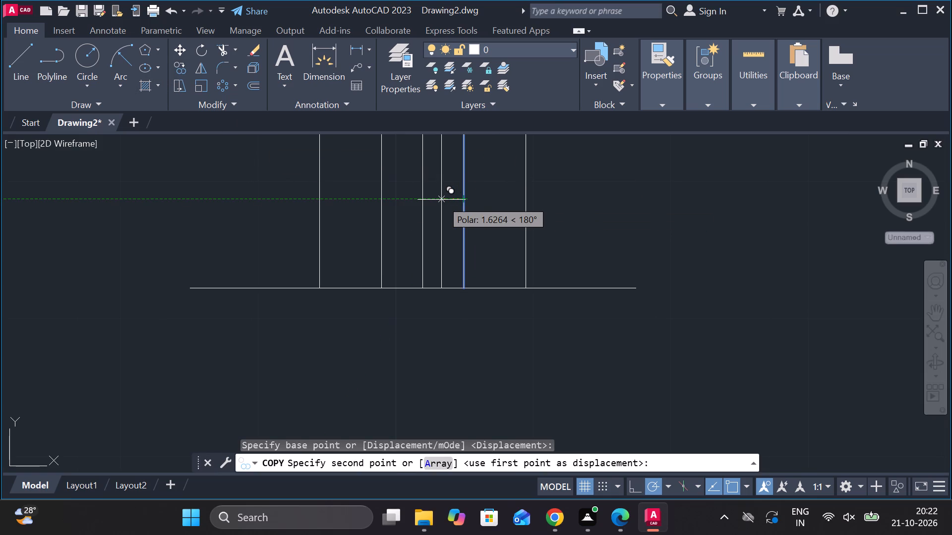
type("0.5")
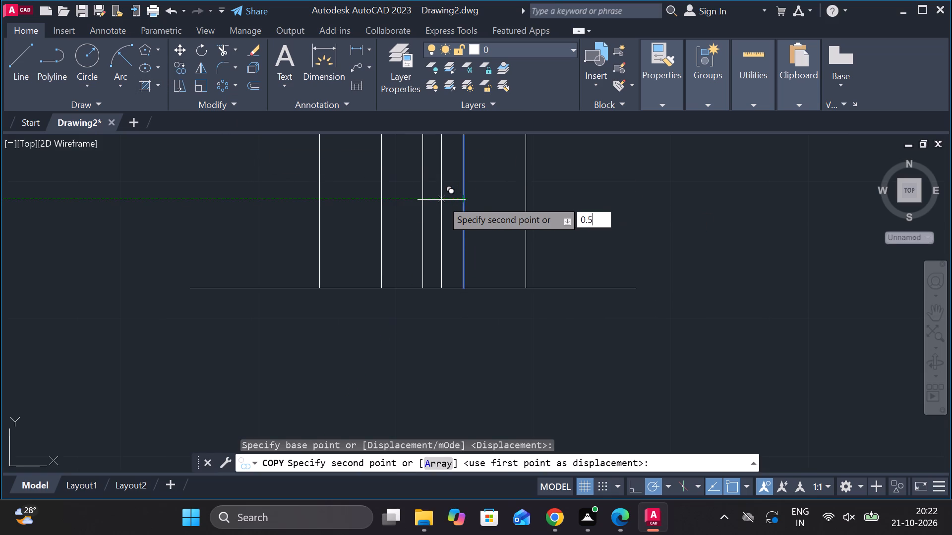
key("Return")
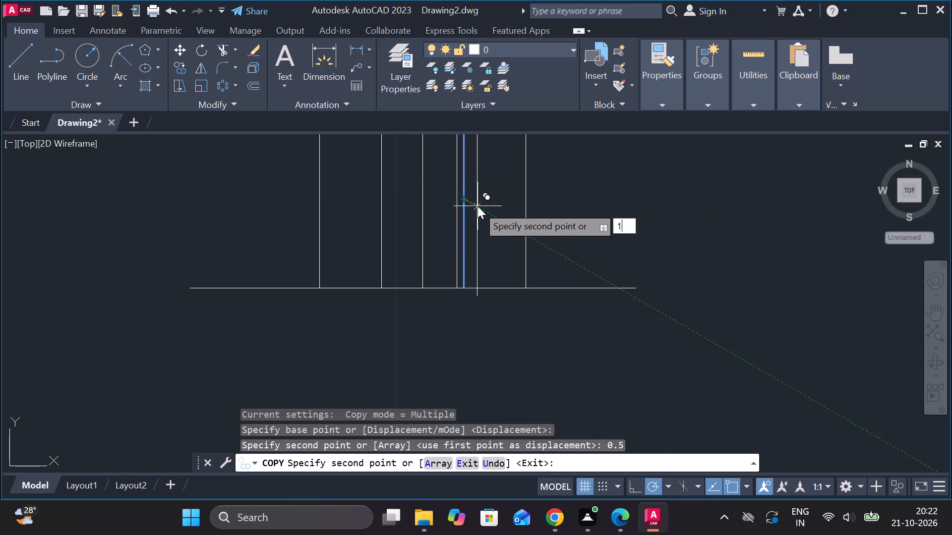
key("Escape")
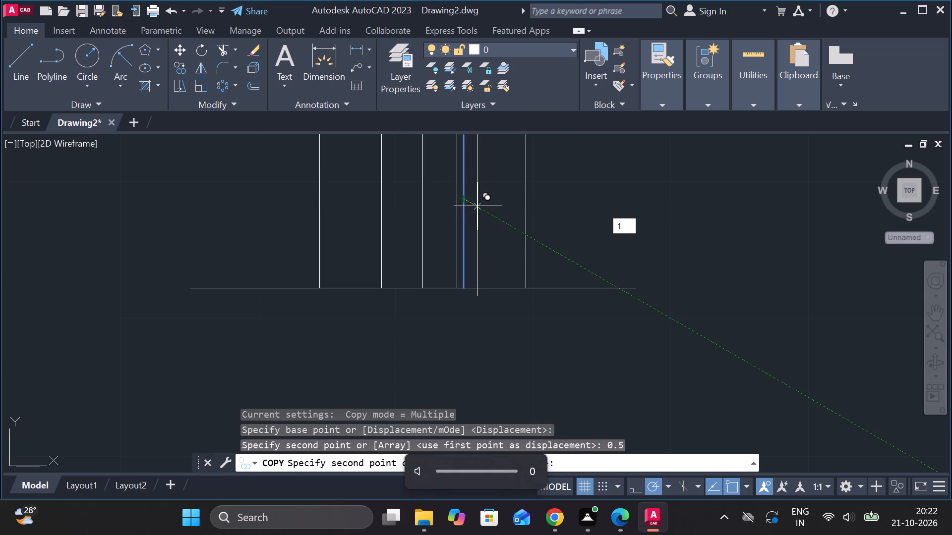
left_click(383, 189)
left_click(180, 71)
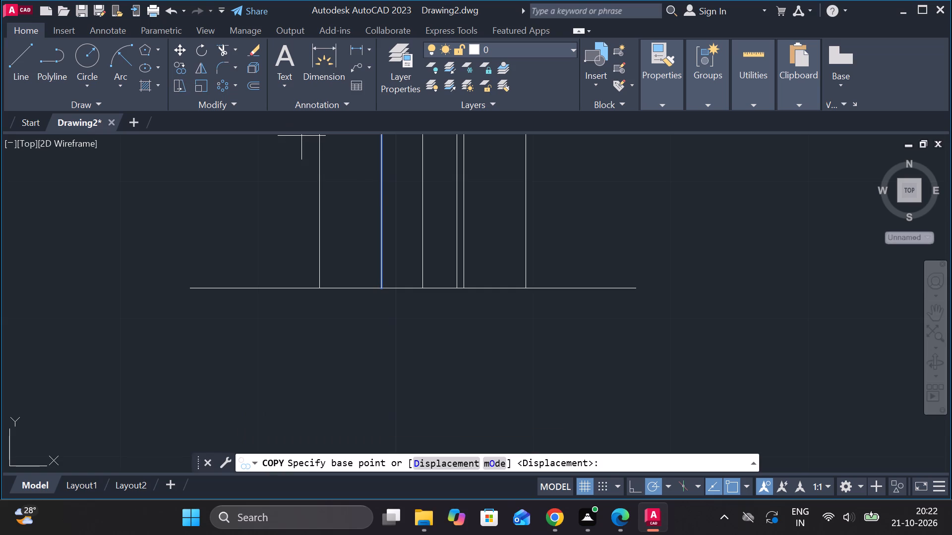
left_click(380, 190)
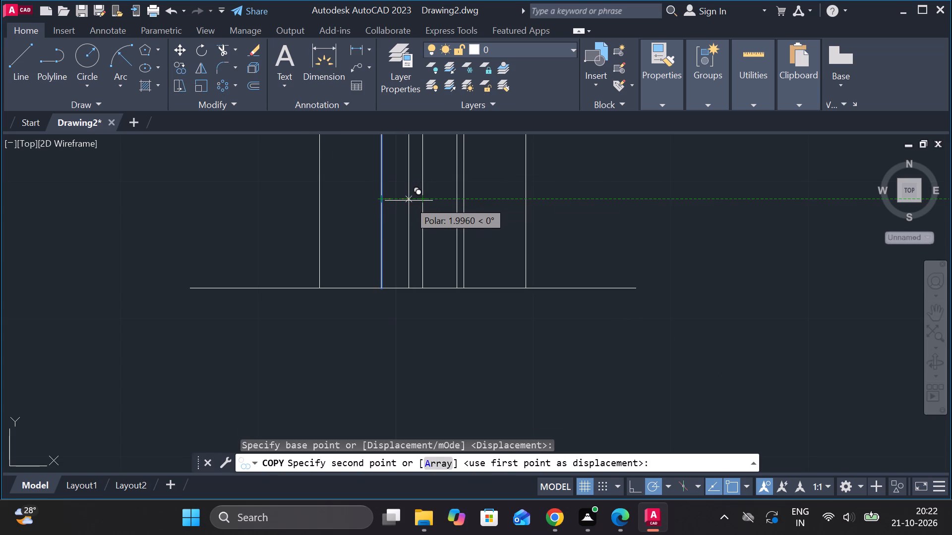
type("0.5")
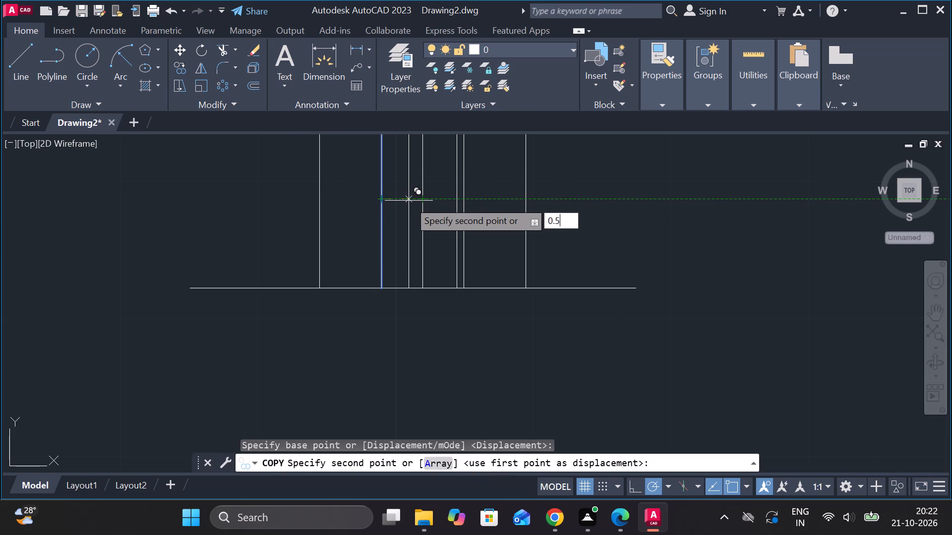
key("Return")
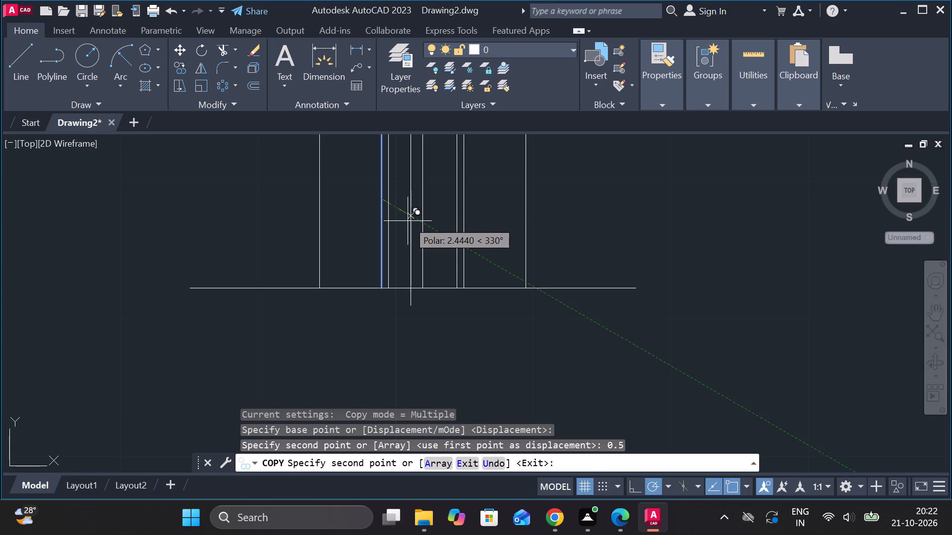
scroll(404, 255, "down", 2)
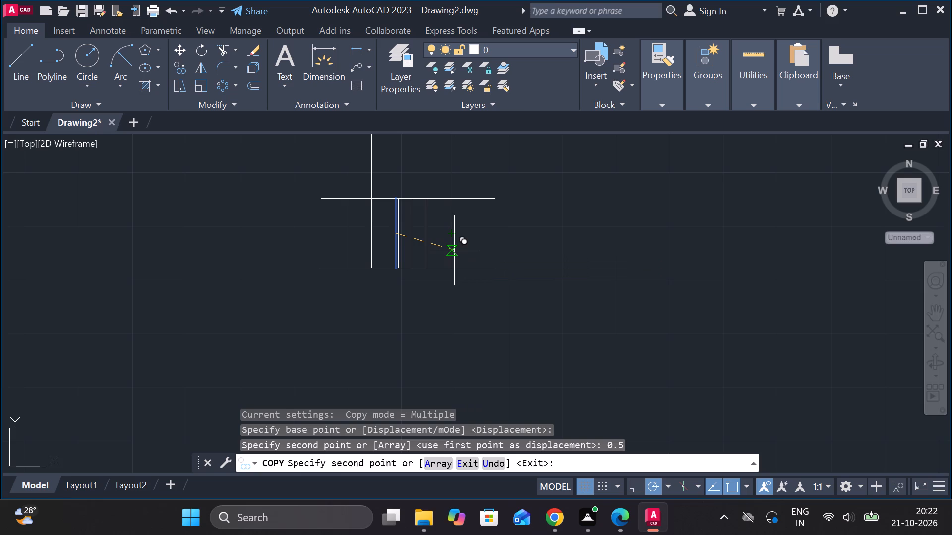
key("Escape")
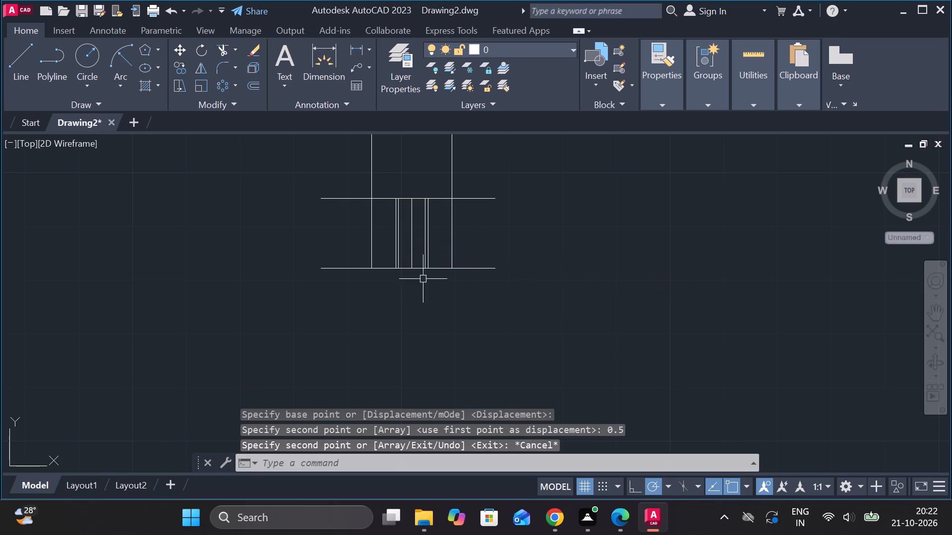
Trim both ends of the lowest horizontal line that overhang the part's outer vertical sides.
scroll(392, 272, "up", 3)
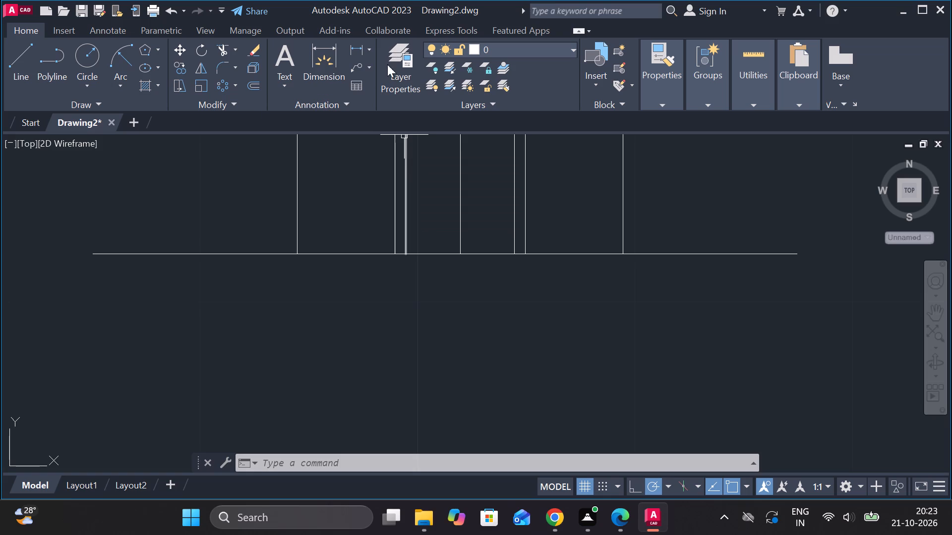
left_click(221, 47)
left_click(210, 255)
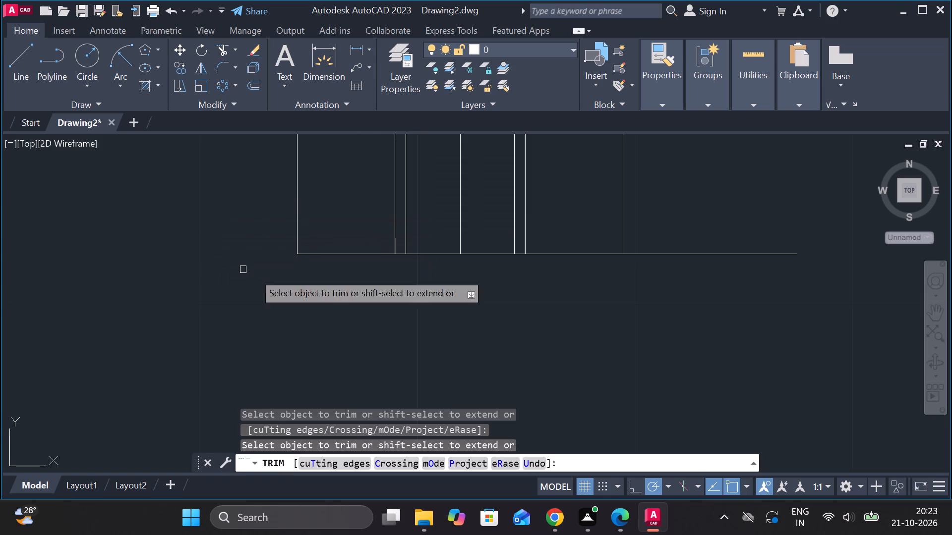
left_click(692, 252)
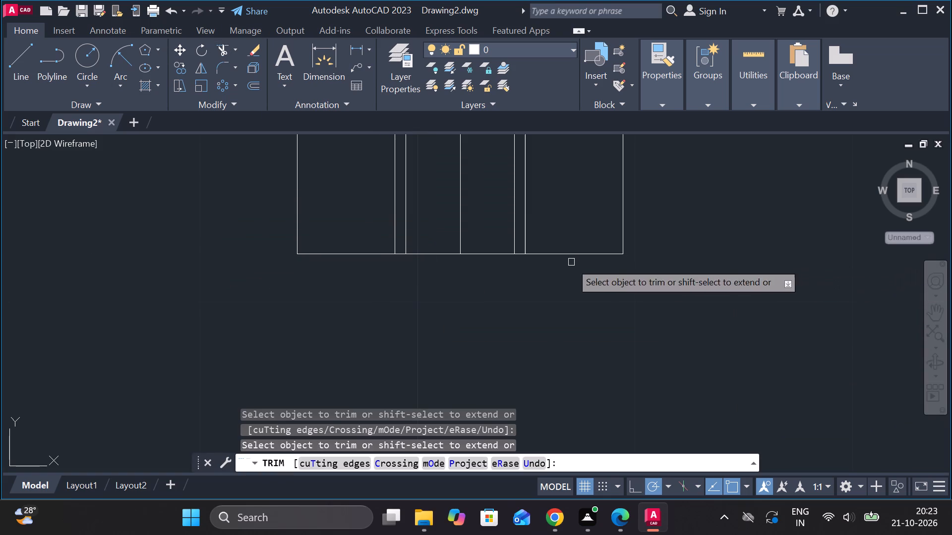
key("grave")
key("Escape")
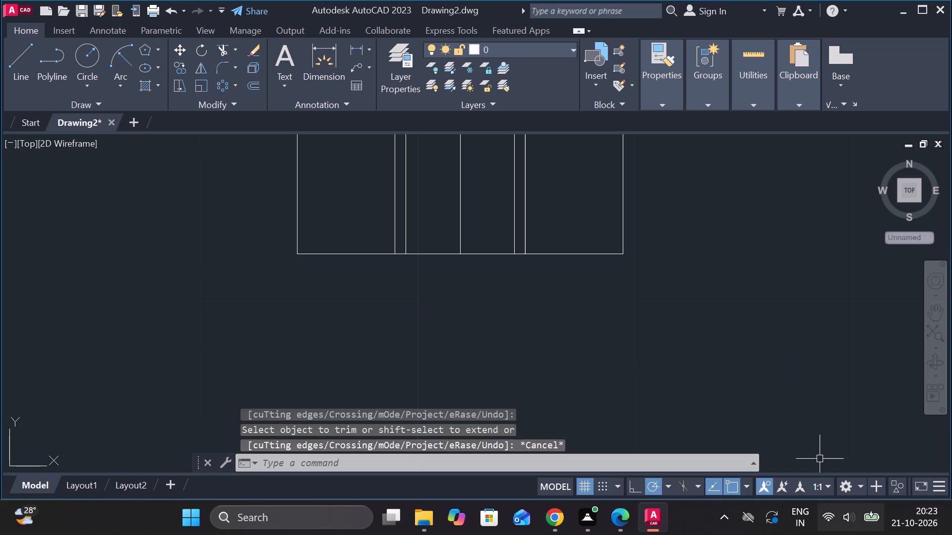
Copy the trimmed bottom line of the part straight up by 1.
left_click(483, 254)
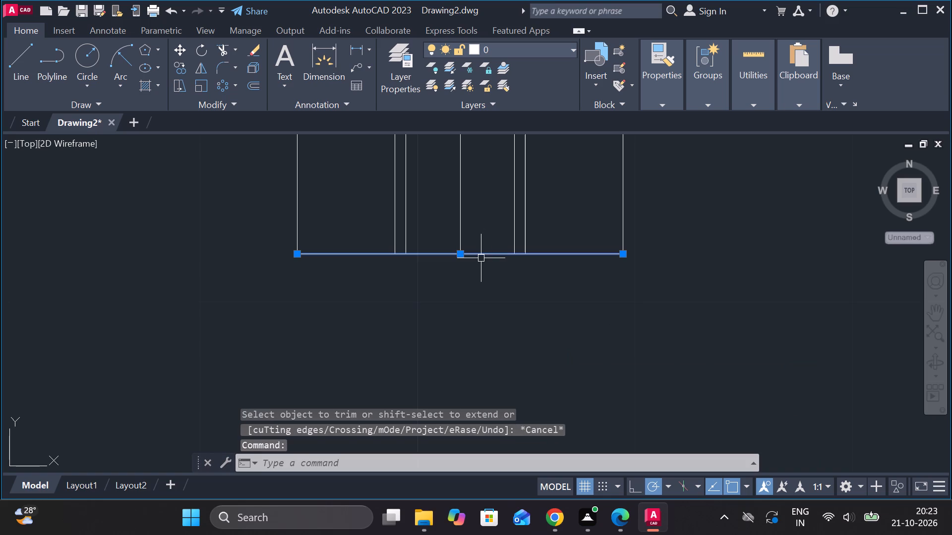
type("CO")
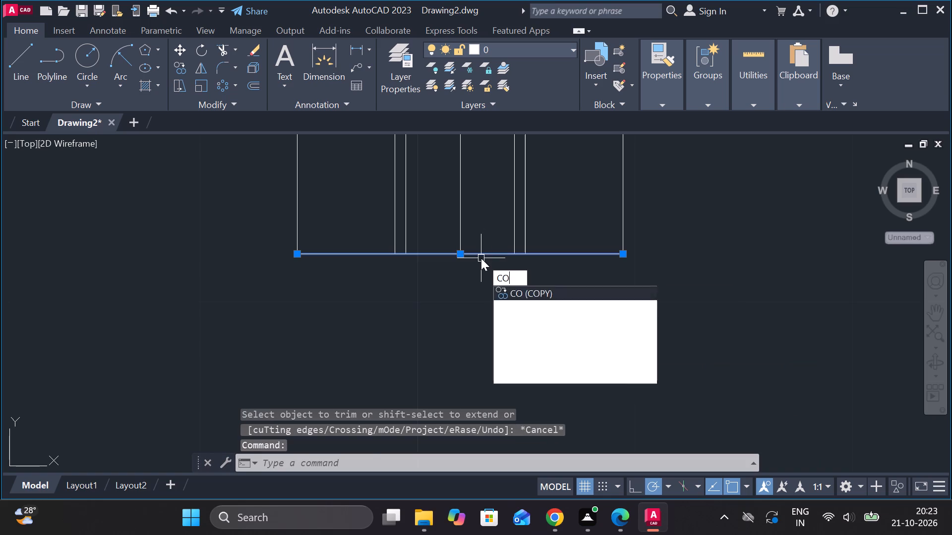
key("Return")
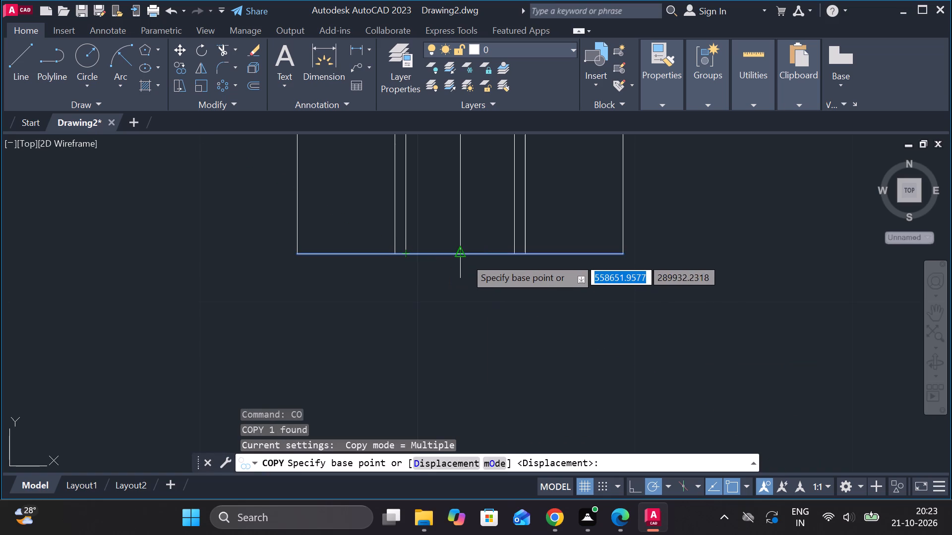
left_click(465, 258)
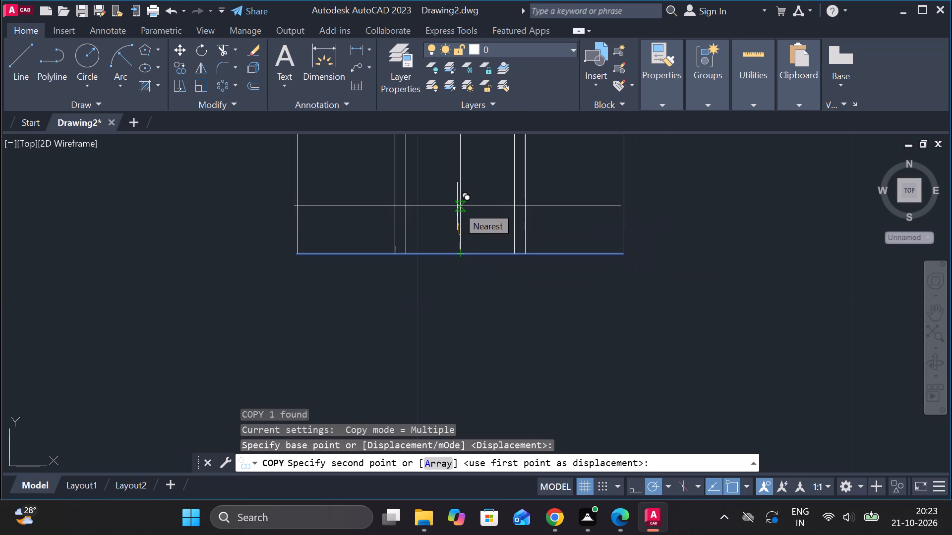
key("1")
key("Return")
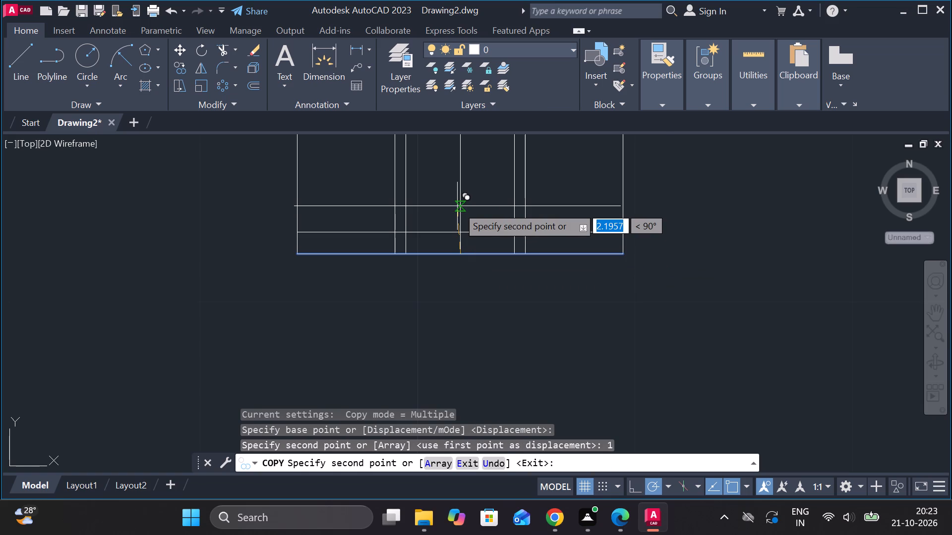
key("Escape")
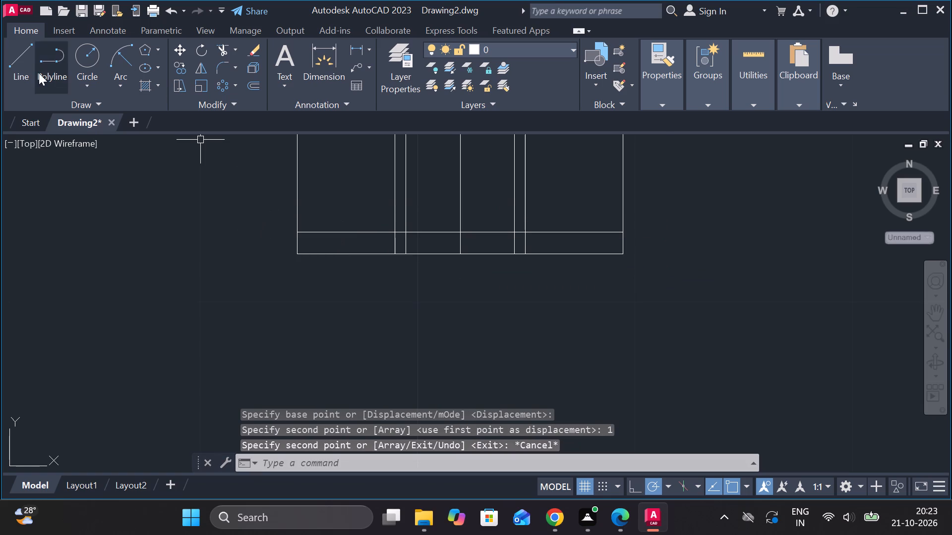
Draw a diagonal from the inner left line's bottom end to where its outer neighbour crosses the horizontal line above the base.
left_click(21, 70)
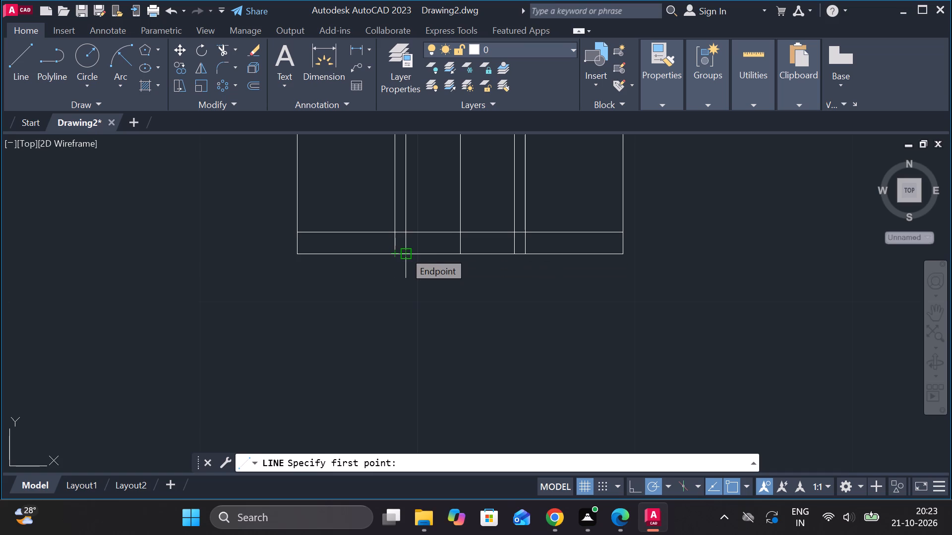
left_click(404, 251)
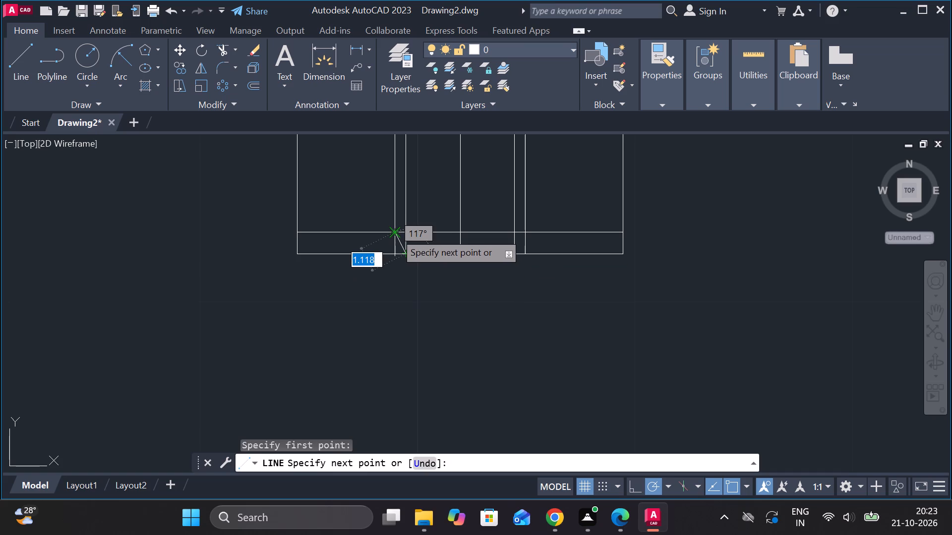
left_click(395, 232)
key("Escape")
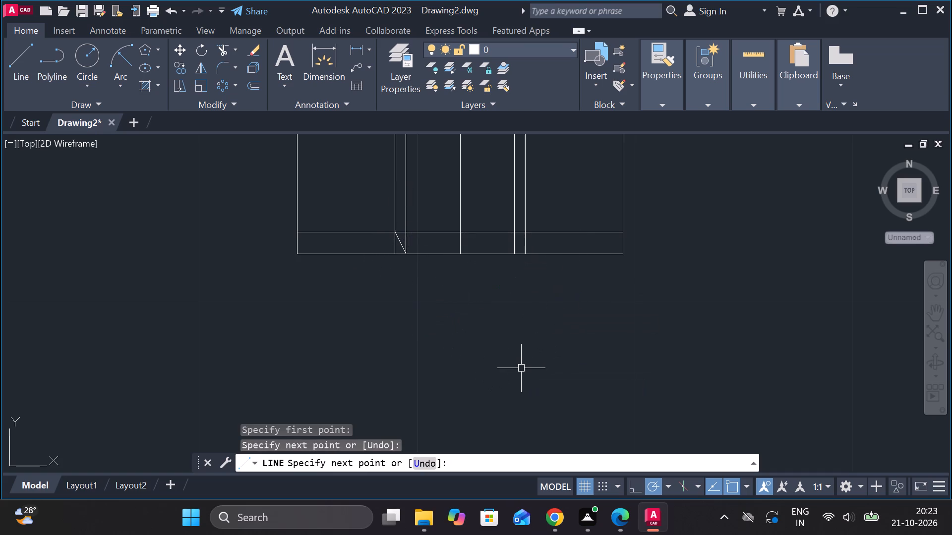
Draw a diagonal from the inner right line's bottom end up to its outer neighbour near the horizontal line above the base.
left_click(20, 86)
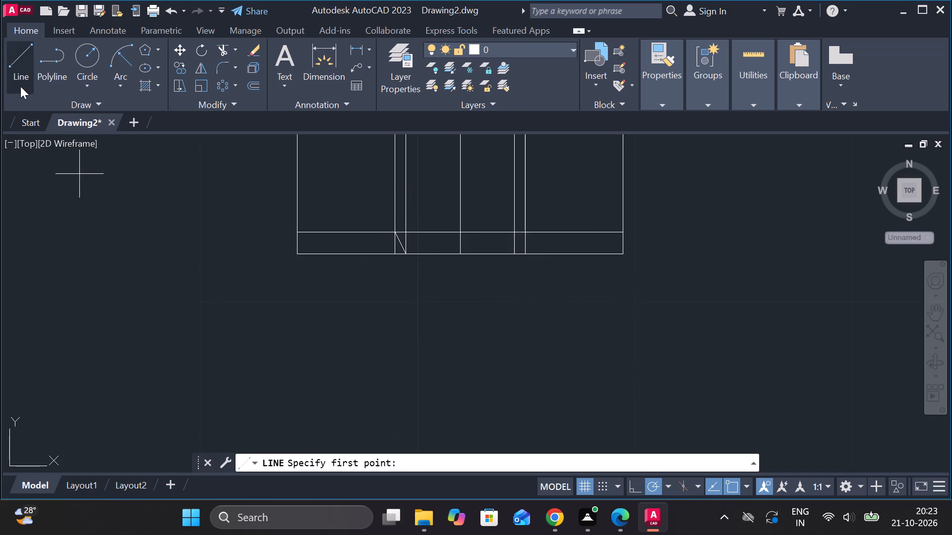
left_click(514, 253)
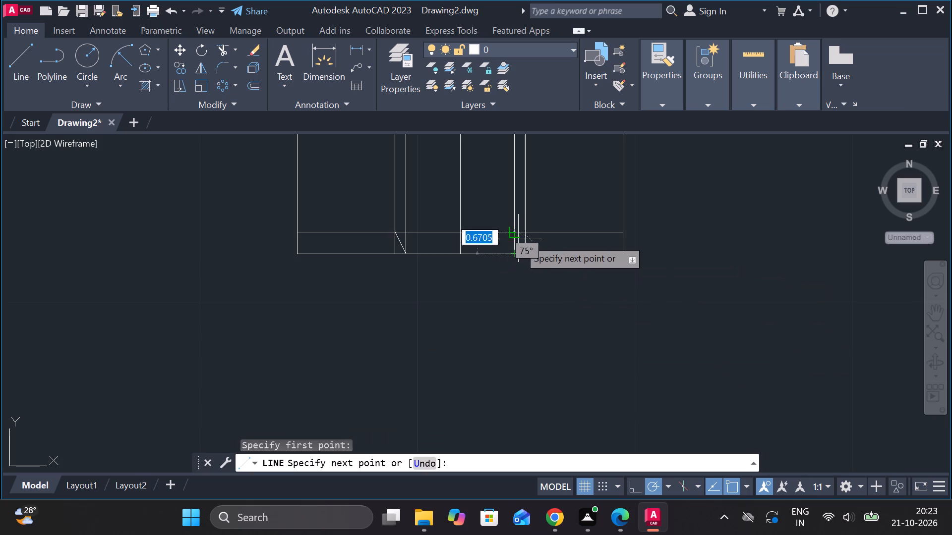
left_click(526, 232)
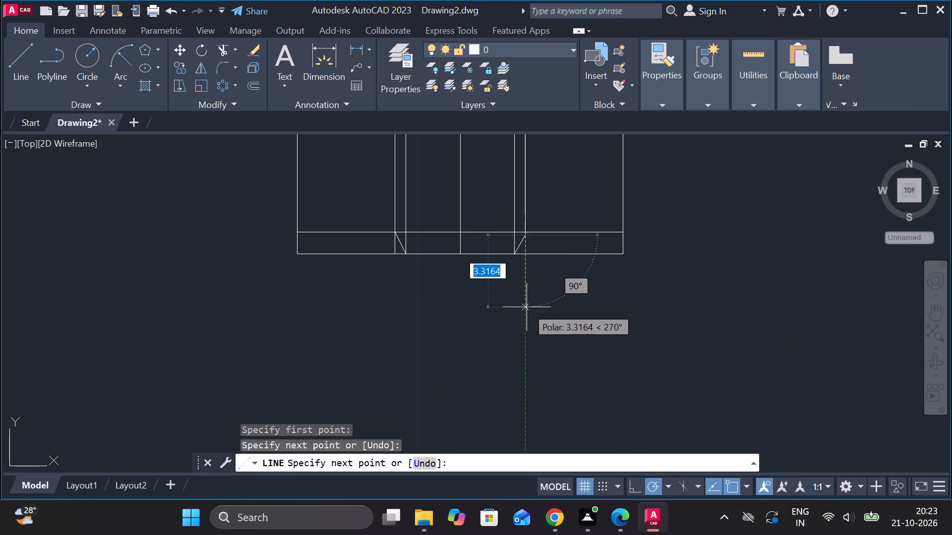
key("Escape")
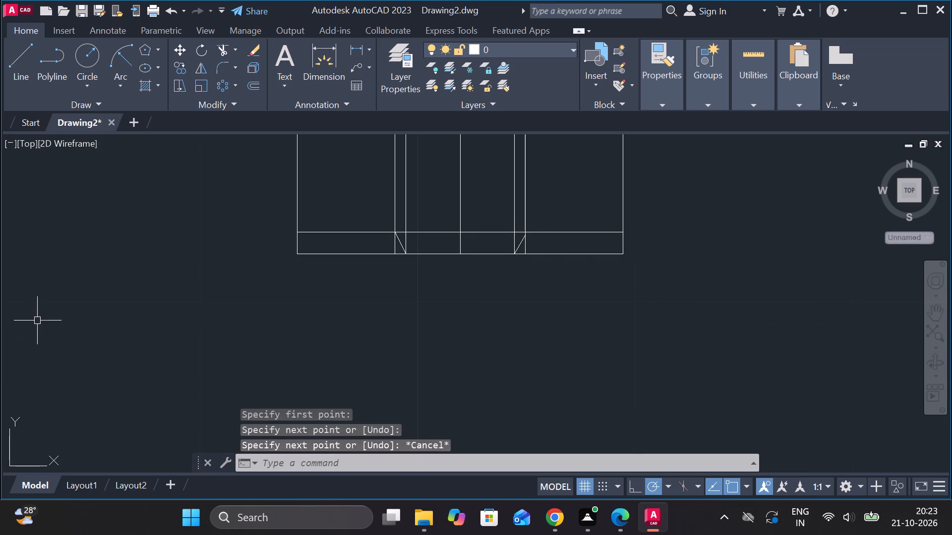
Trim the horizontal line above the base on both sides, keeping only the part between the outer lines of the central hole.
left_click(224, 51)
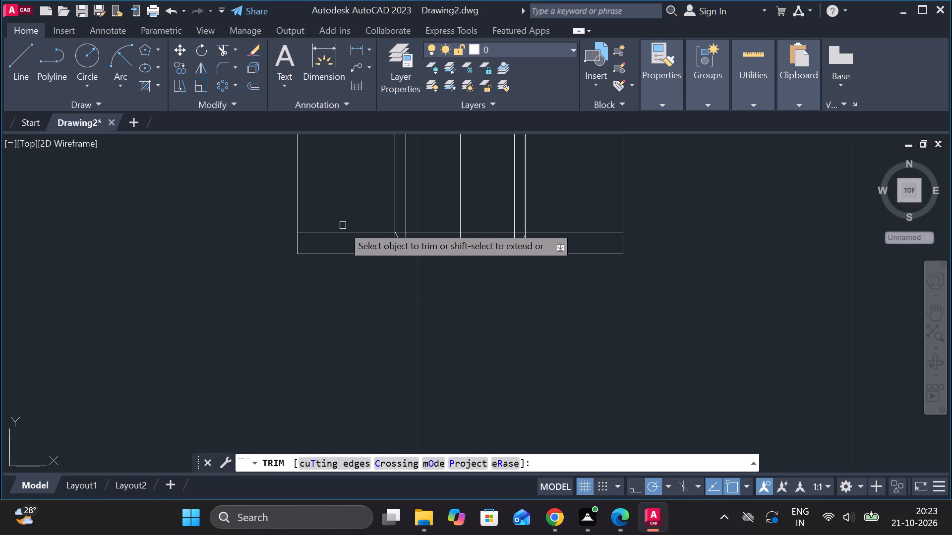
left_click(345, 231)
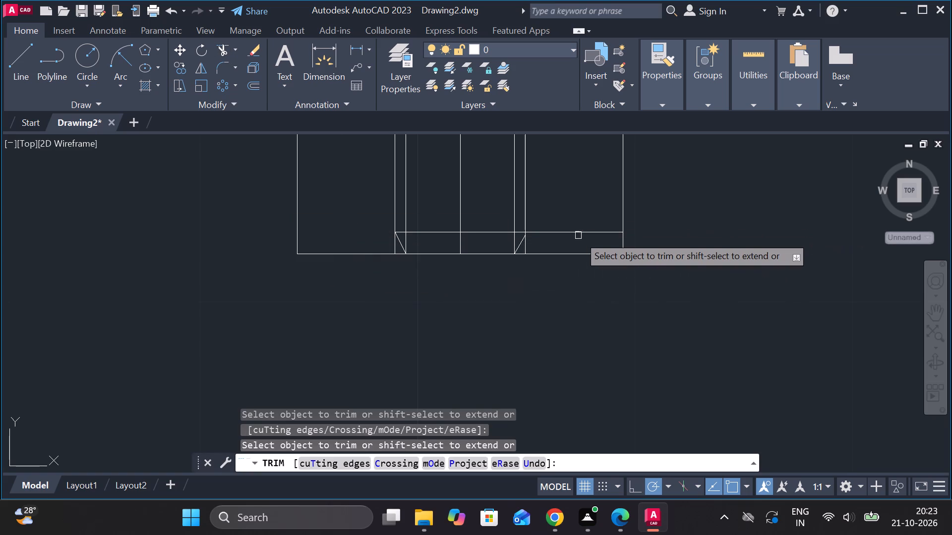
left_click(579, 236)
scroll(567, 231, "down", 3)
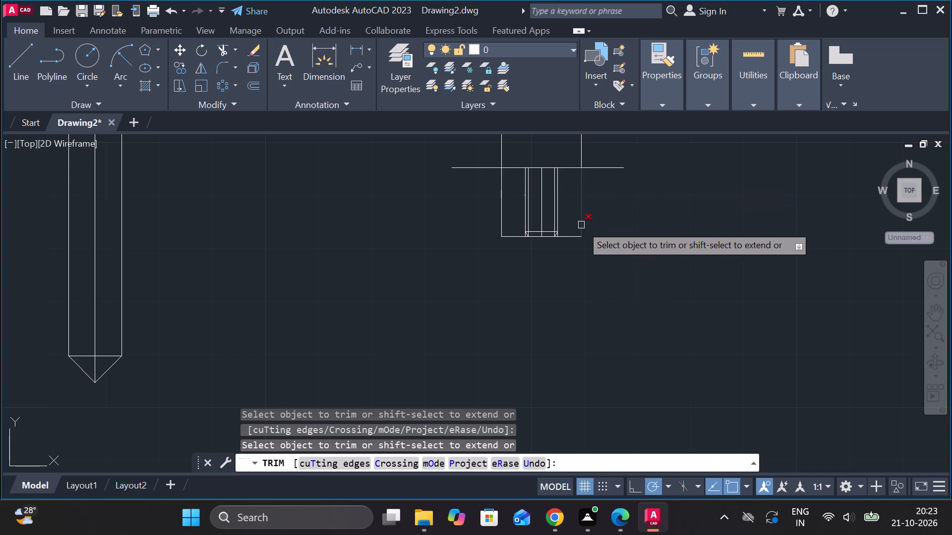
scroll(581, 225, "up", 3)
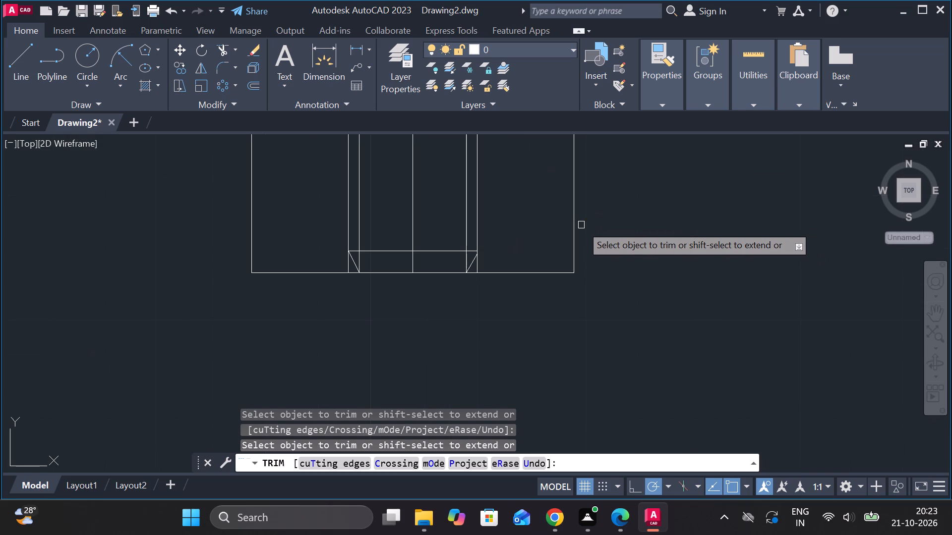
key("Escape")
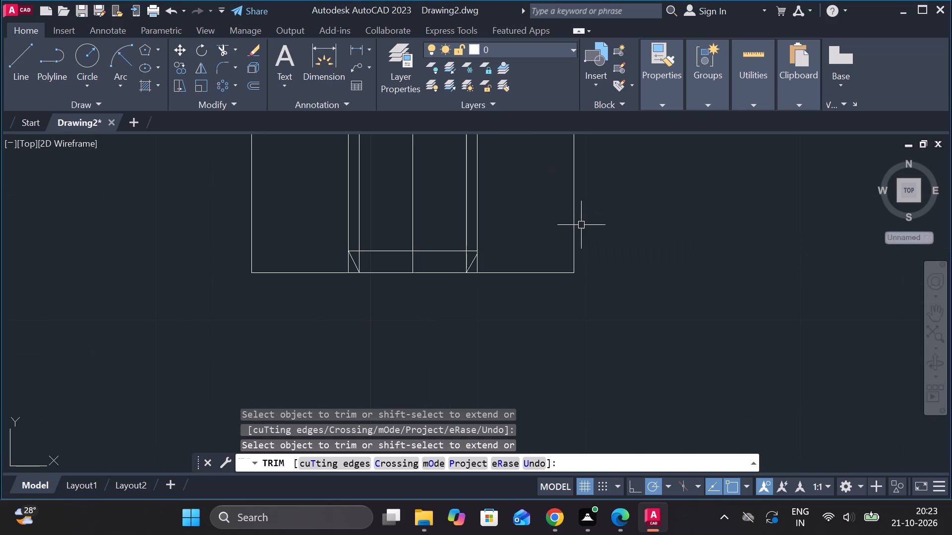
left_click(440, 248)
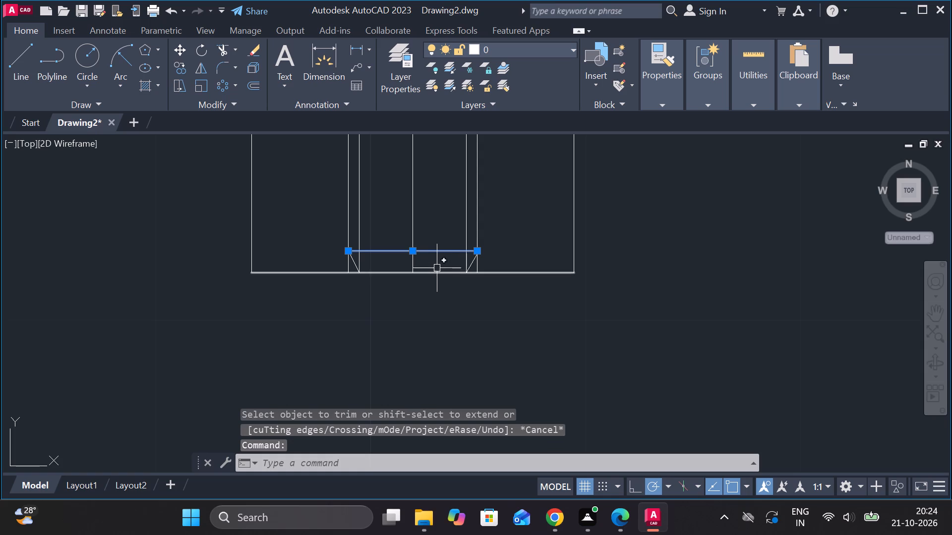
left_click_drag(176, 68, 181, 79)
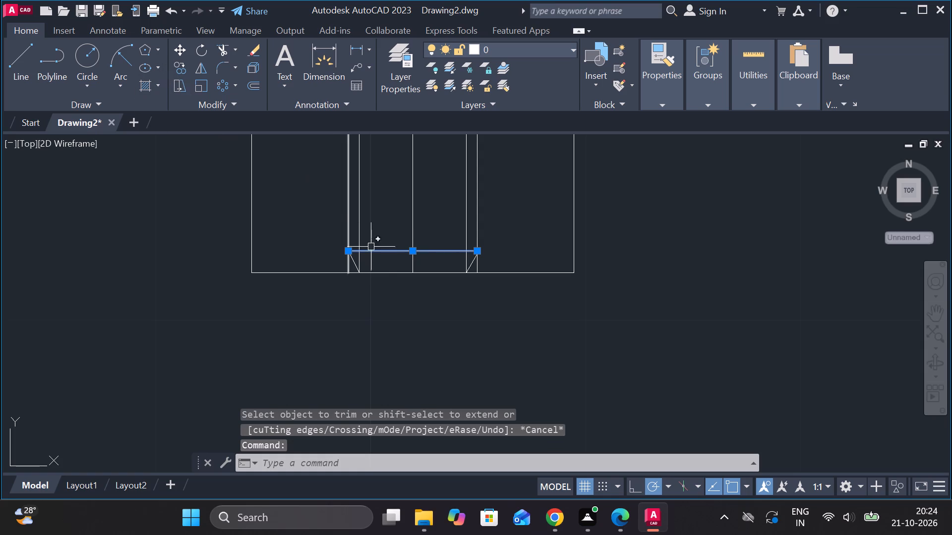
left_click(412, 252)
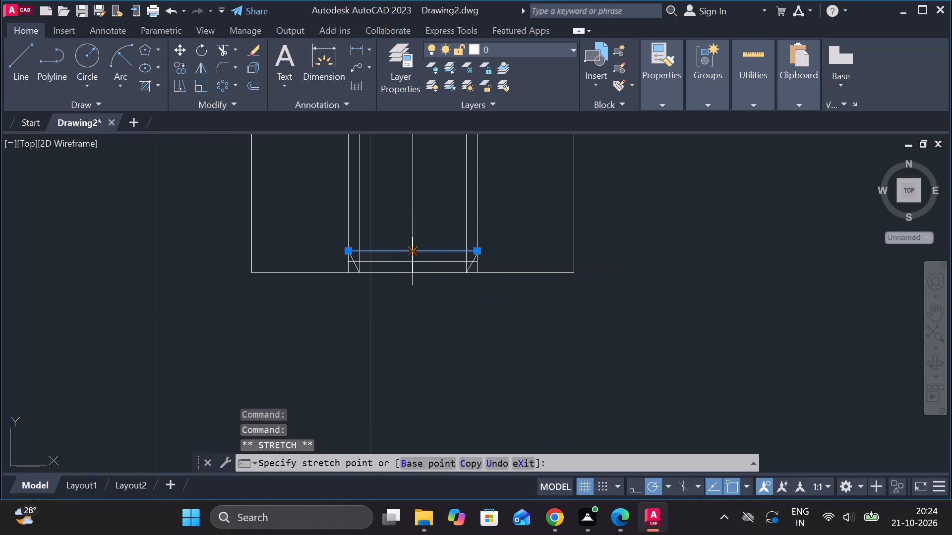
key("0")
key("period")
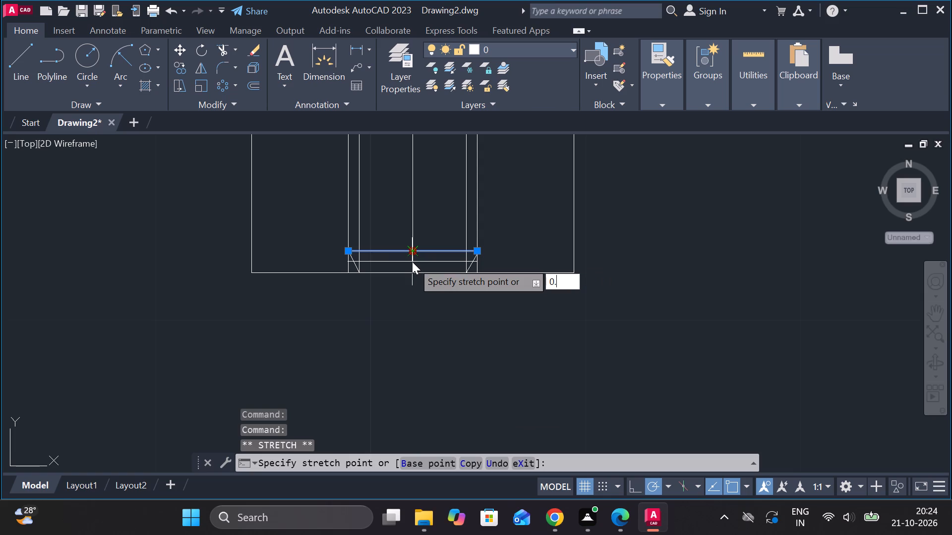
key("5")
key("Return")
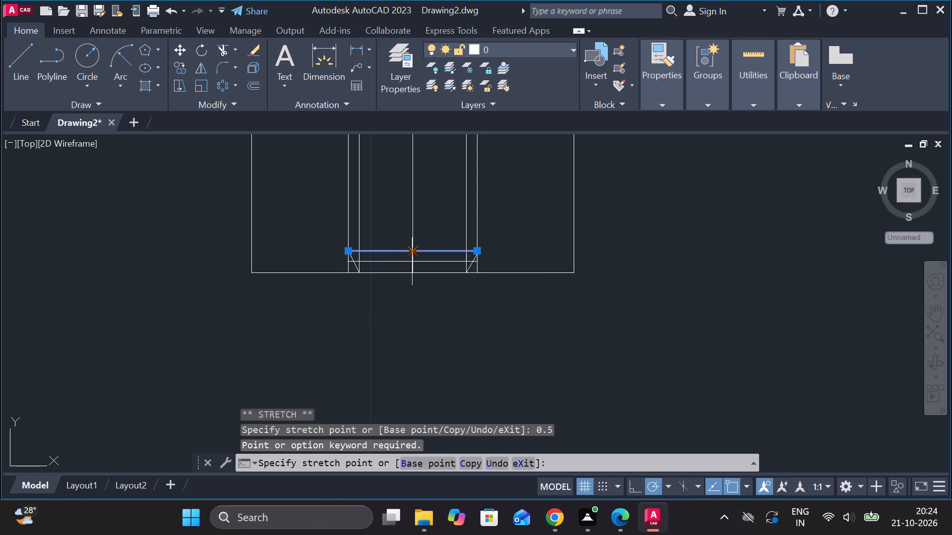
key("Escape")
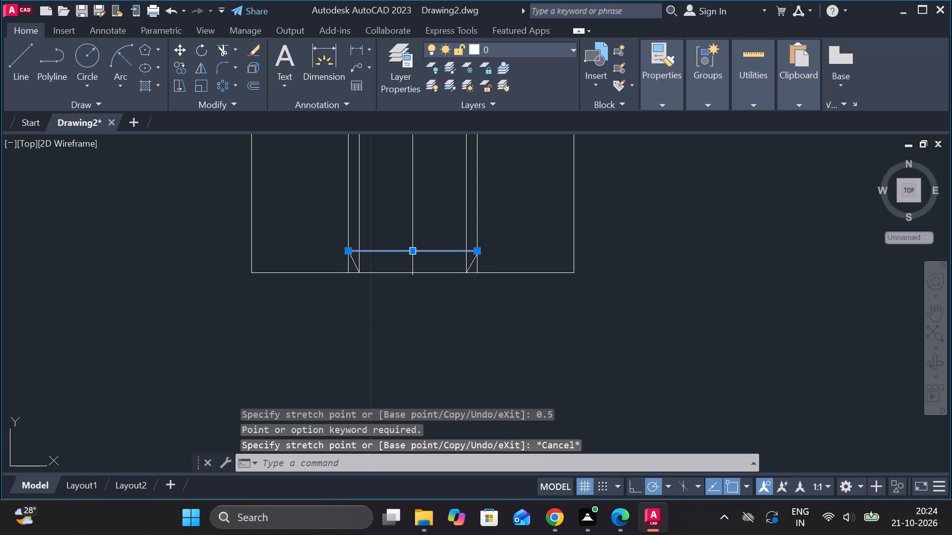
Move the short horizontal line straight down by 0.5 toward the part's bottom edge.
left_click(413, 250)
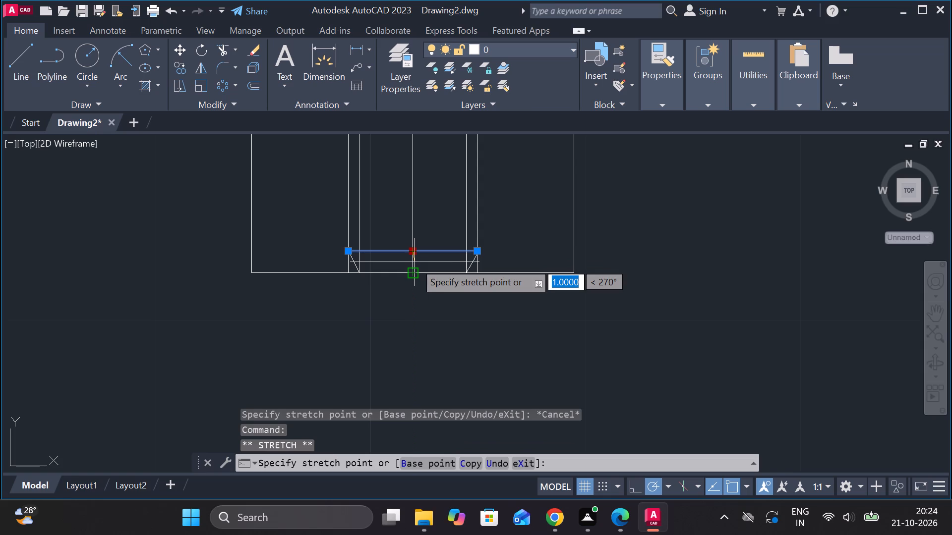
type("0.5")
key("Return")
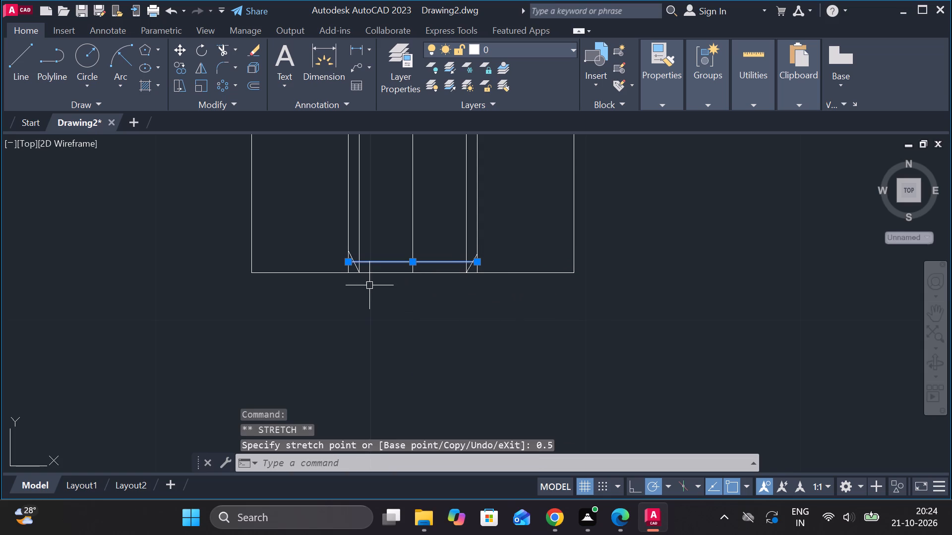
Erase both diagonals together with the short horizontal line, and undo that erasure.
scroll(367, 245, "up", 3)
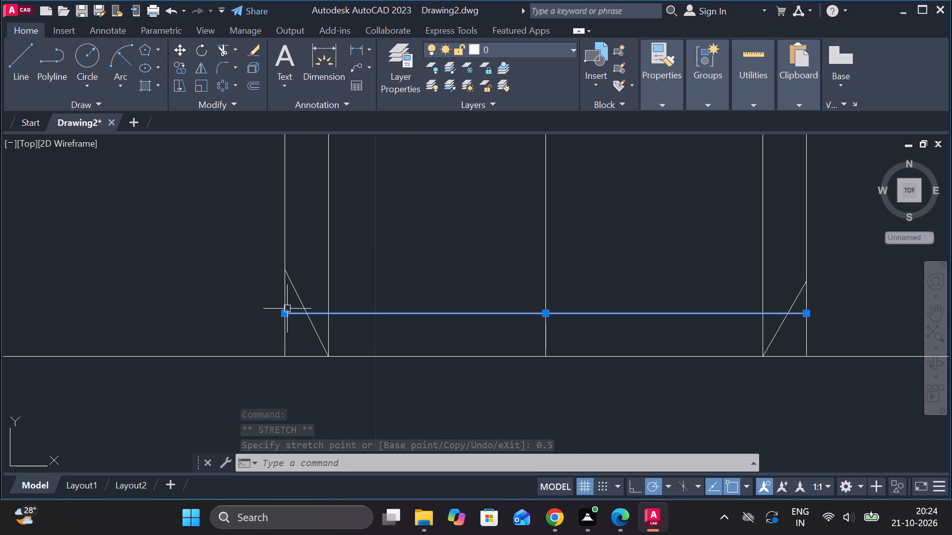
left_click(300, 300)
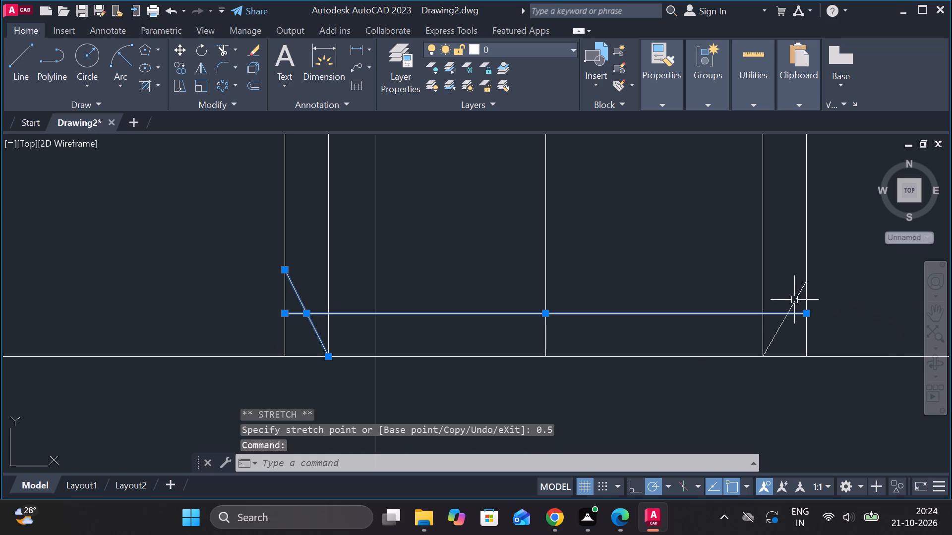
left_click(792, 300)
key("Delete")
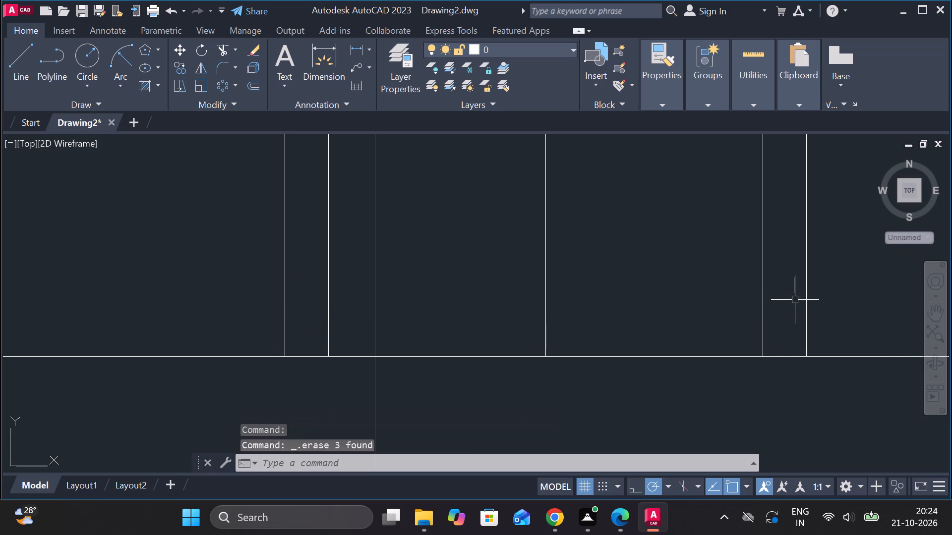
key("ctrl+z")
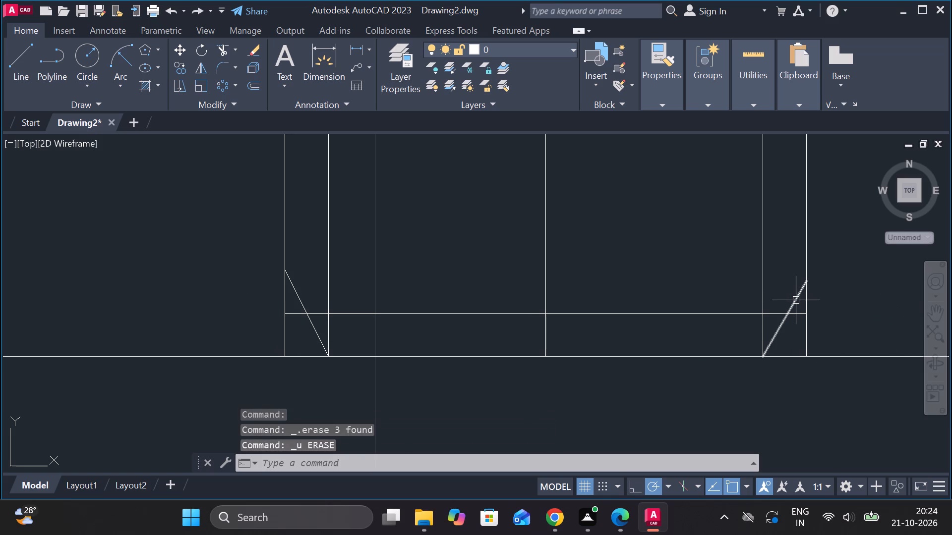
Erase only the two steep diagonals at the hole's lower corners, leaving the short horizontal line in place.
left_click(796, 302)
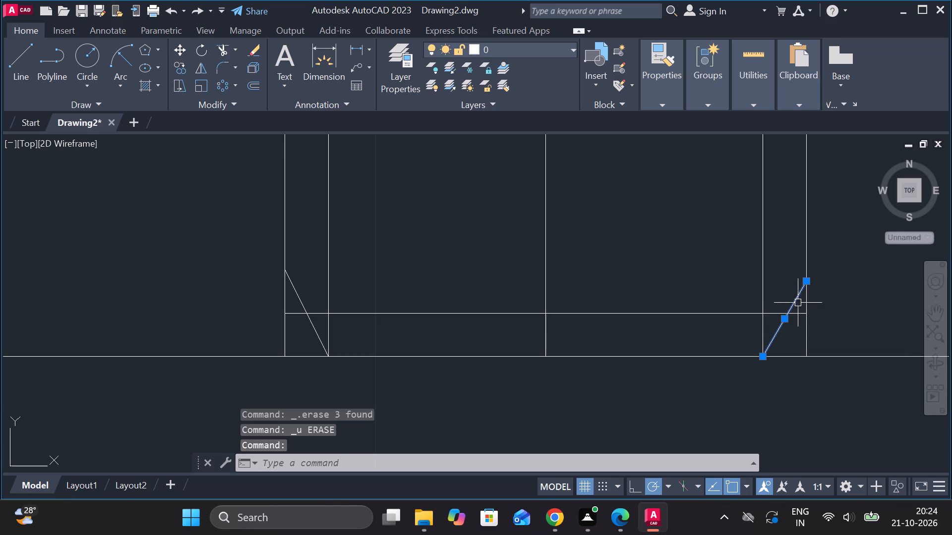
left_click(301, 290)
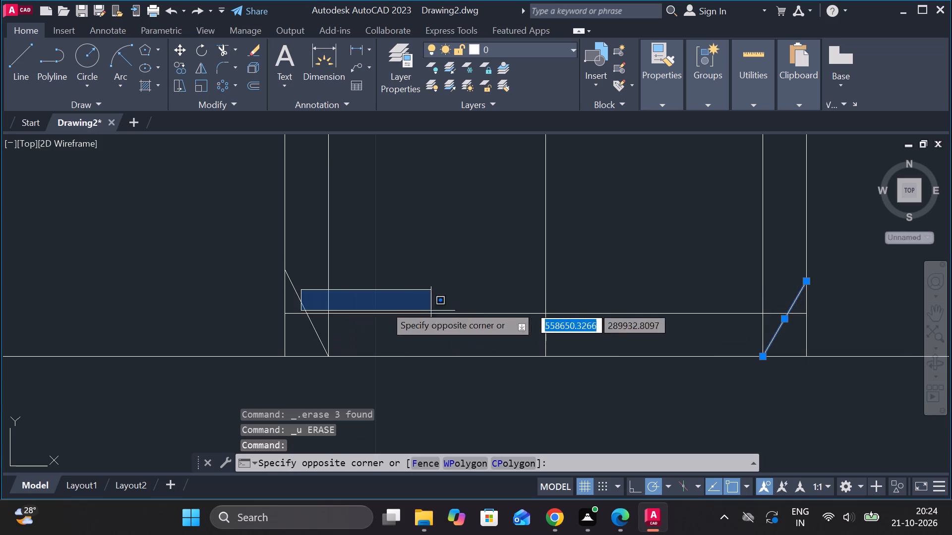
left_click(304, 294)
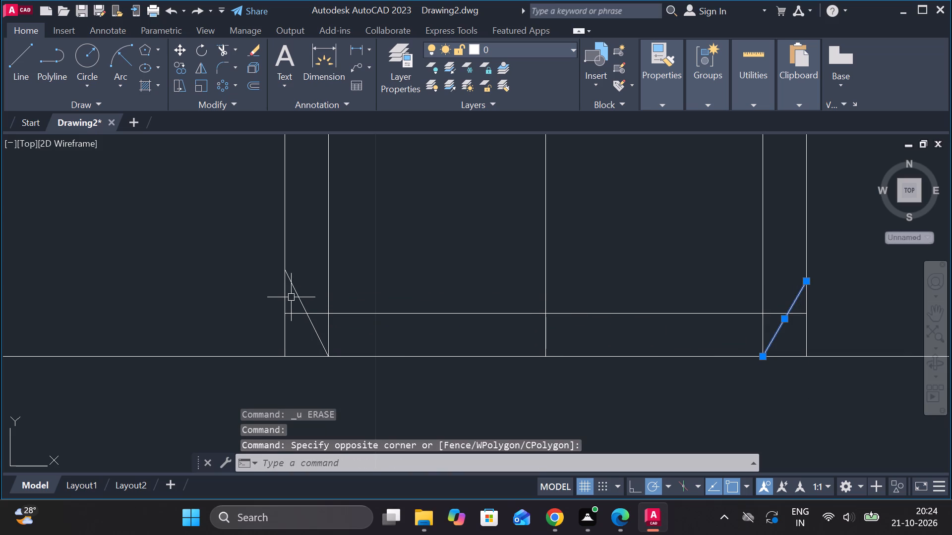
left_click(297, 298)
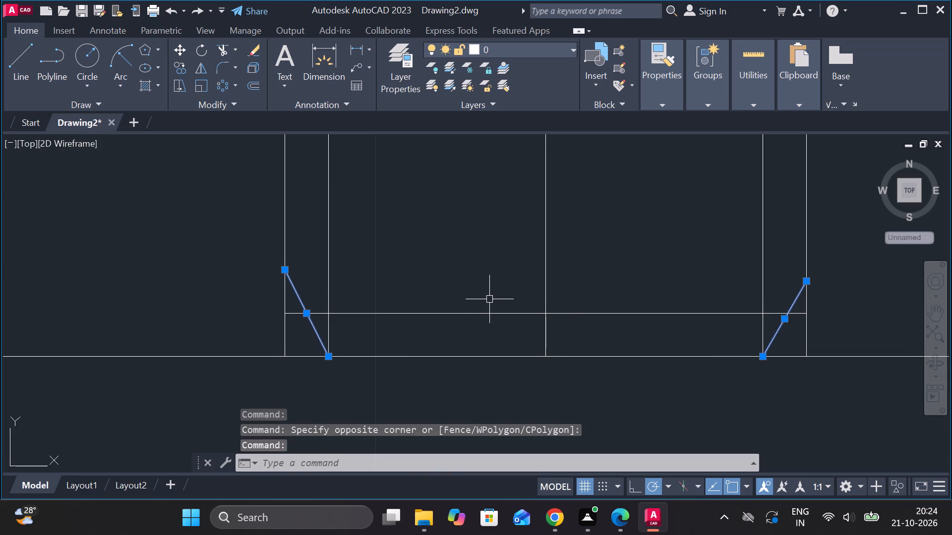
key("Delete")
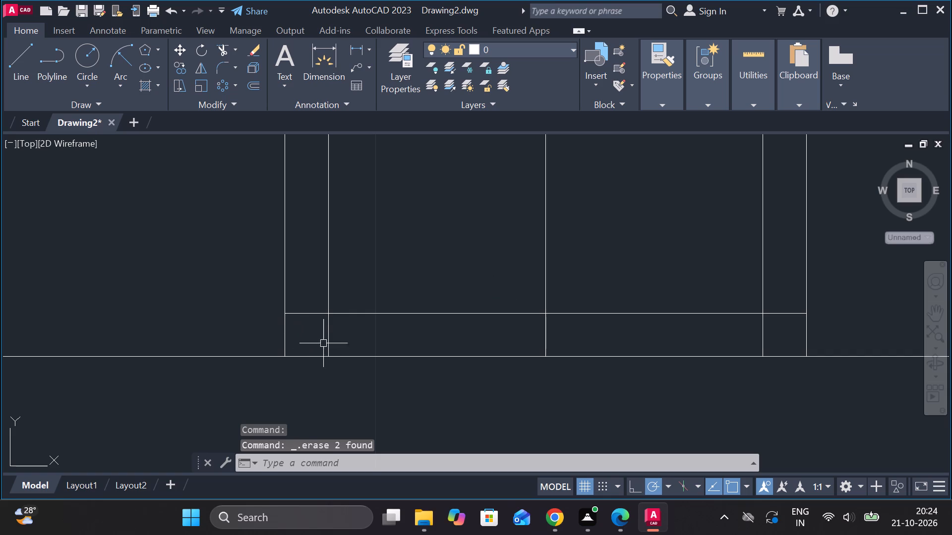
Draw chamfer diagonals on both sides, from each inner line's bottom end to where its outer neighbour meets the short horizontal line.
left_click(12, 52)
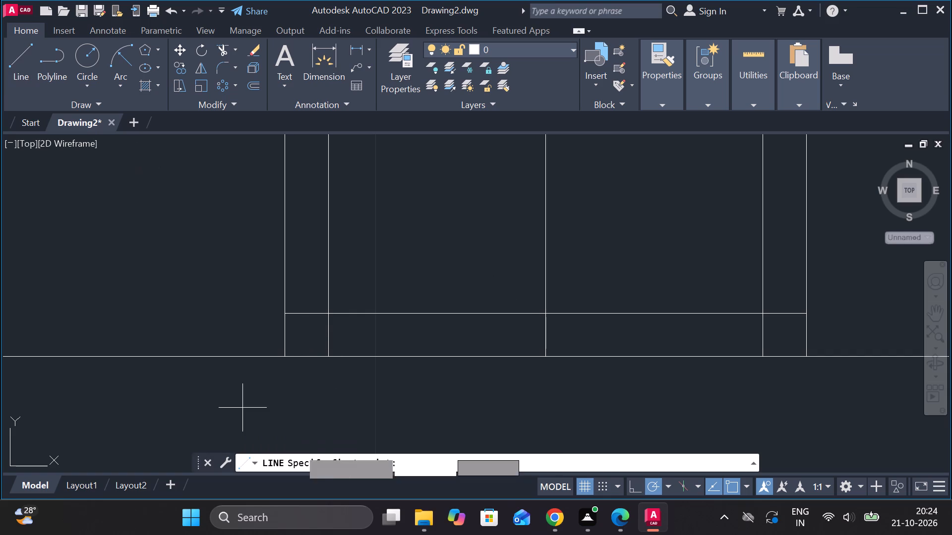
left_click(329, 352)
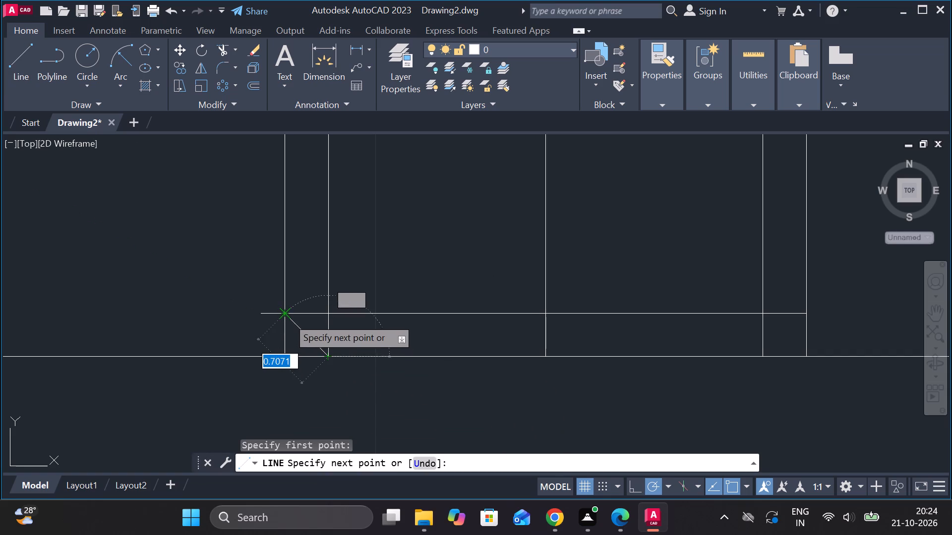
left_click(286, 316)
key("Escape")
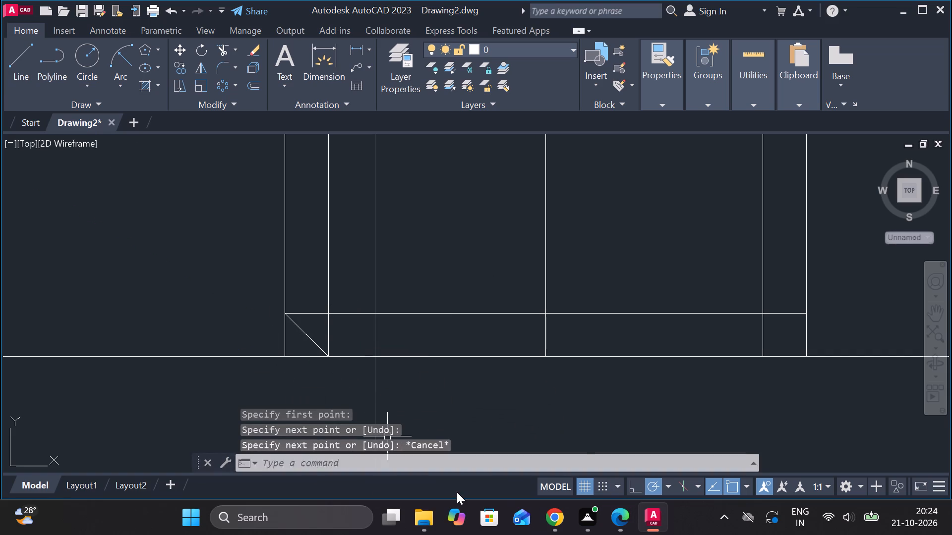
left_click(10, 59)
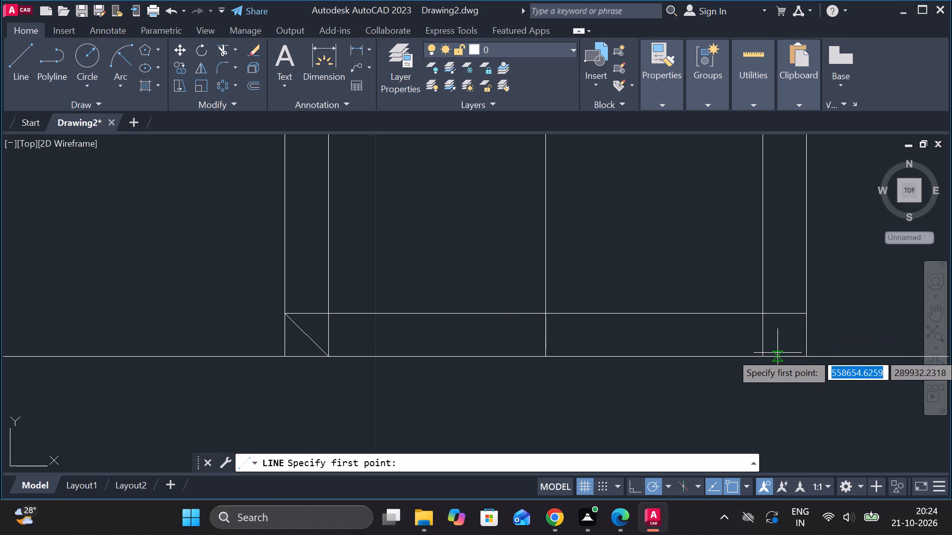
left_click(763, 354)
left_click(803, 312)
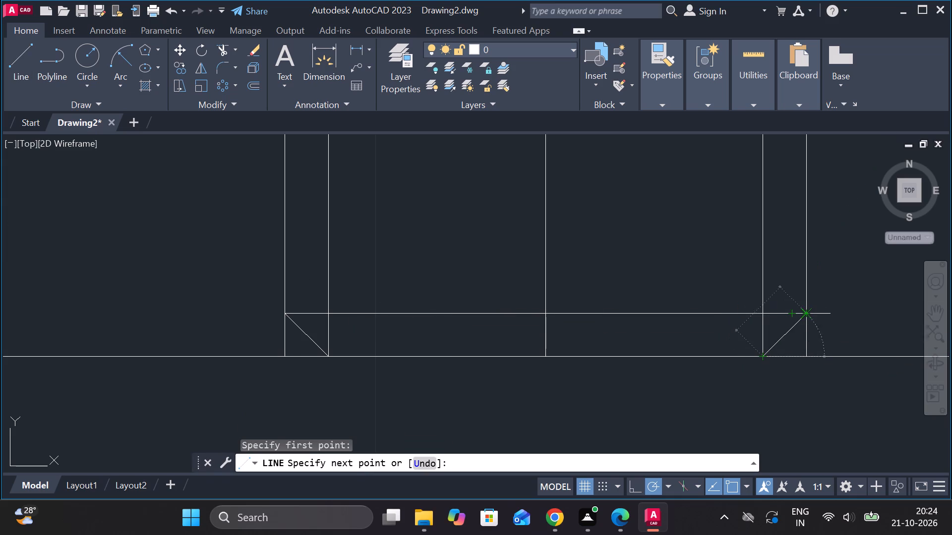
key("Escape")
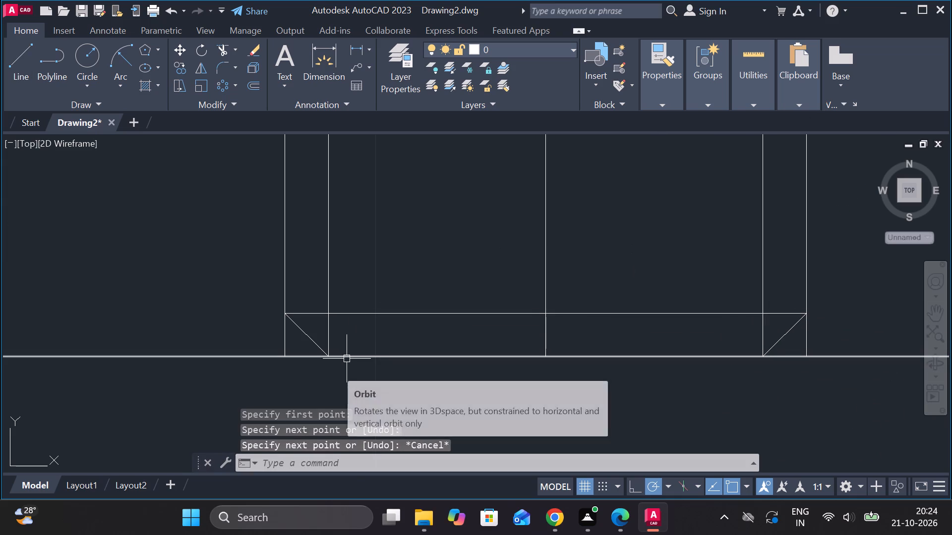
Trim the outer vertical sides and bottom-edge overhangs below the lower horizontal line, leaving only the narrow central stem.
scroll(357, 359, "down", 3)
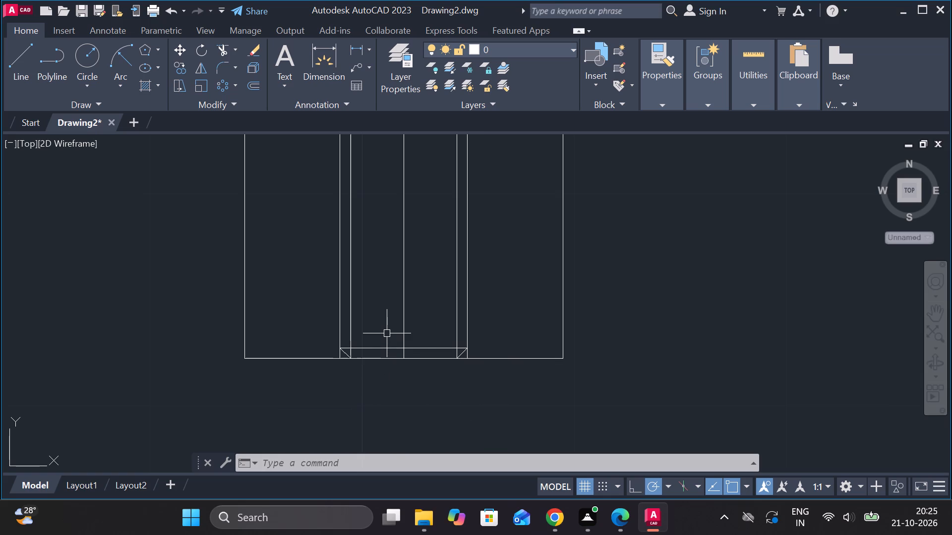
scroll(345, 336, "down", 1)
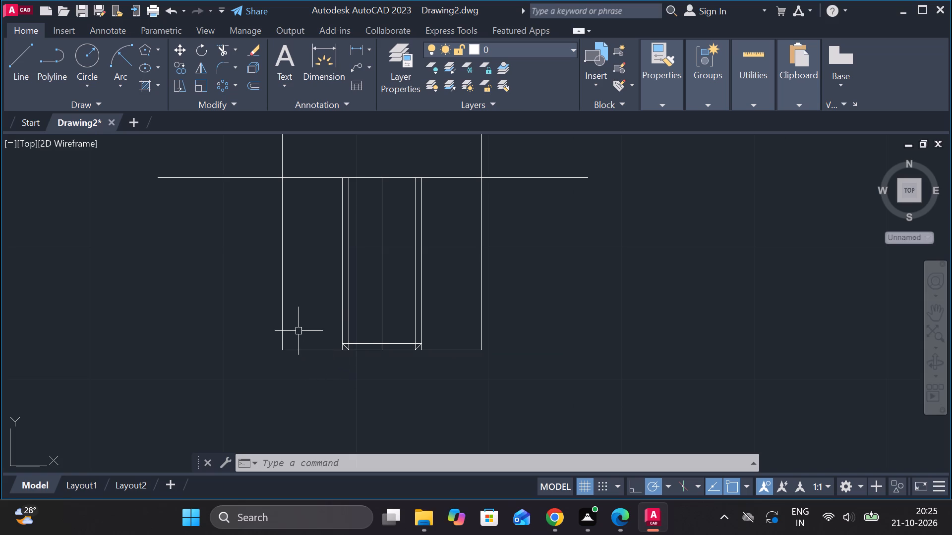
left_click(279, 291)
scroll(279, 291, "down", 3)
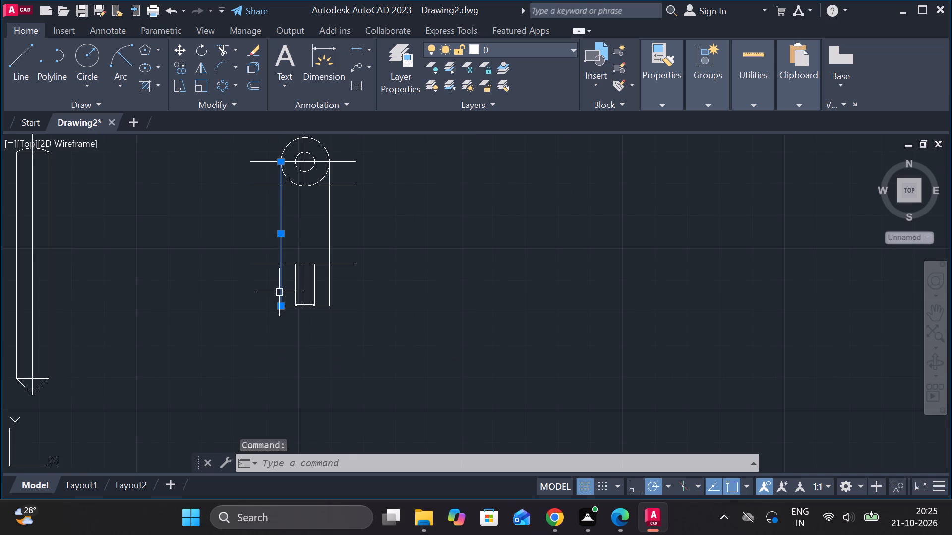
key("Escape")
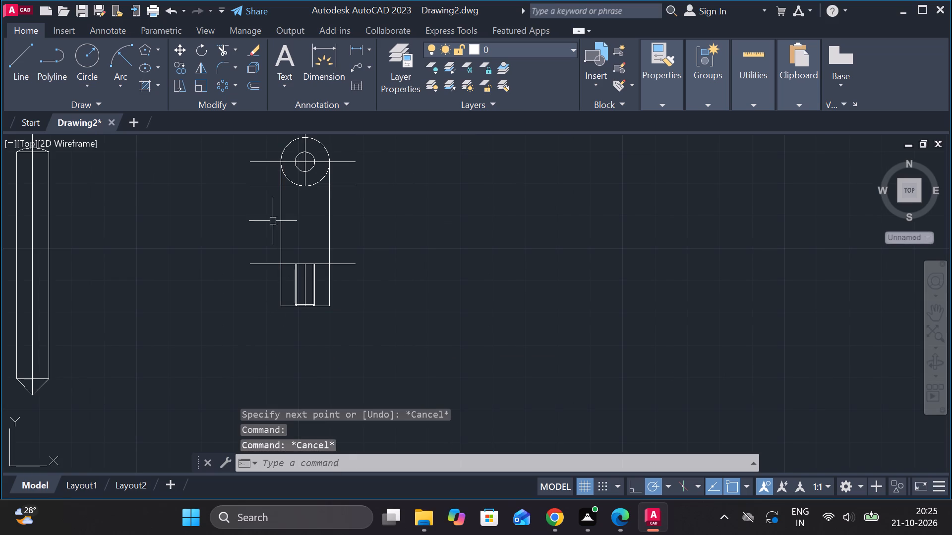
left_click(224, 48)
left_click(283, 296)
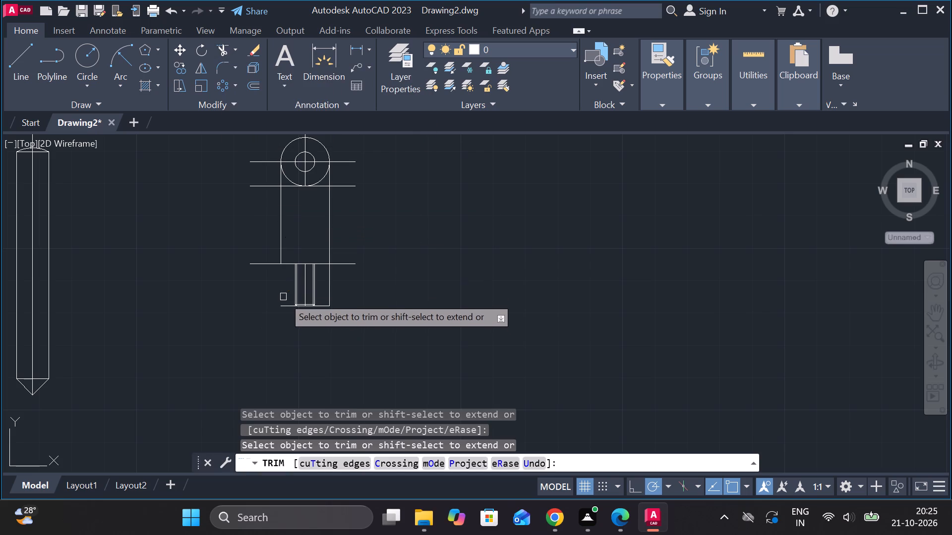
left_click(286, 306)
left_click(326, 303)
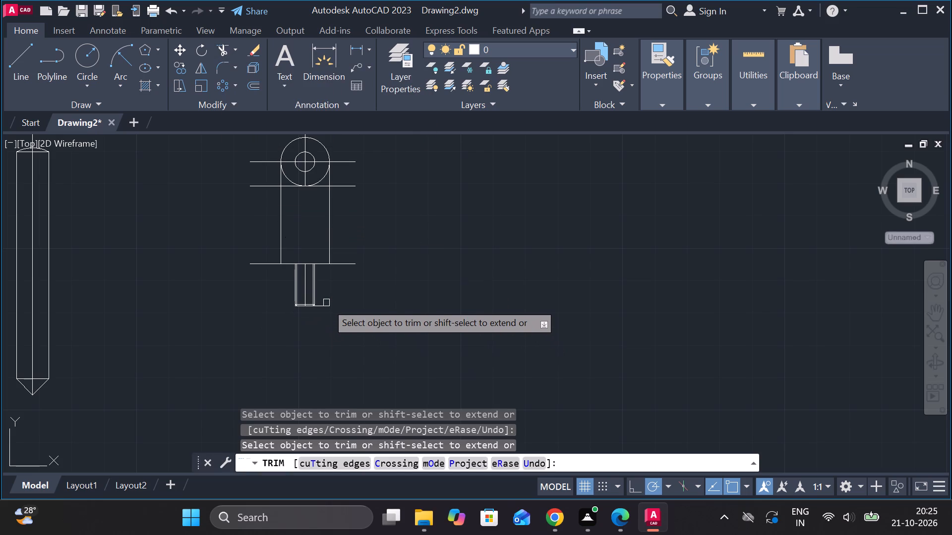
left_click(326, 306)
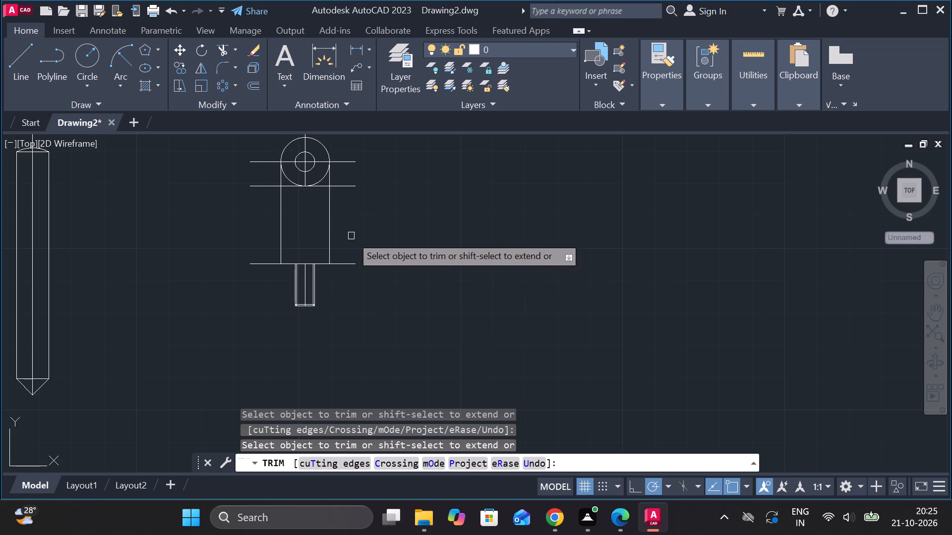
Trim both overhangs of the horizontal line beneath the eye and the eye's outer circle below its centre on both sides.
left_click(351, 187)
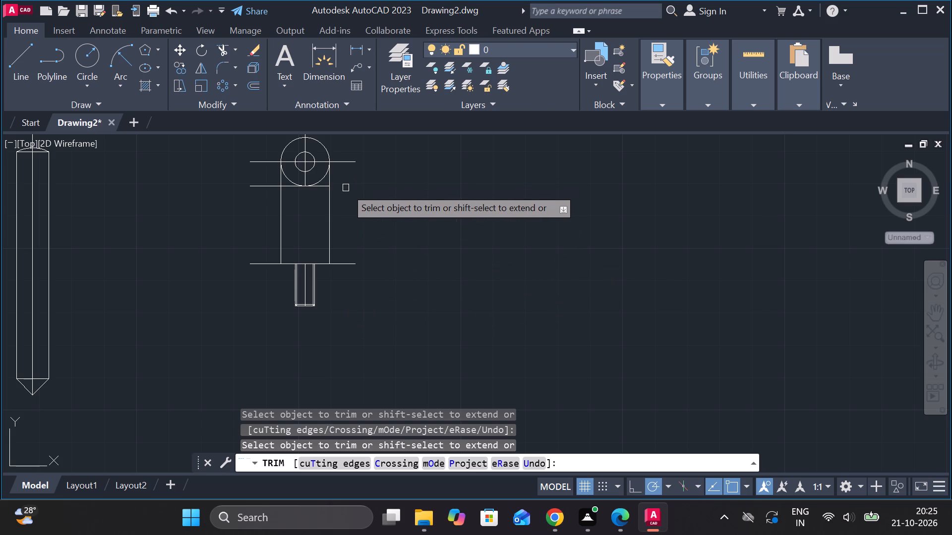
left_click(275, 190)
scroll(311, 174, "up", 2)
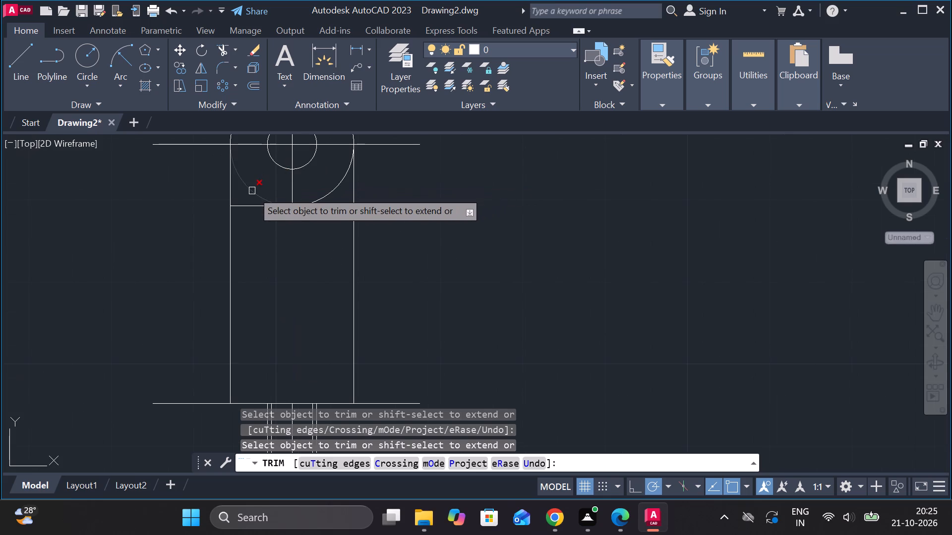
left_click(252, 191)
left_click(330, 193)
scroll(413, 177, "down", 3)
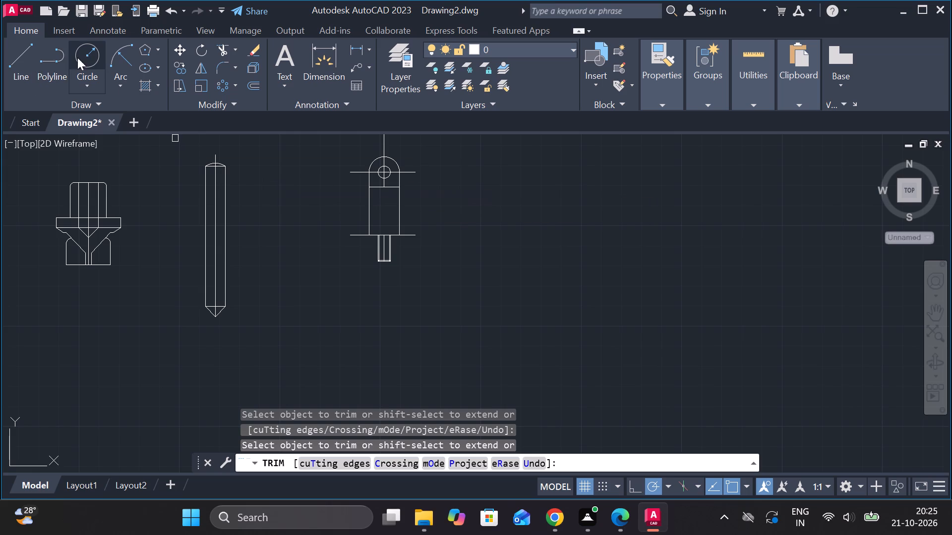
key("Escape")
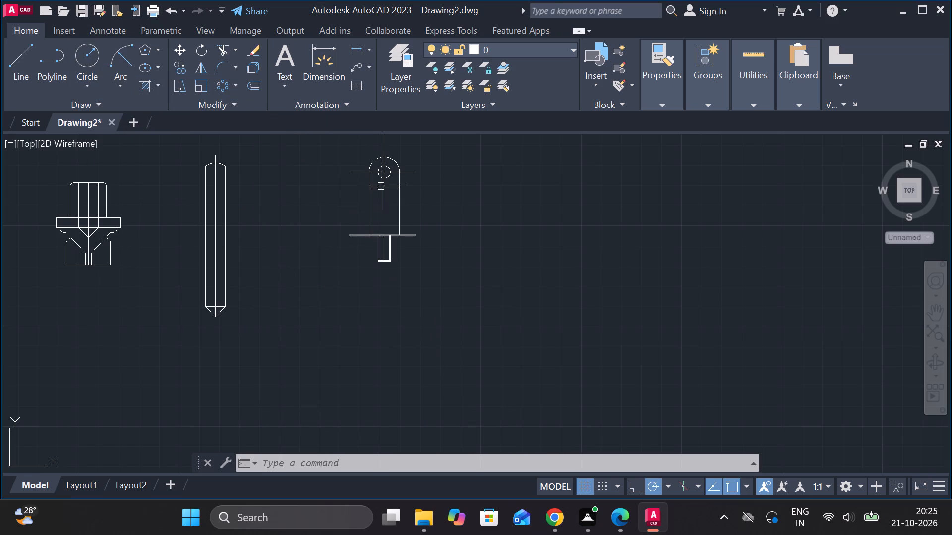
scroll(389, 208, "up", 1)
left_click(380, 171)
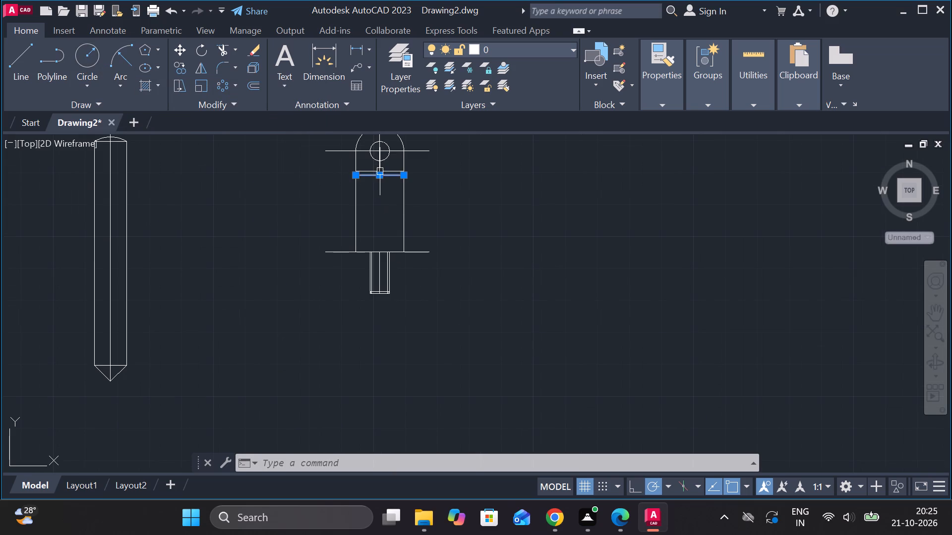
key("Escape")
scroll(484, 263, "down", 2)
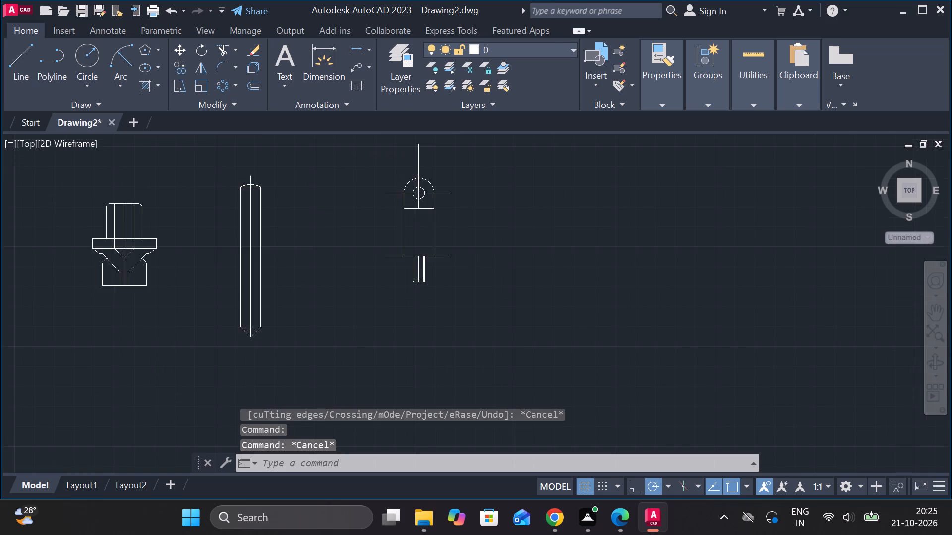
Stretch the lower end of the eye's vertical centre line straight down, well past the bottom of the stem.
scroll(484, 263, "down", 1)
scroll(471, 210, "up", 2)
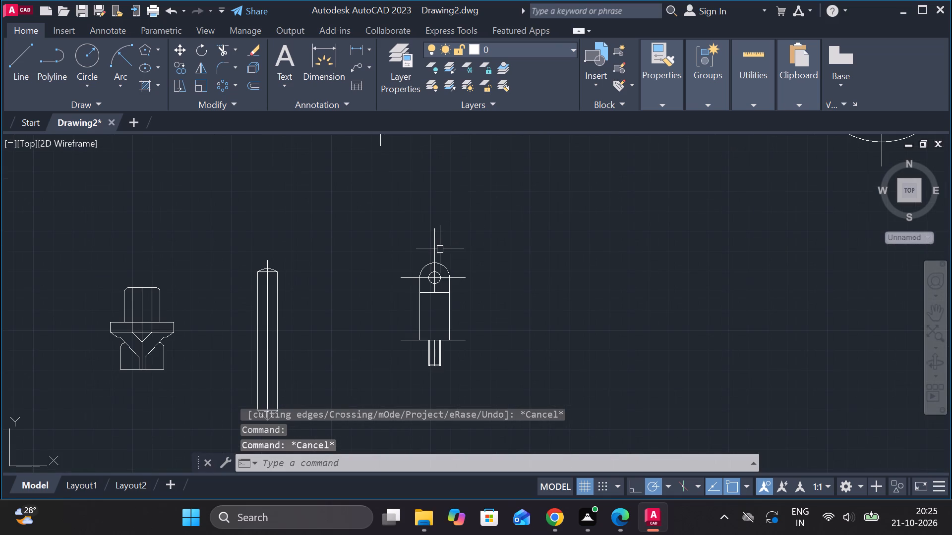
left_click(436, 247)
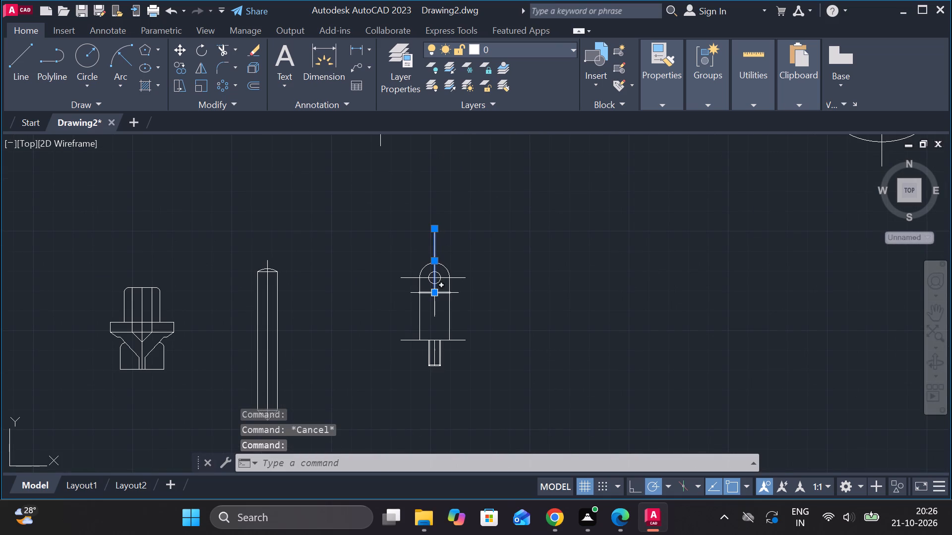
left_click(434, 290)
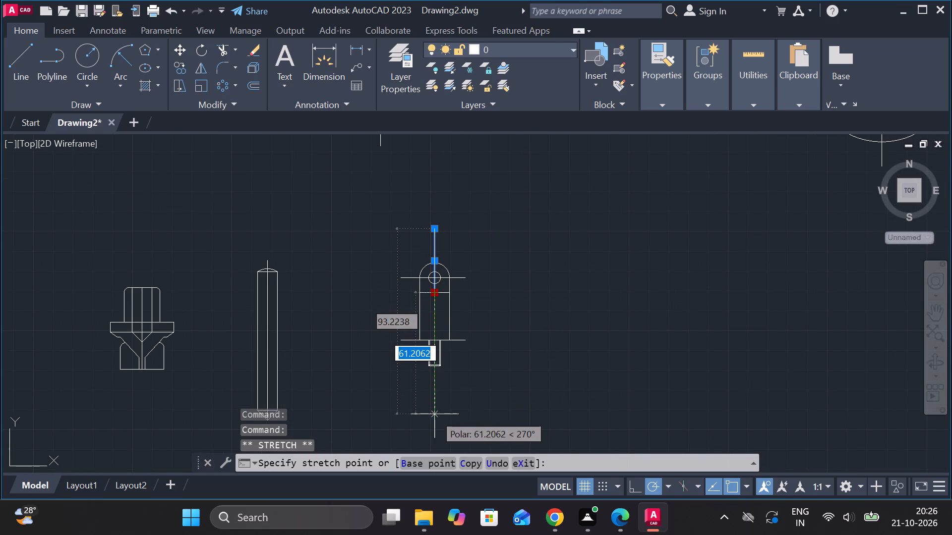
left_click(436, 438)
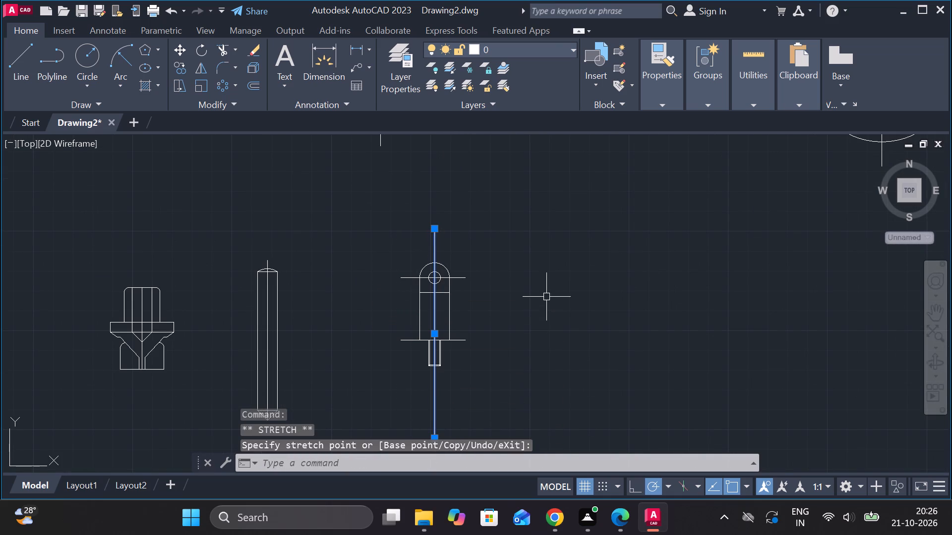
key("Escape")
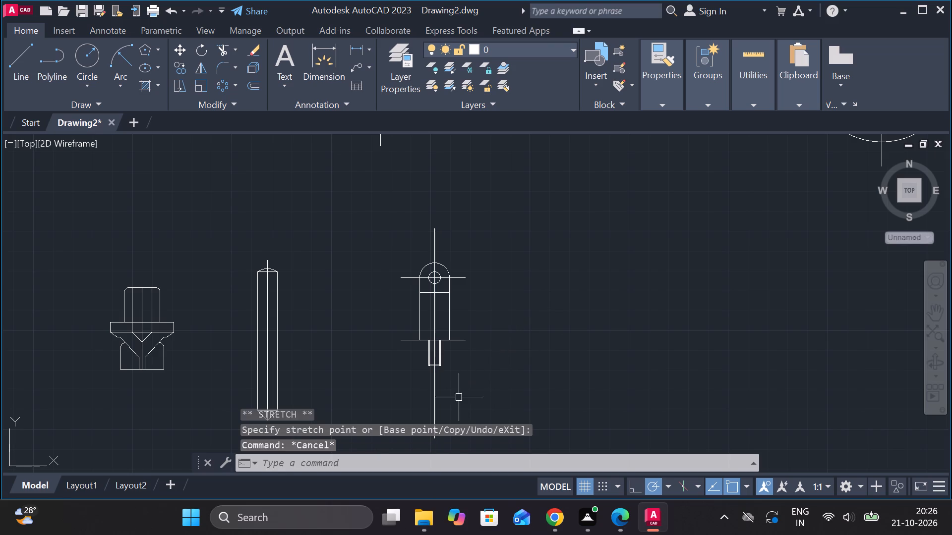
Draw a circle of radius 7.5 centred on the extended centre line below the stem.
left_click(92, 60)
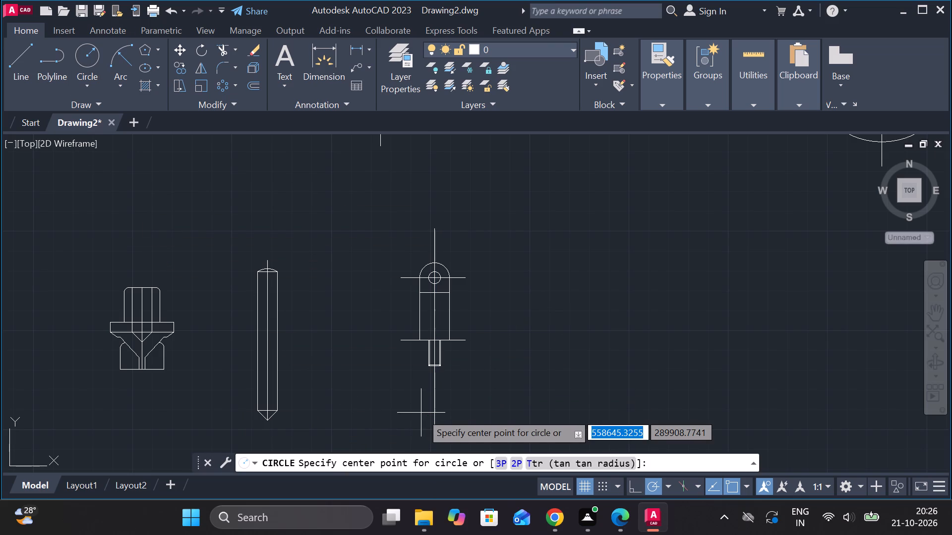
scroll(420, 414, "down", 1)
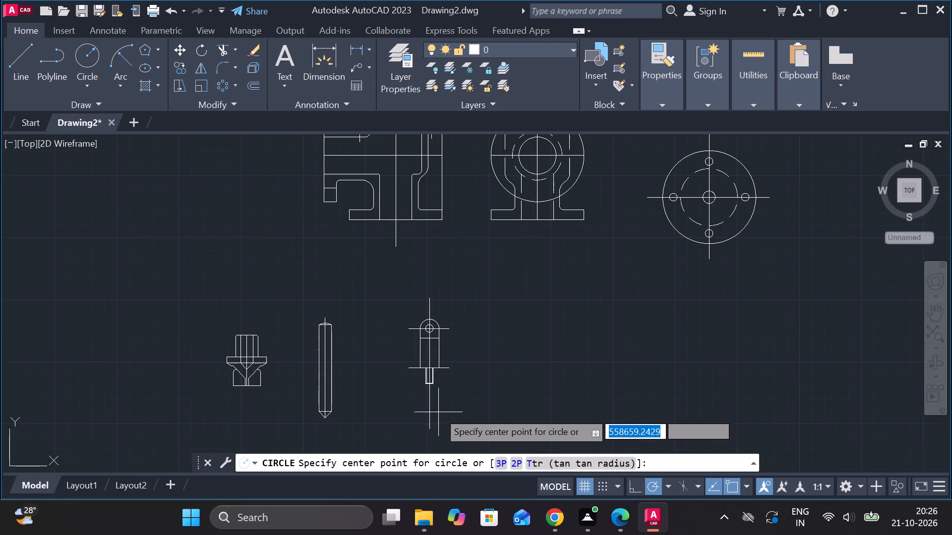
scroll(438, 411, "up", 1)
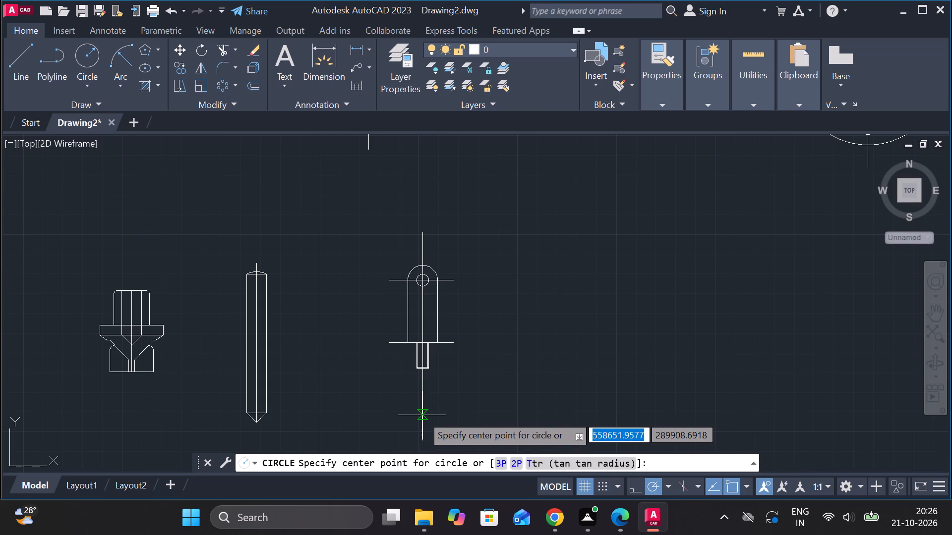
left_click(422, 415)
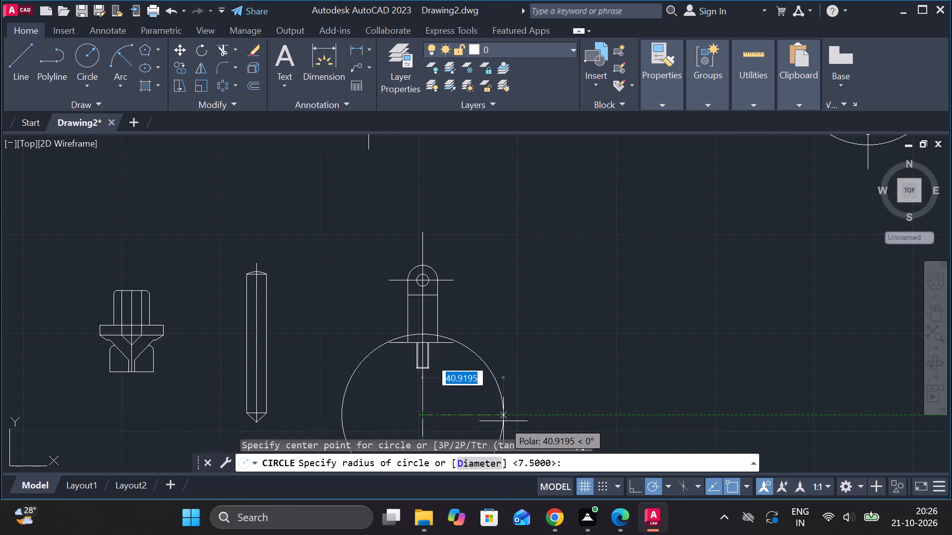
key("7")
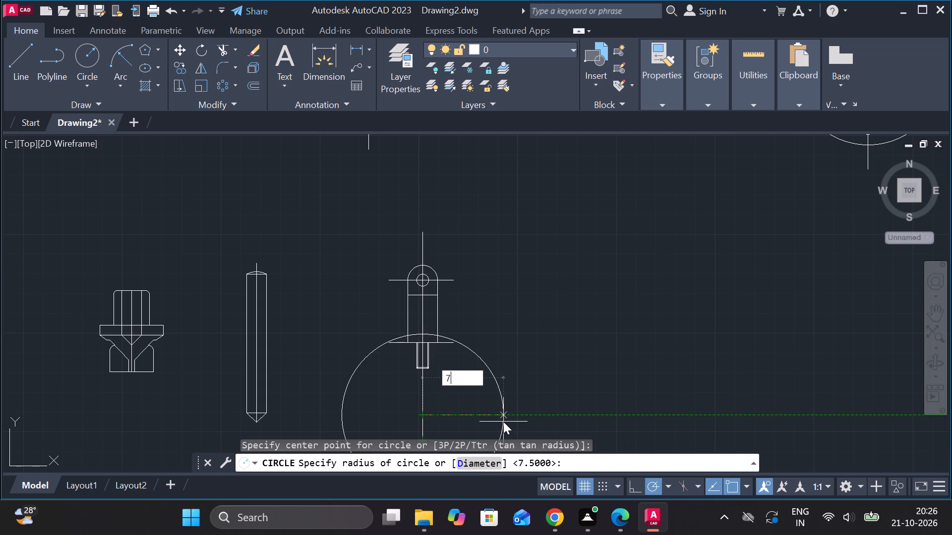
type(".5")
key("Return")
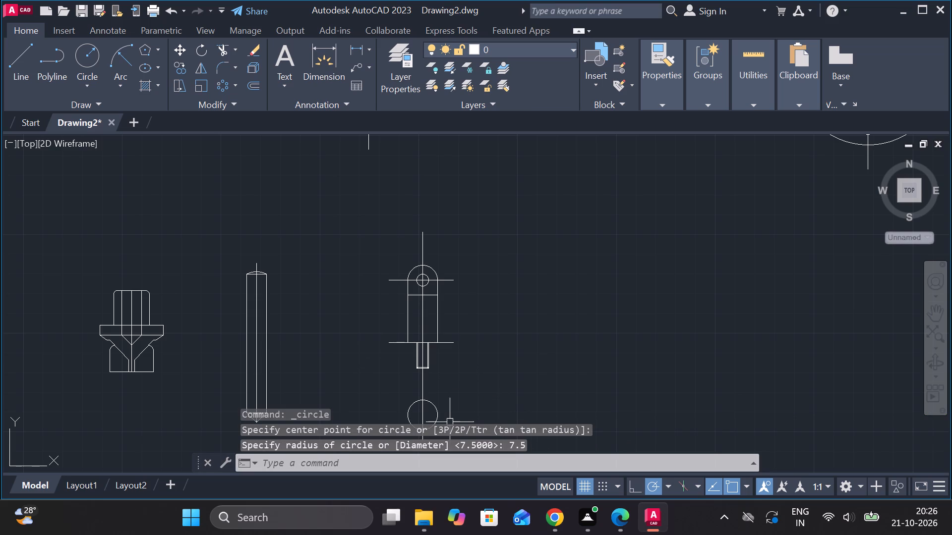
Move the new circle by its centre straight up along the centre line, closer to the stem.
scroll(450, 422, "down", 2)
scroll(450, 384, "up", 1)
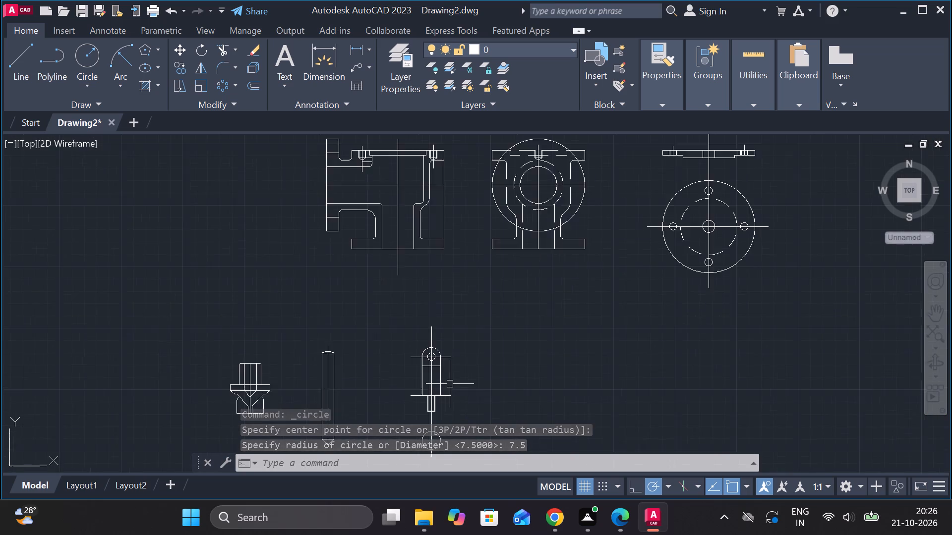
scroll(450, 384, "up", 1)
scroll(450, 384, "down", 3)
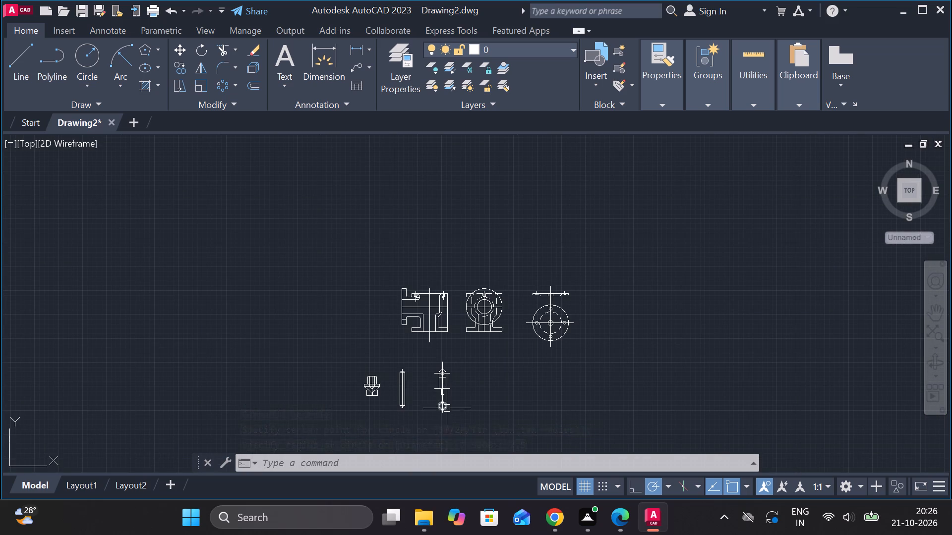
scroll(447, 437, "up", 3)
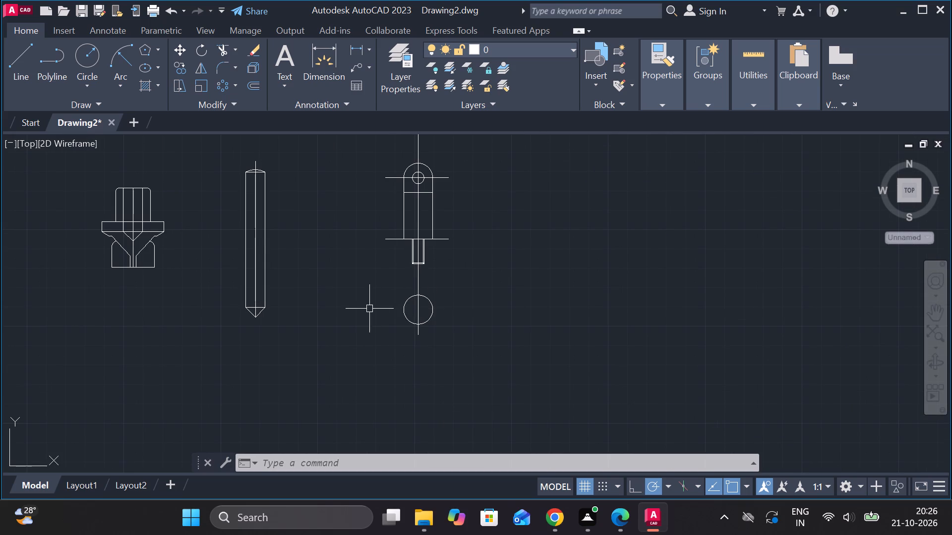
scroll(423, 317, "up", 2)
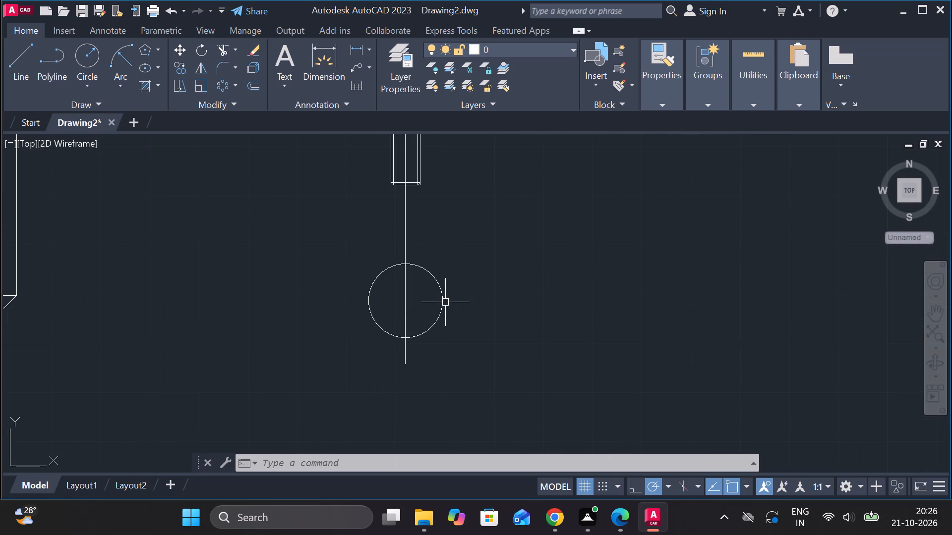
left_click(444, 302)
left_click(178, 50)
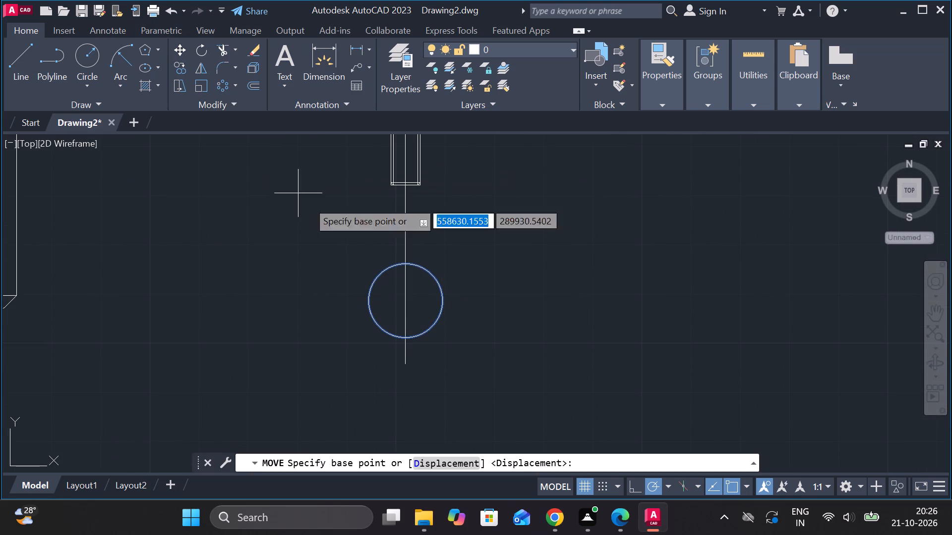
left_click(406, 301)
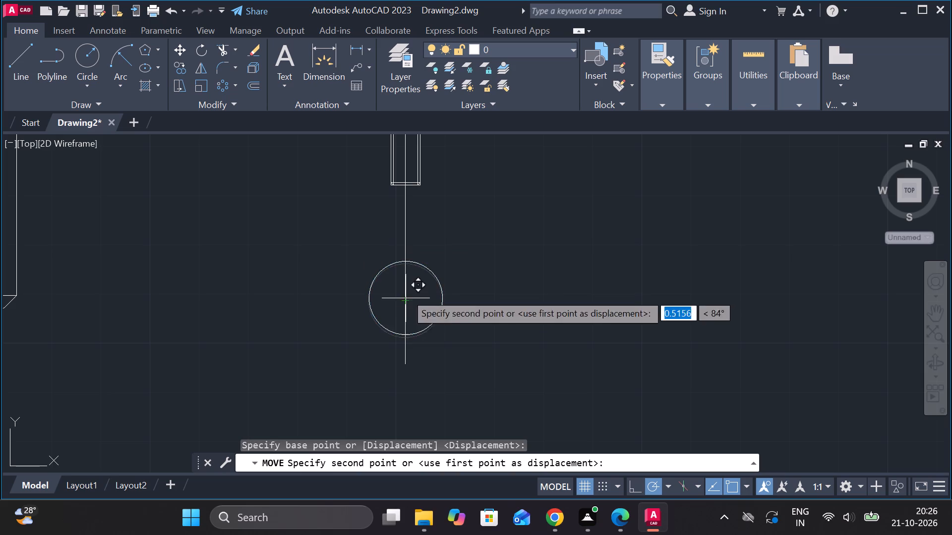
left_click(406, 252)
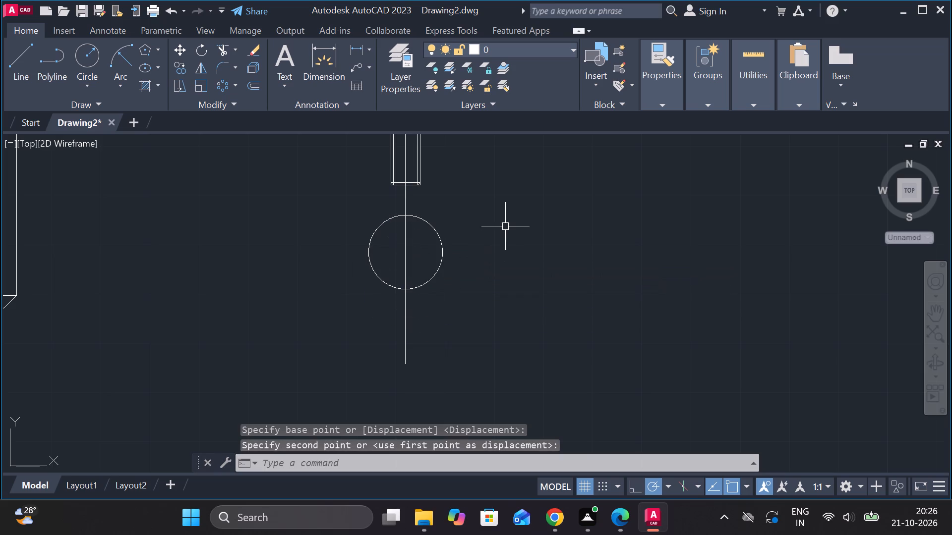
key("Escape")
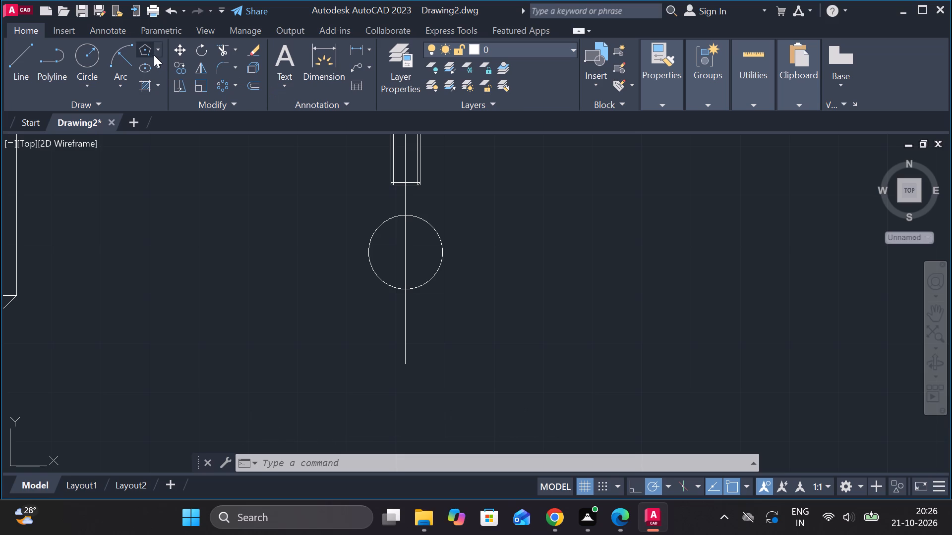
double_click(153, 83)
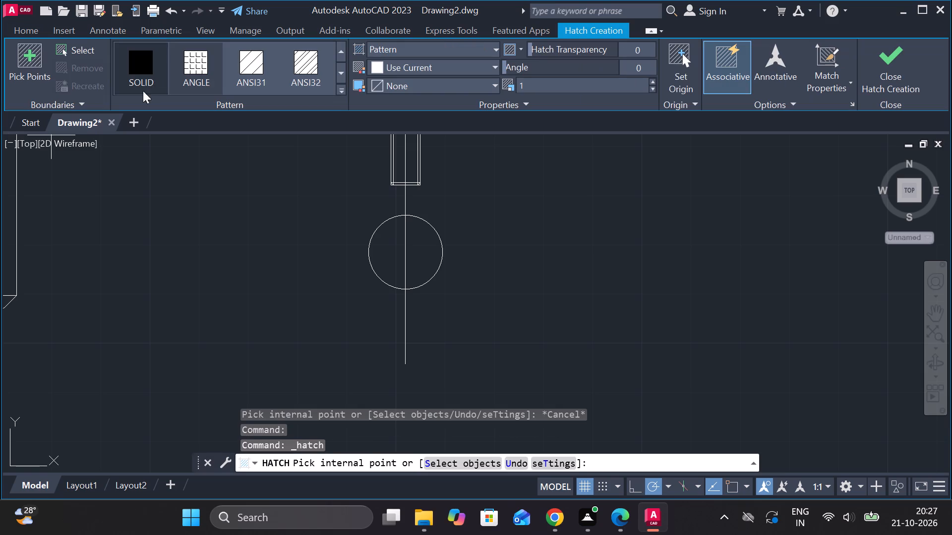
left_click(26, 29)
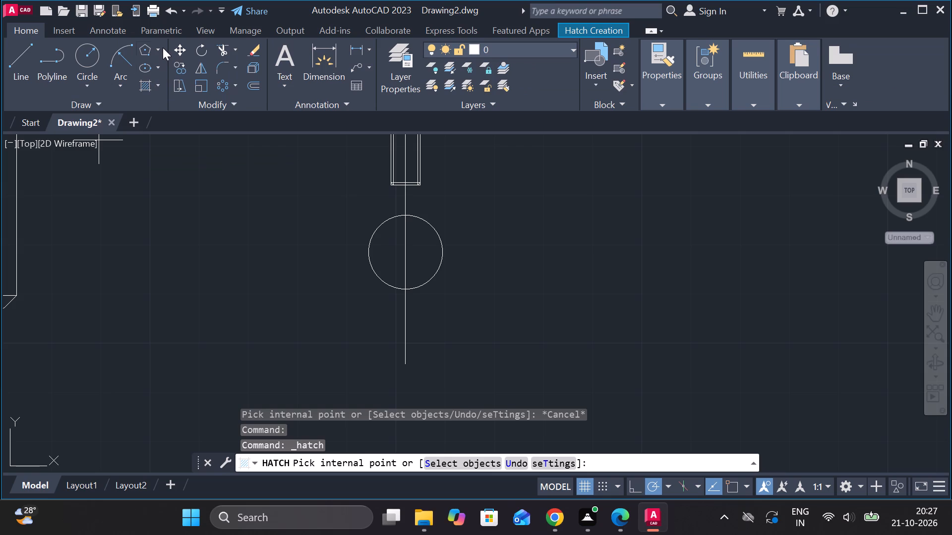
Draw a separate upright rectangle 6 wide and about 25 high in the empty space left of the circle.
left_click(163, 48)
left_click(173, 74)
left_click(112, 214)
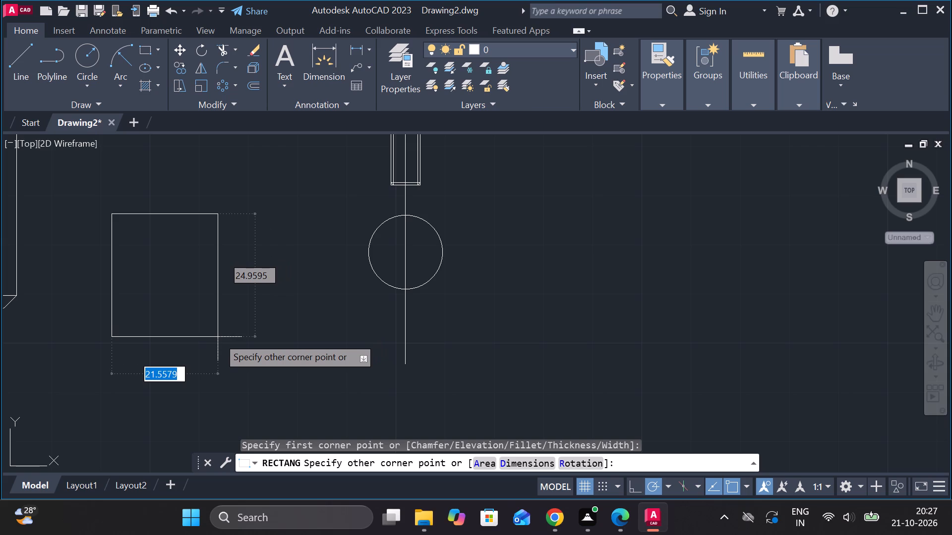
key("6")
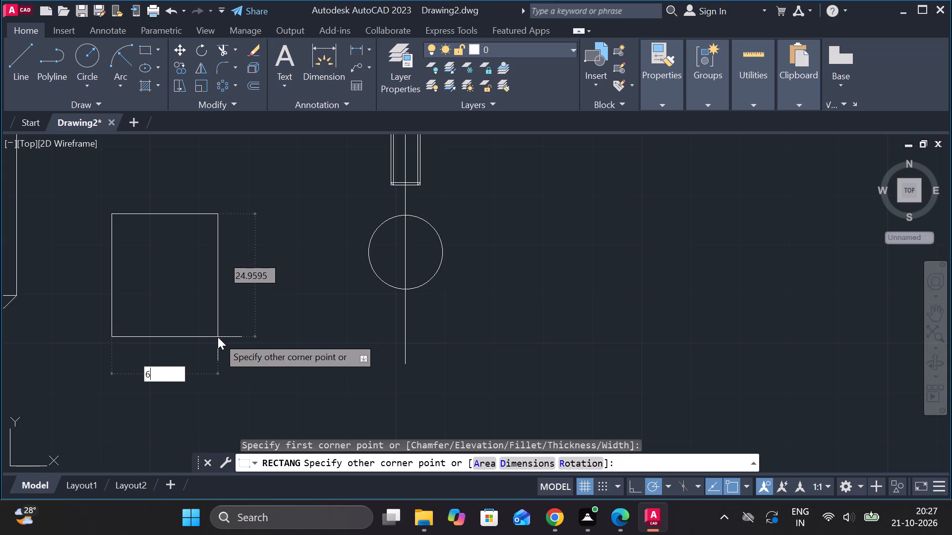
key("Return")
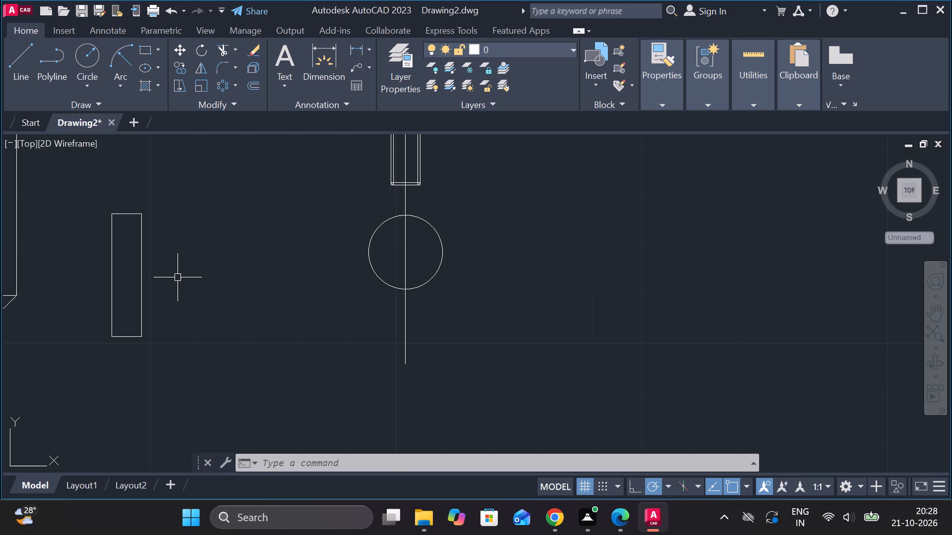
Draw a horizontal line through the circle's centre, extending past the circle on both sides.
scroll(358, 240, "down", 1)
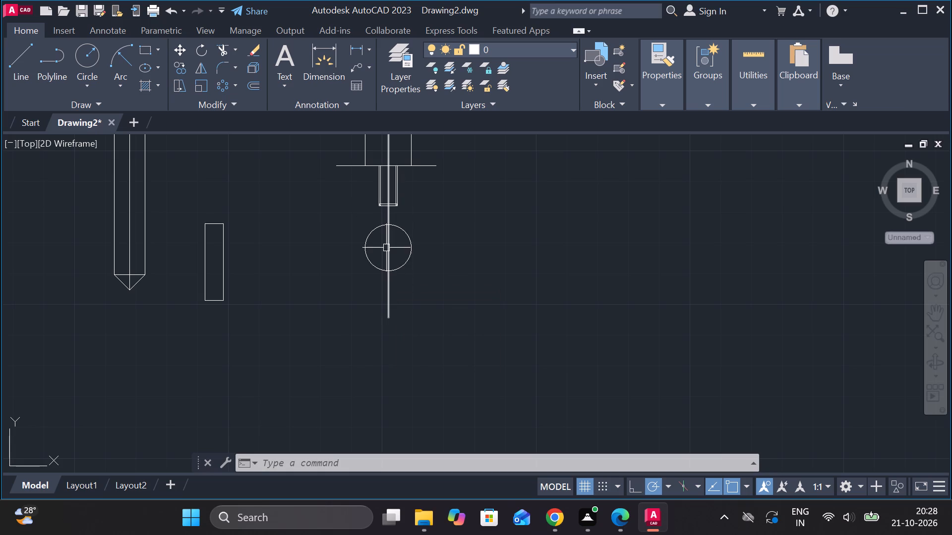
scroll(386, 248, "up", 2)
left_click(19, 55)
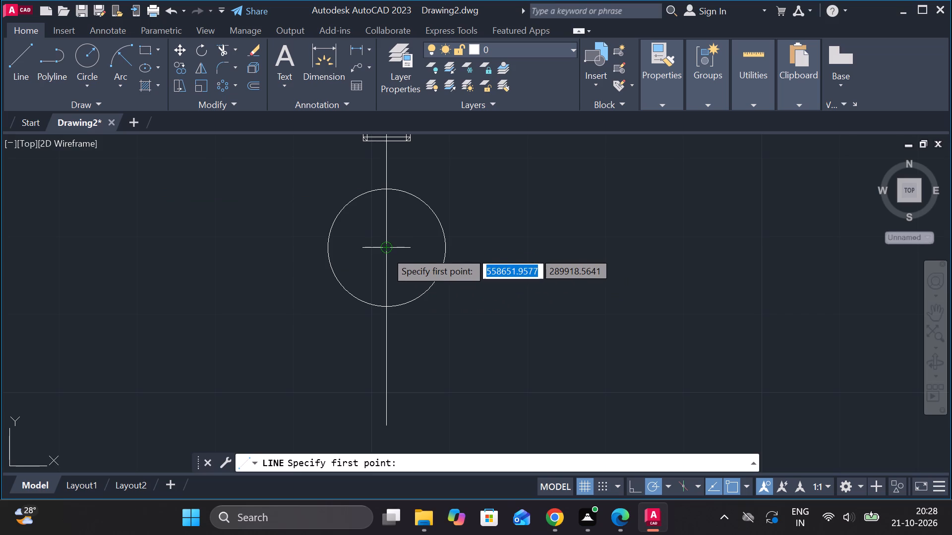
left_click(479, 246)
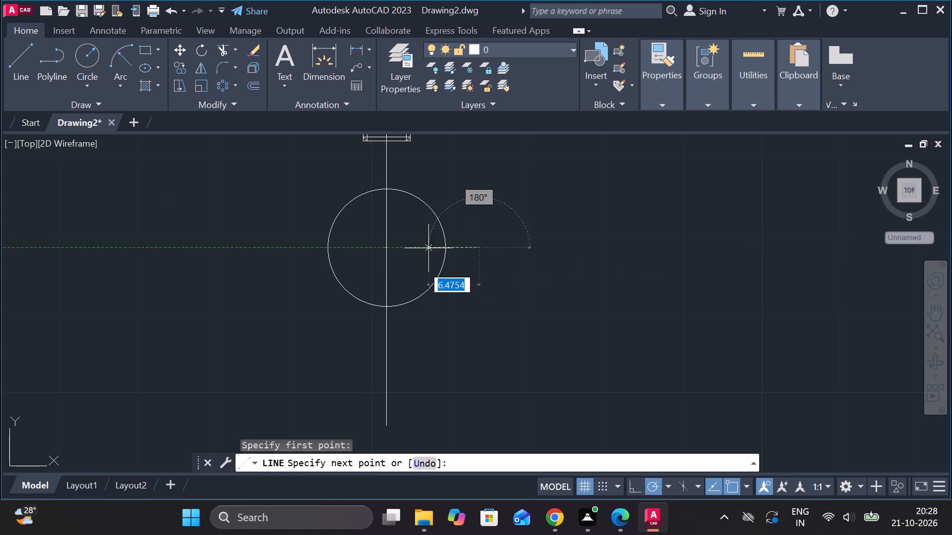
left_click(292, 252)
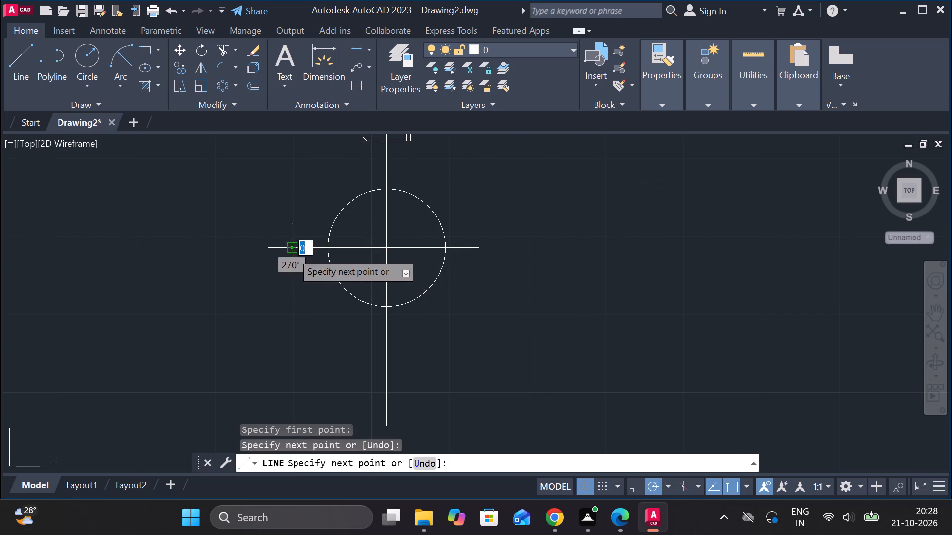
key("Escape")
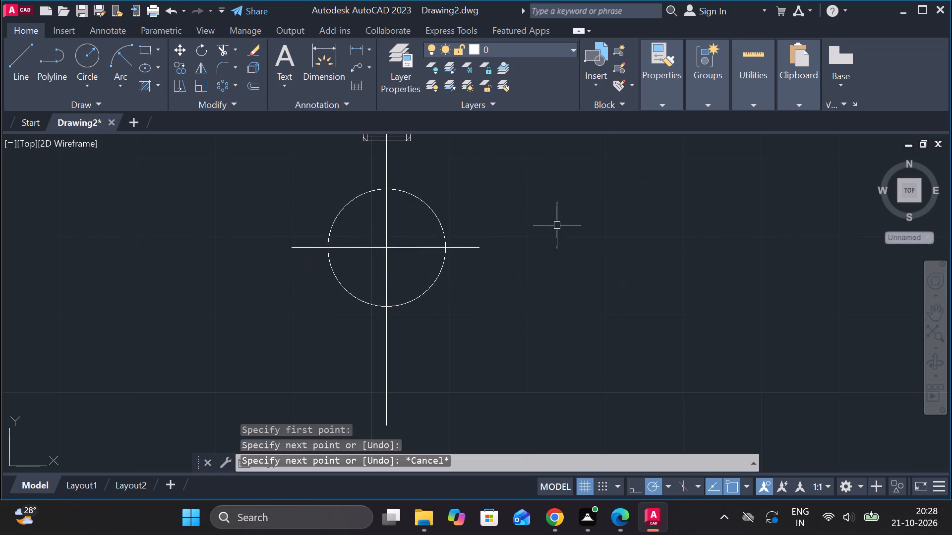
Copy the circle's horizontal centre line 3.5 upward and 3.5 downward.
left_click(397, 249)
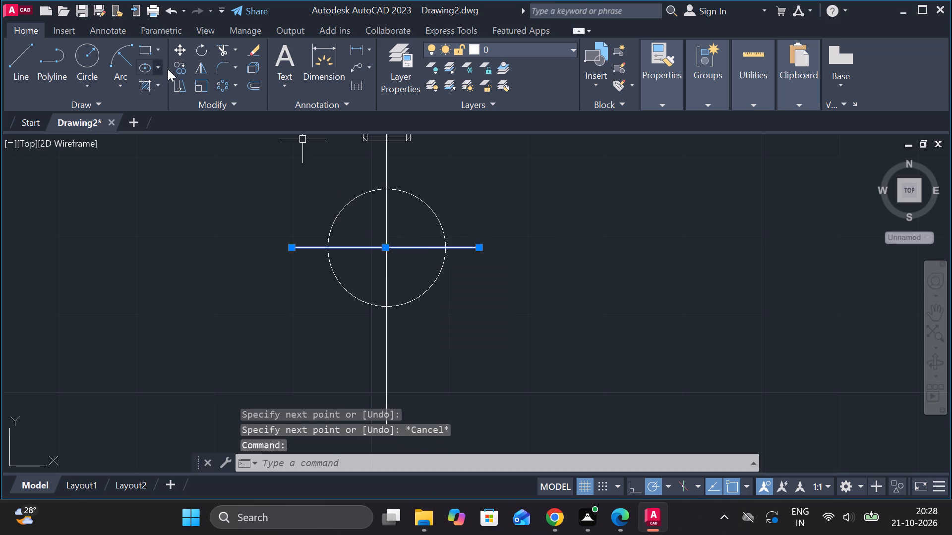
left_click(186, 67)
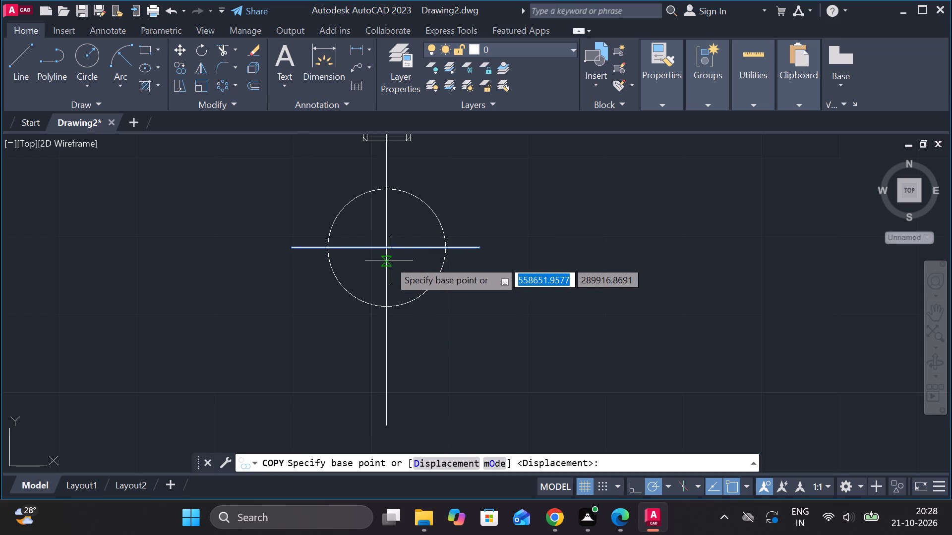
left_click(385, 249)
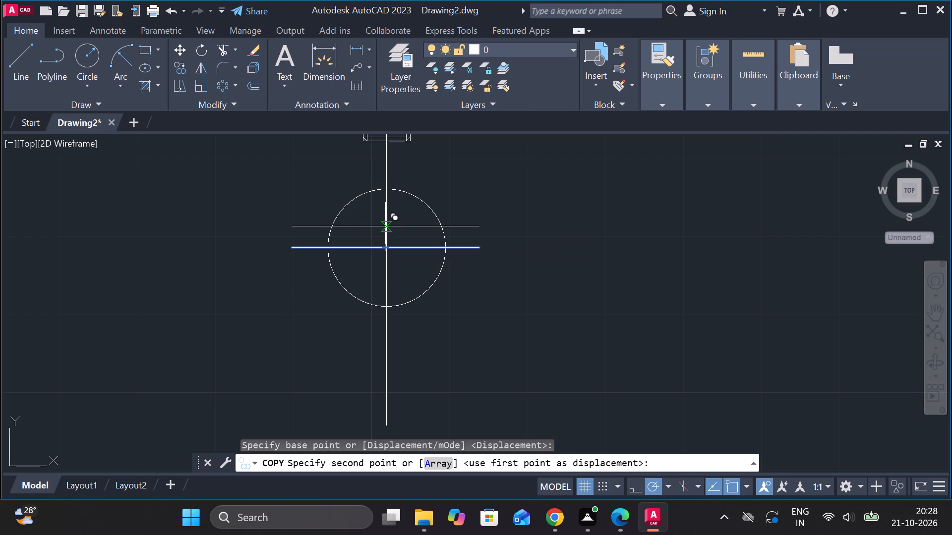
key("3")
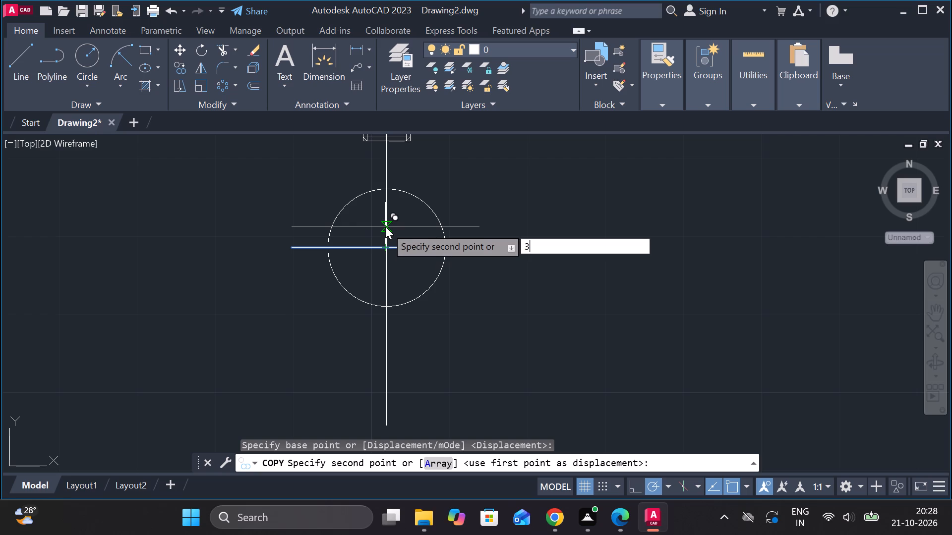
key("period")
key("3")
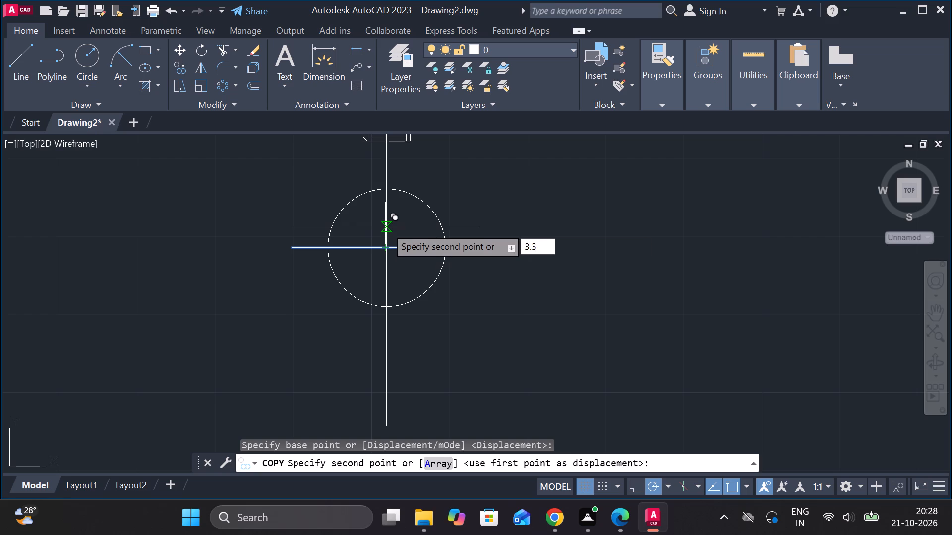
key("BackSpace")
key("5")
key("Return")
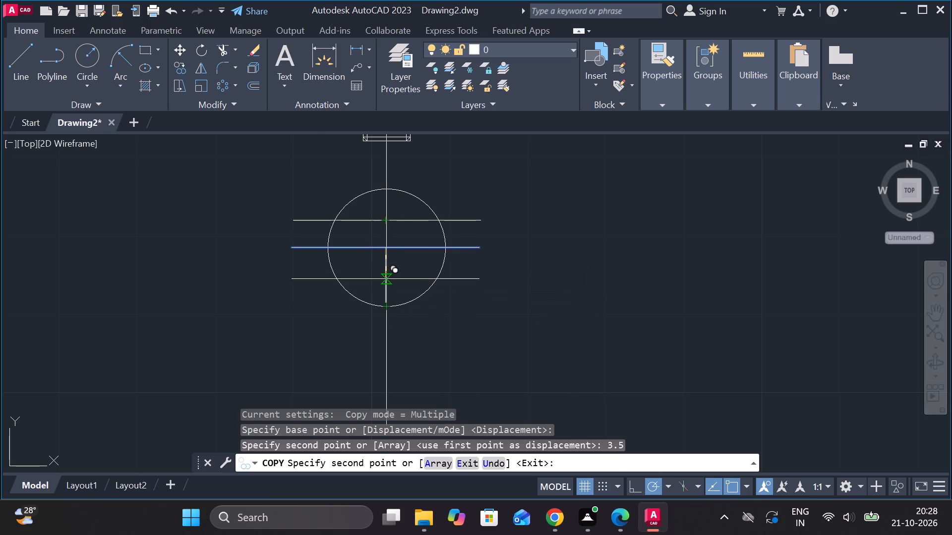
key("3")
key("period")
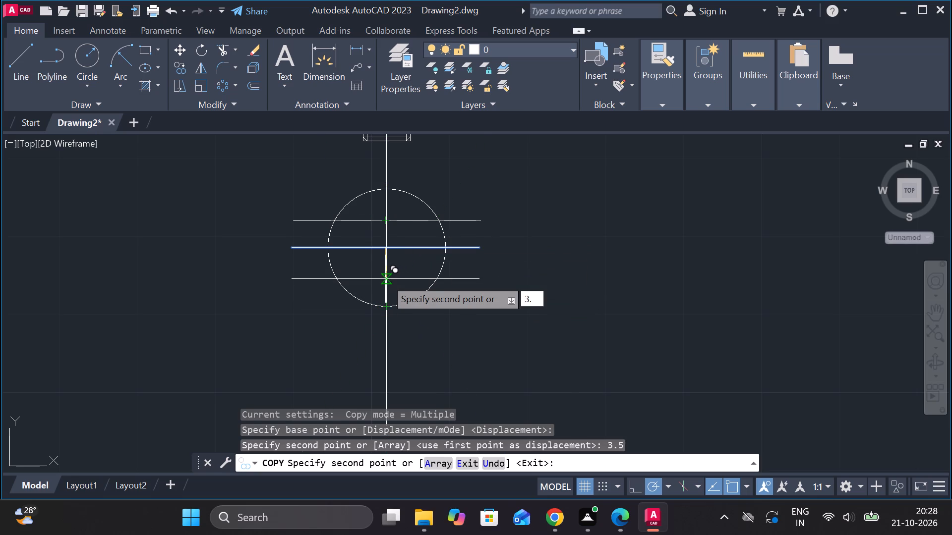
key("5")
key("Return")
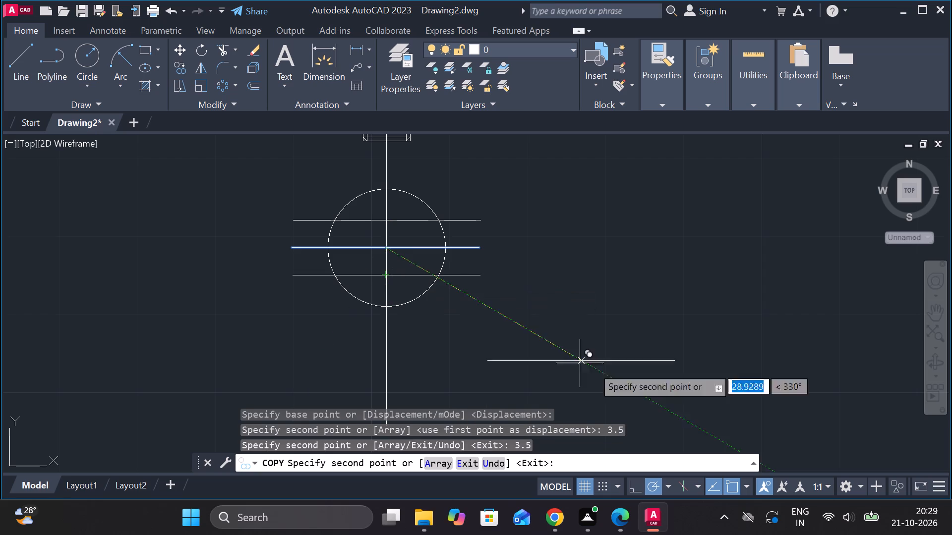
key("grave")
key("Escape")
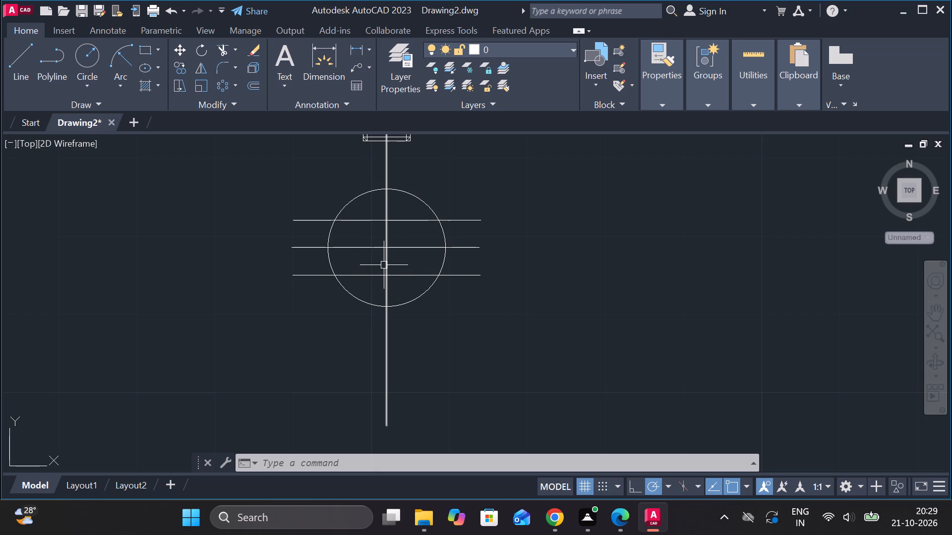
left_click(384, 265)
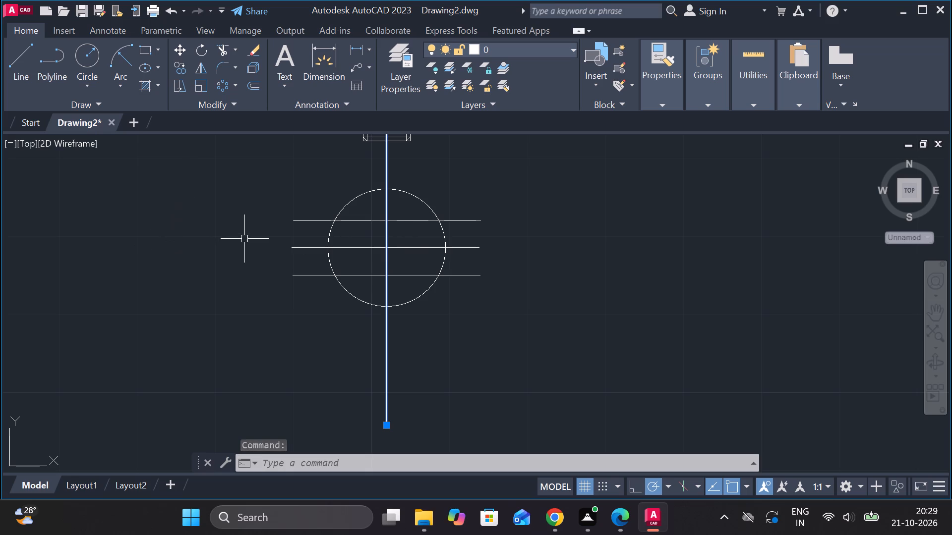
key("Escape")
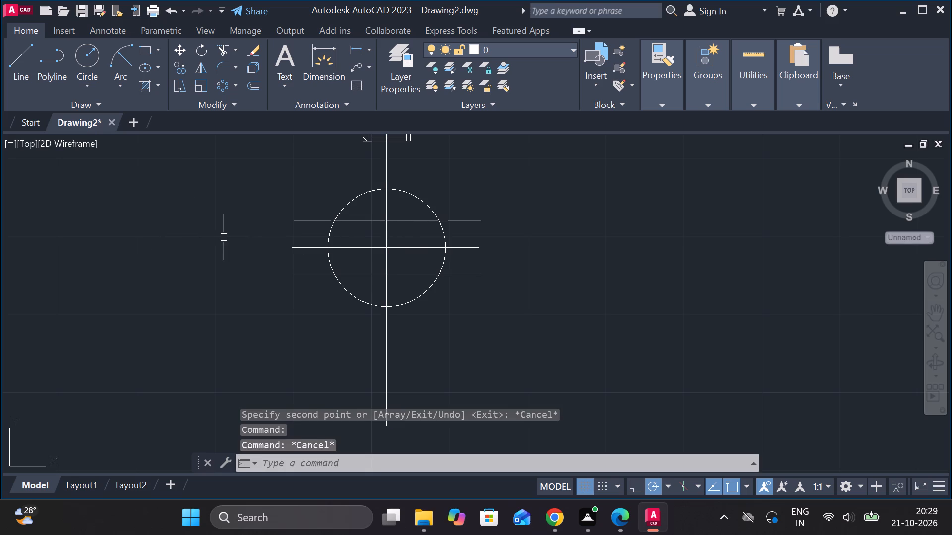
Draw a vertical line along the centre line, from the upper horizontal line to the lower one.
left_click(19, 64)
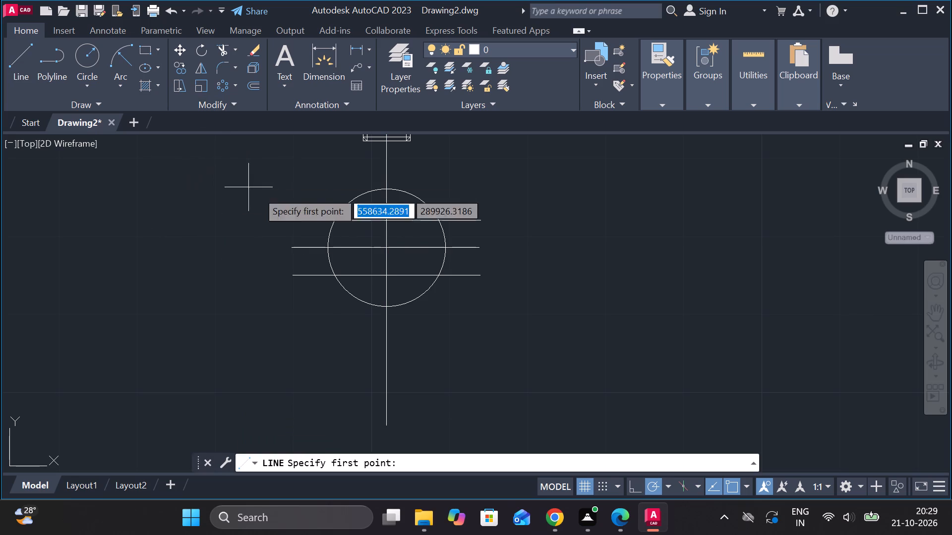
left_click(386, 224)
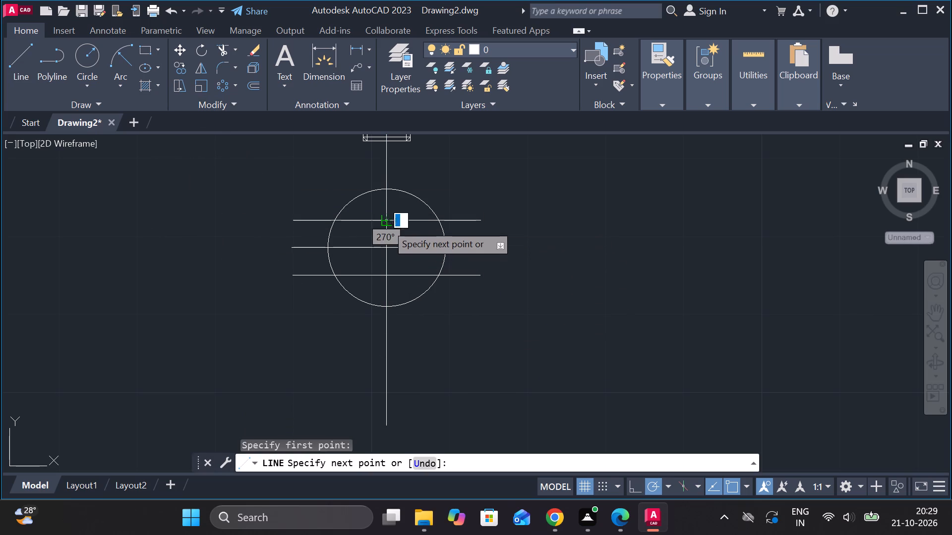
left_click(387, 272)
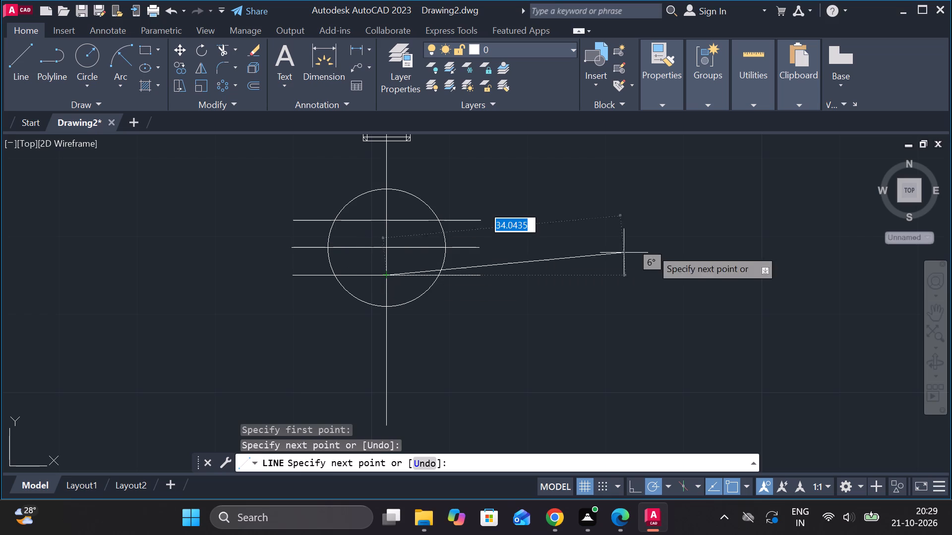
key("Escape")
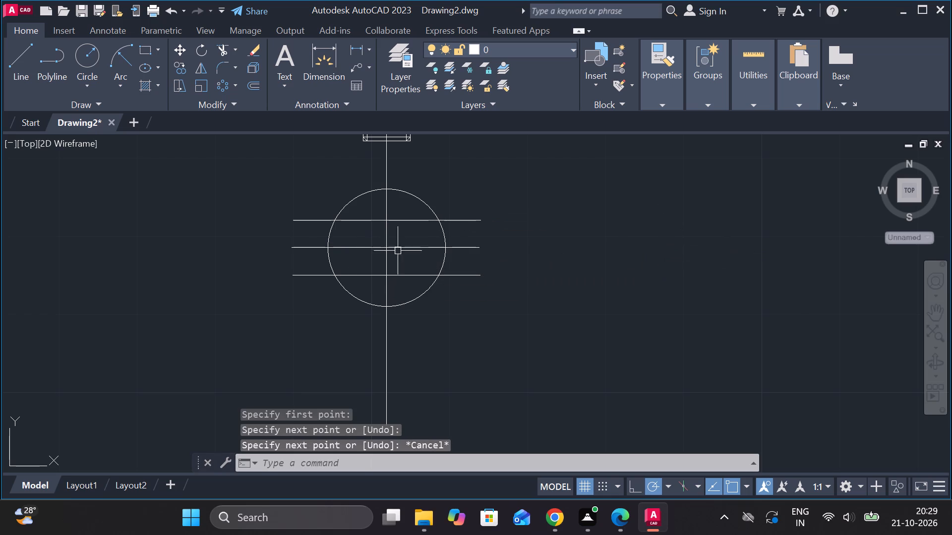
Move the short vertical line inside the circle 3 to the left of the centre line.
left_click(388, 253)
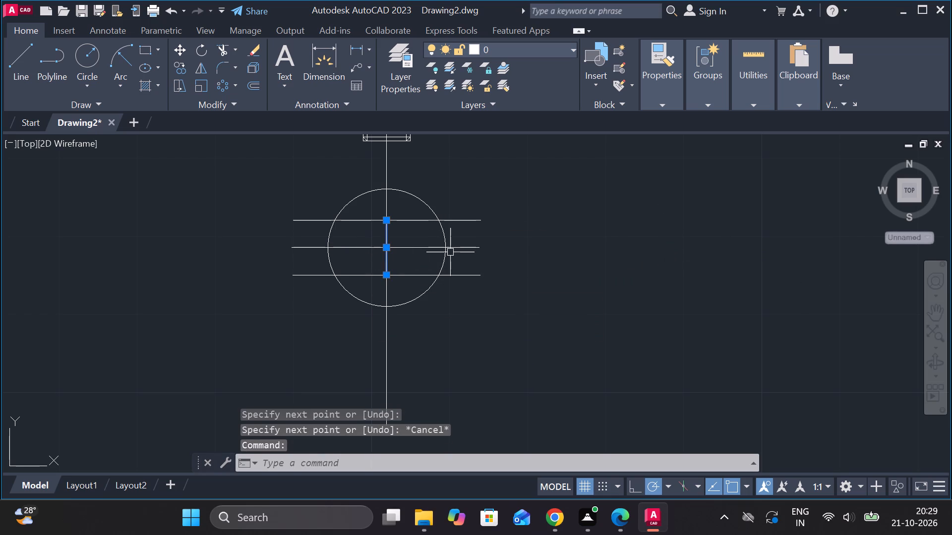
left_click(184, 52)
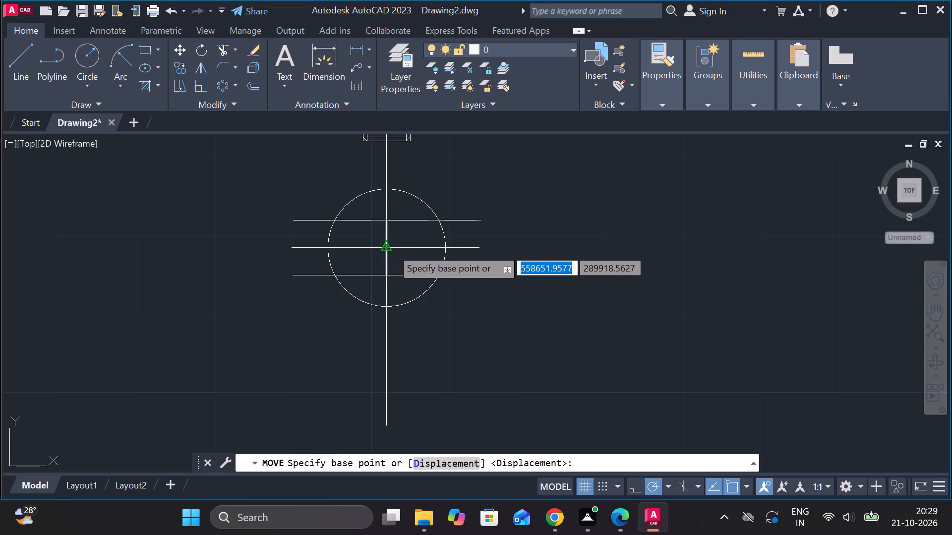
left_click(382, 248)
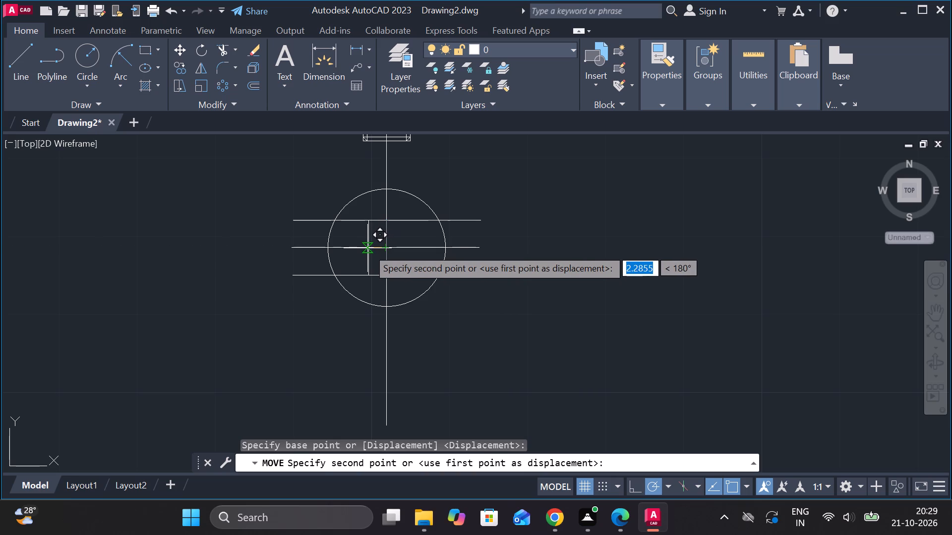
key("3")
key("Return")
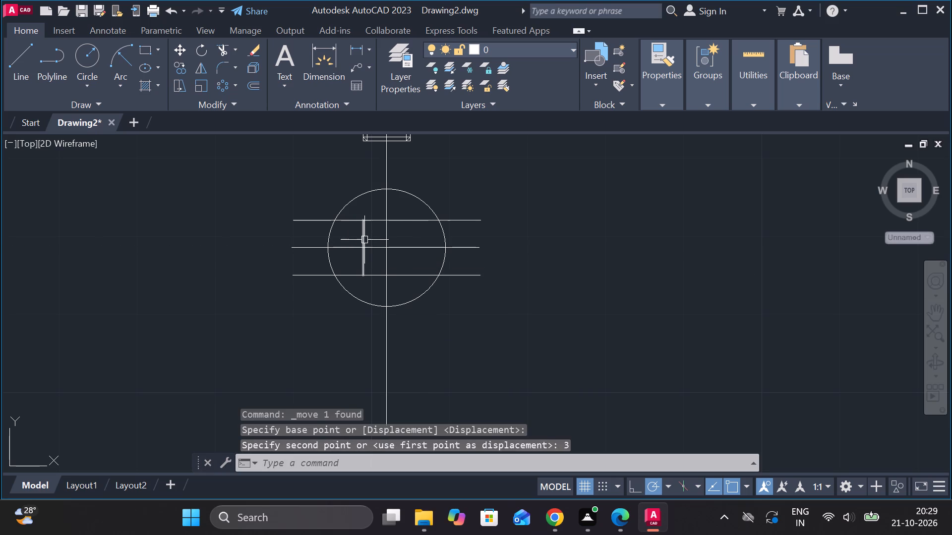
Copy the short vertical line 6 to the right, onto the other side of the centre line.
left_click(362, 240)
left_click(179, 69)
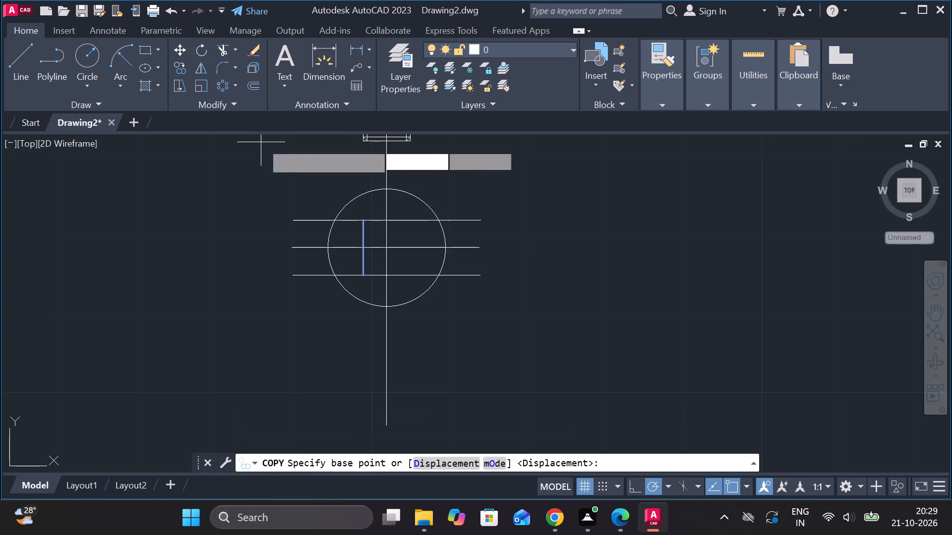
left_click(363, 249)
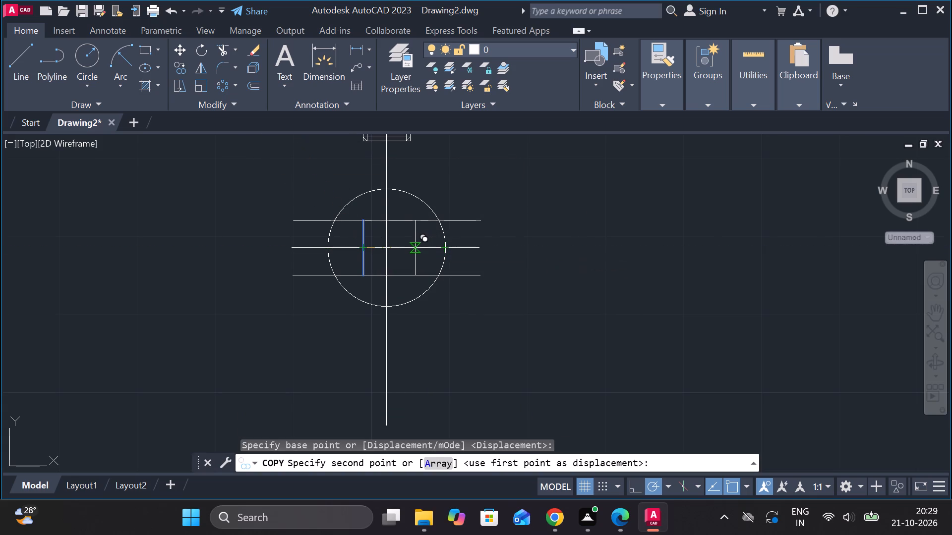
key("6")
key("Return")
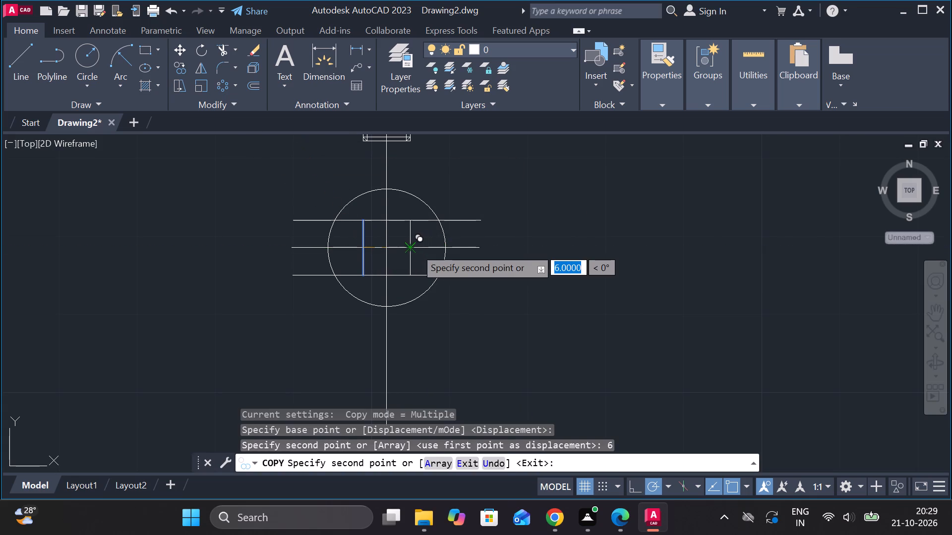
key("Escape")
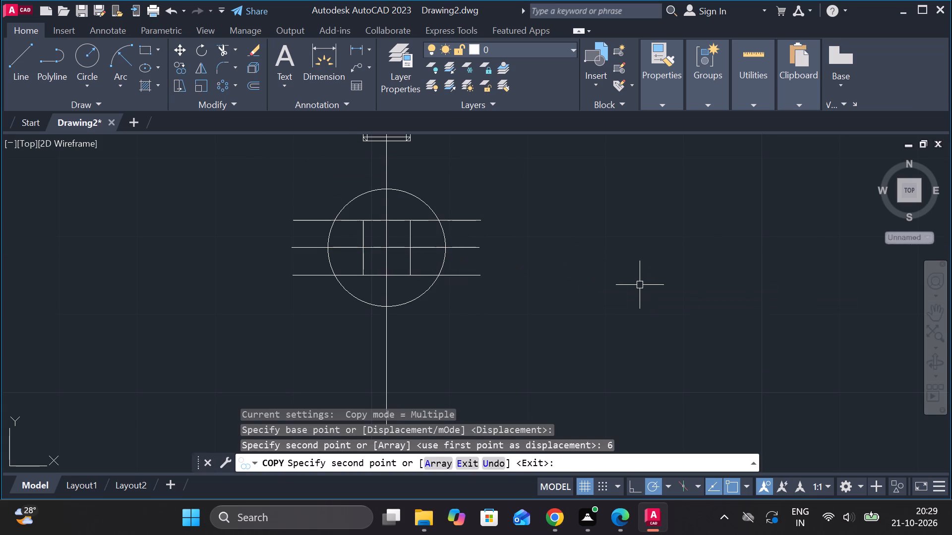
Trim the three horizontal lines back to the circle on both sides.
left_click(224, 49)
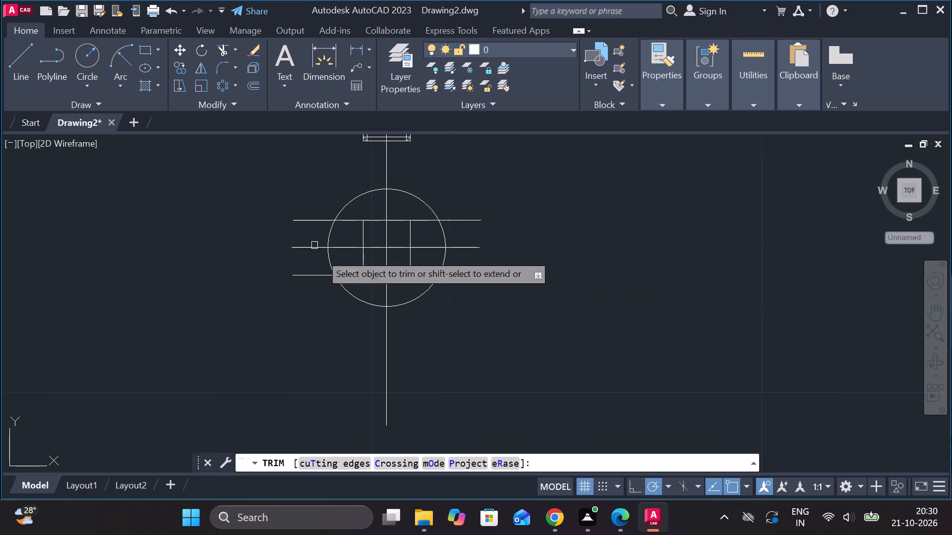
left_click_drag(311, 202, 311, 306)
left_click_drag(456, 196, 465, 312)
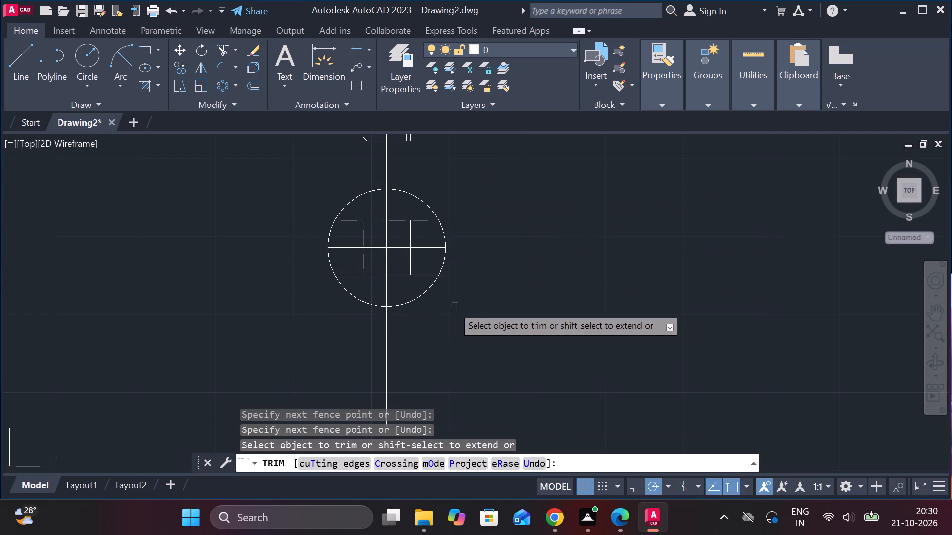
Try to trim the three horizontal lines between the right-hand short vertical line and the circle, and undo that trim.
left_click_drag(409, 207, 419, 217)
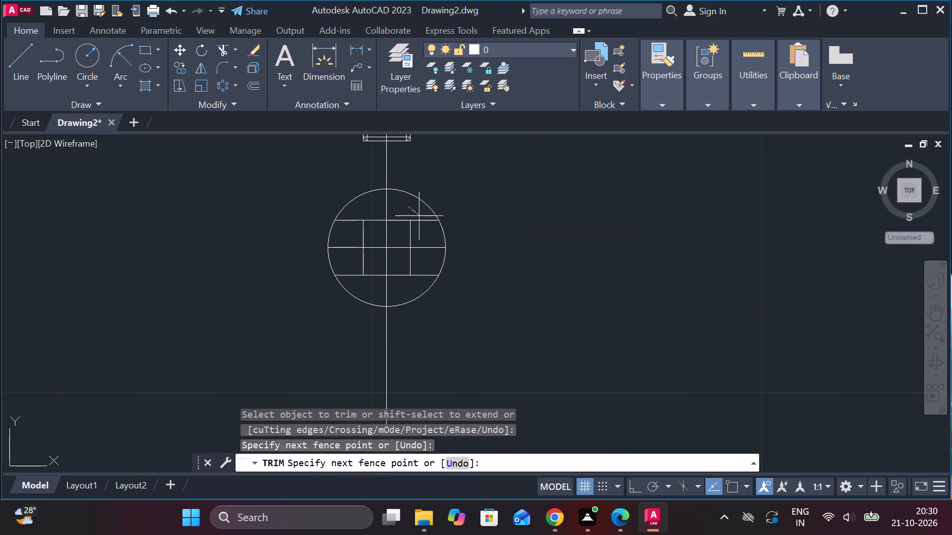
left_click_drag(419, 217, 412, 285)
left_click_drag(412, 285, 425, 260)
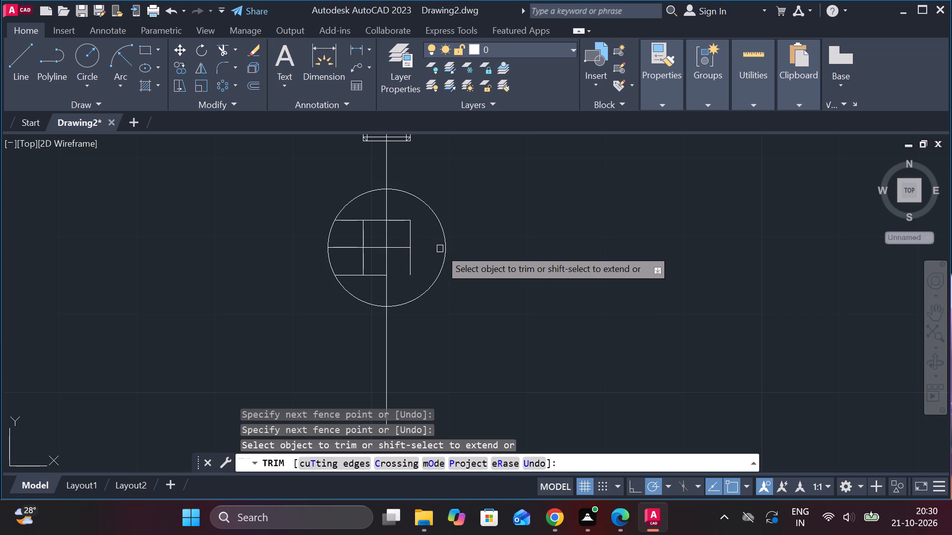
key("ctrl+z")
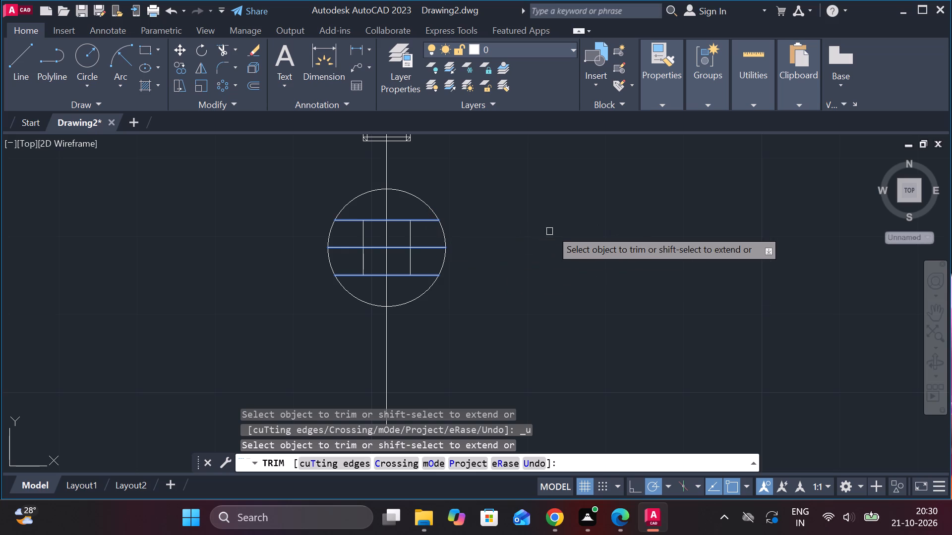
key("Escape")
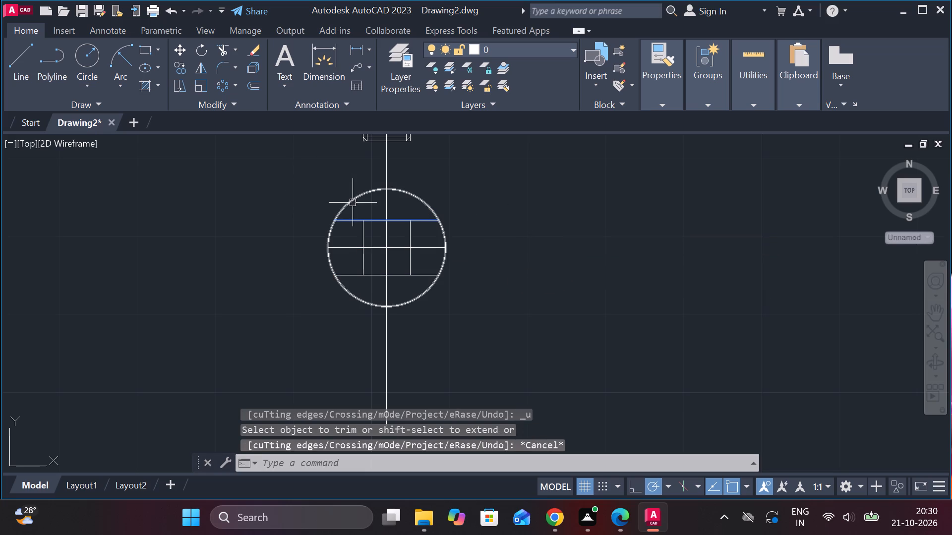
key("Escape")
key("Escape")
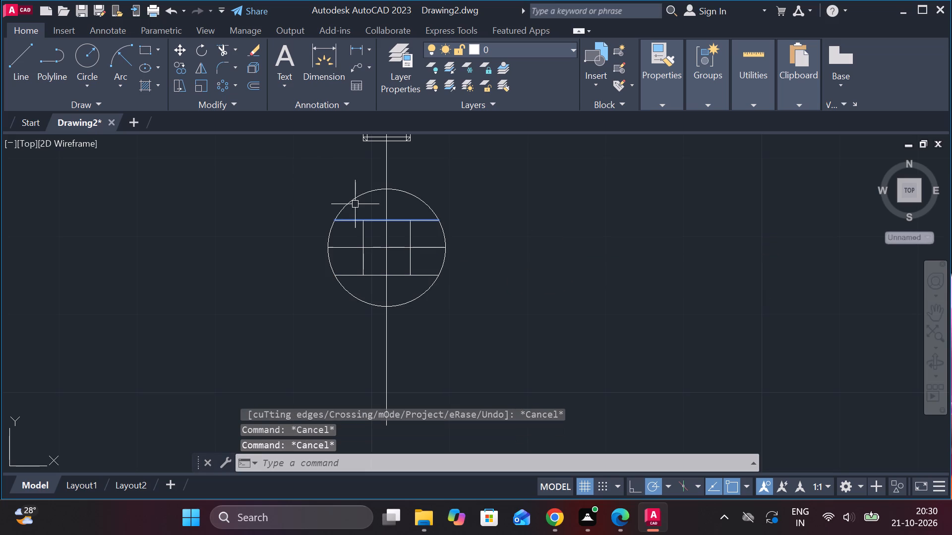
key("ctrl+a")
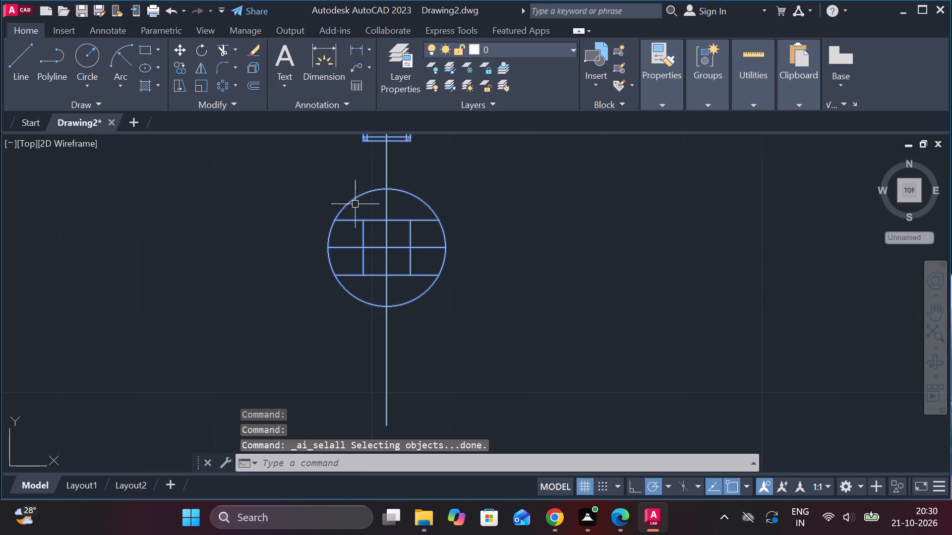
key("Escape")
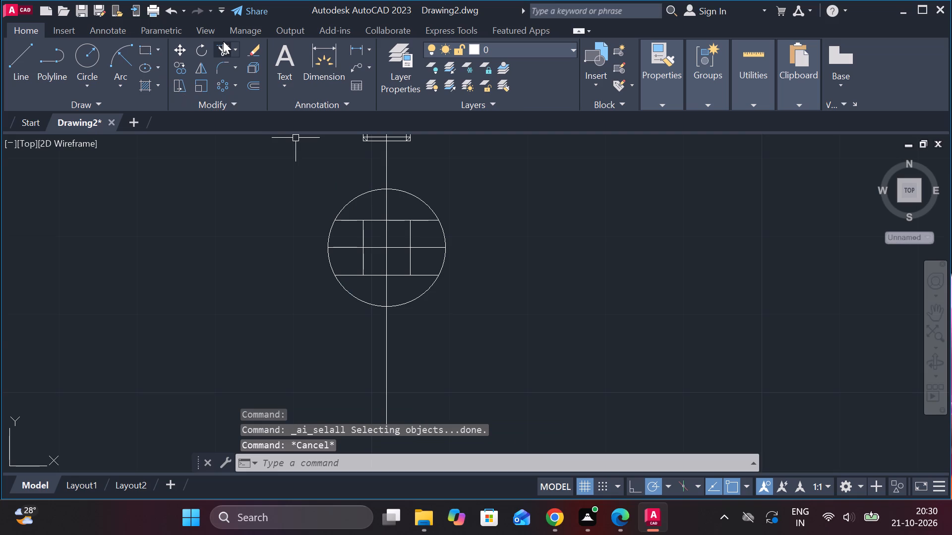
Trim the upper and lower horizontal lines on both sides, between the short vertical lines and the circle.
left_click(223, 41)
left_click(223, 49)
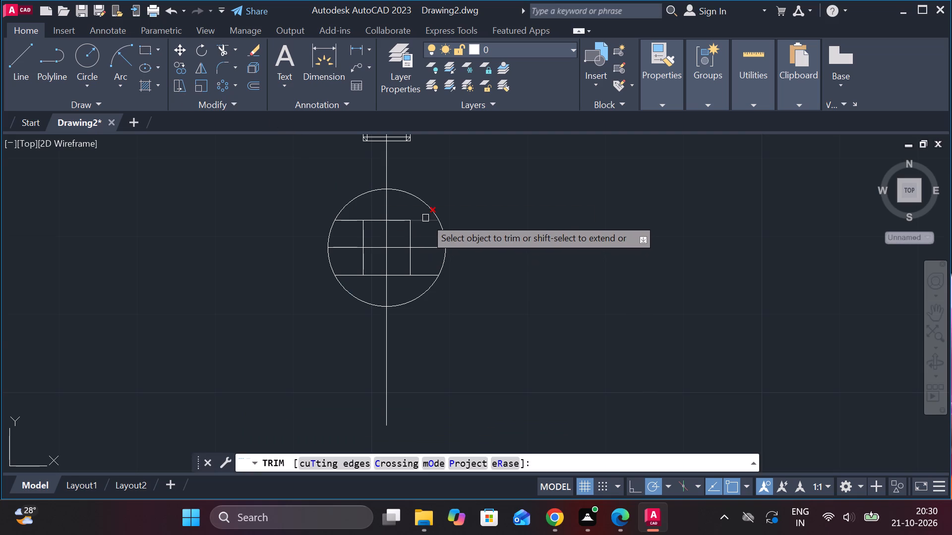
left_click(425, 218)
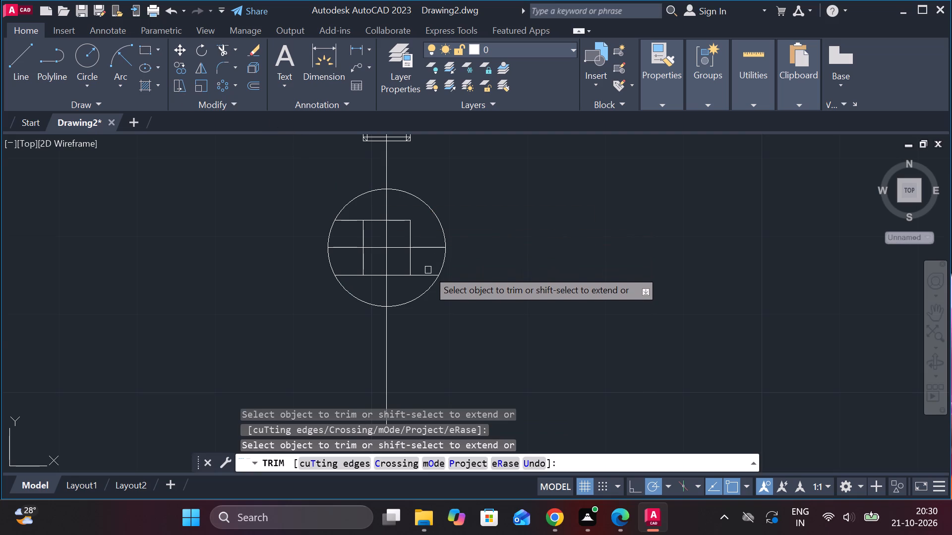
left_click(428, 273)
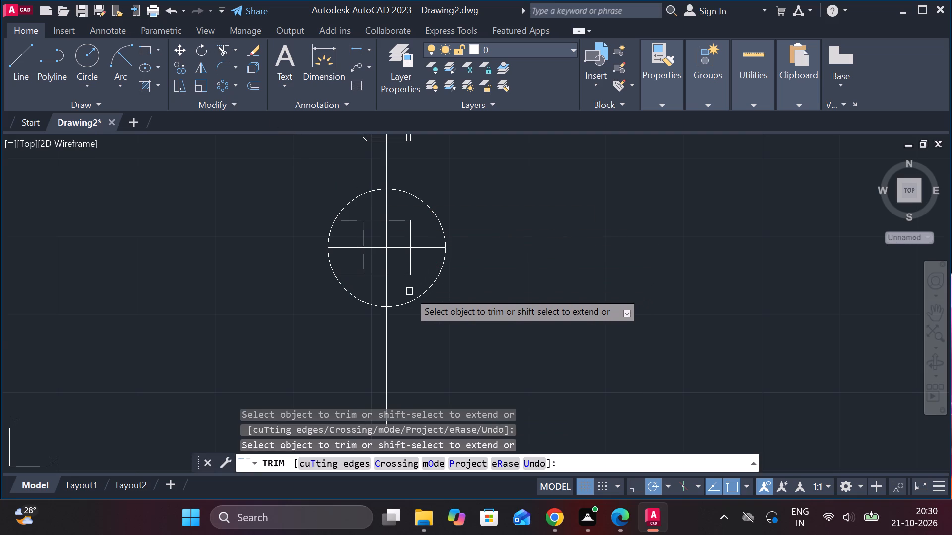
left_click(349, 274)
left_click(344, 220)
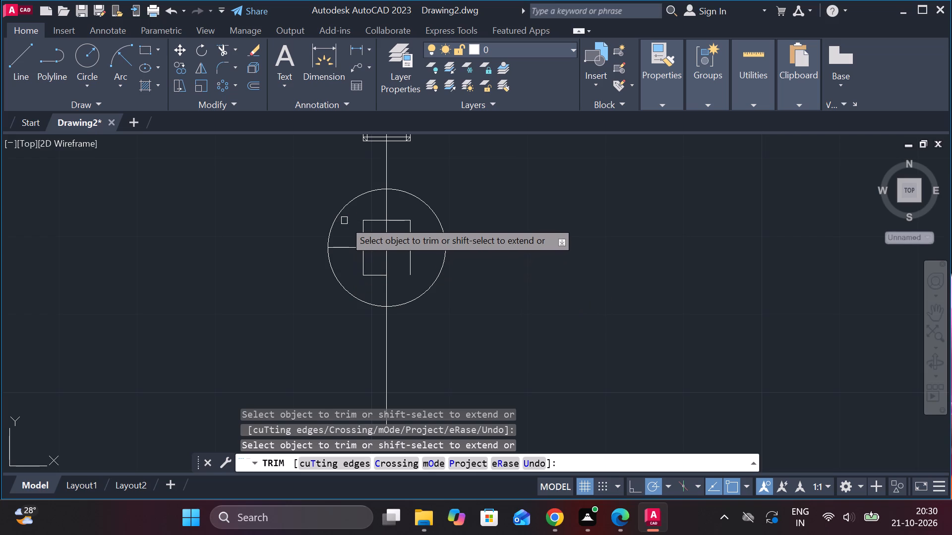
Extend the lower horizontal line across to the circle and trim it at the right vertical line, closing the central rectangle.
scroll(408, 275, "up", 3)
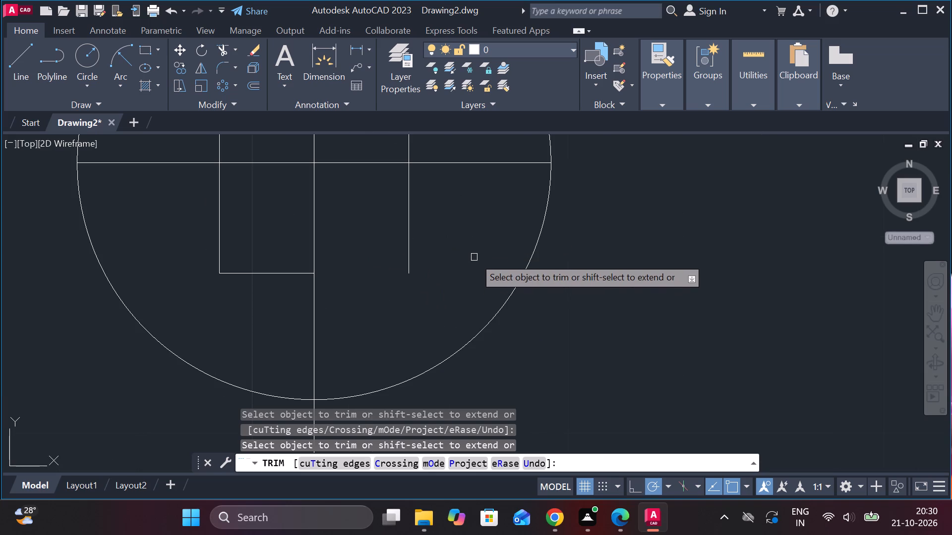
key("Escape")
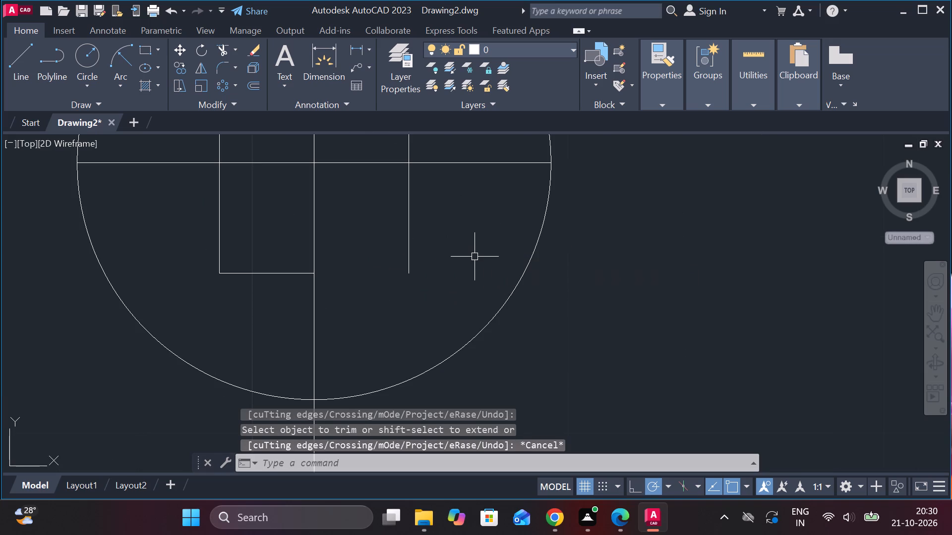
type("EX")
key("Return")
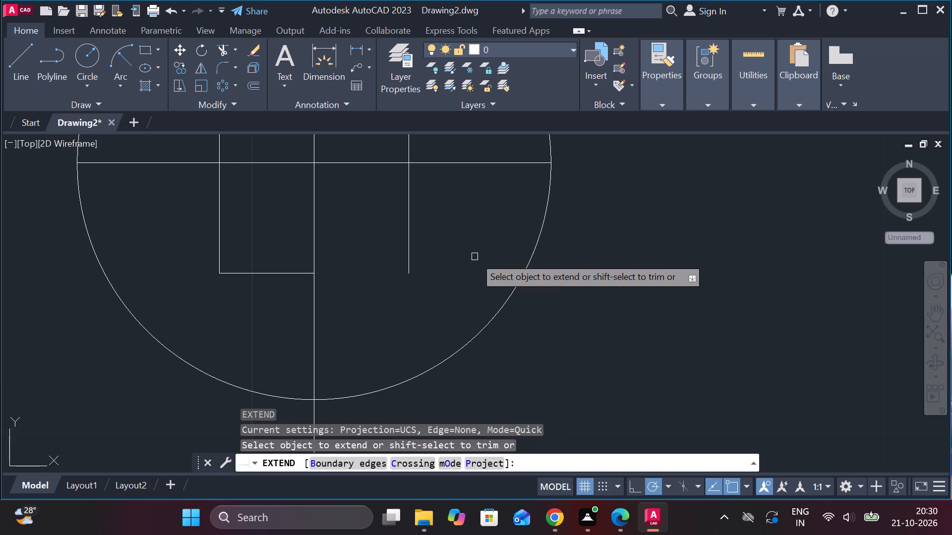
left_click(271, 274)
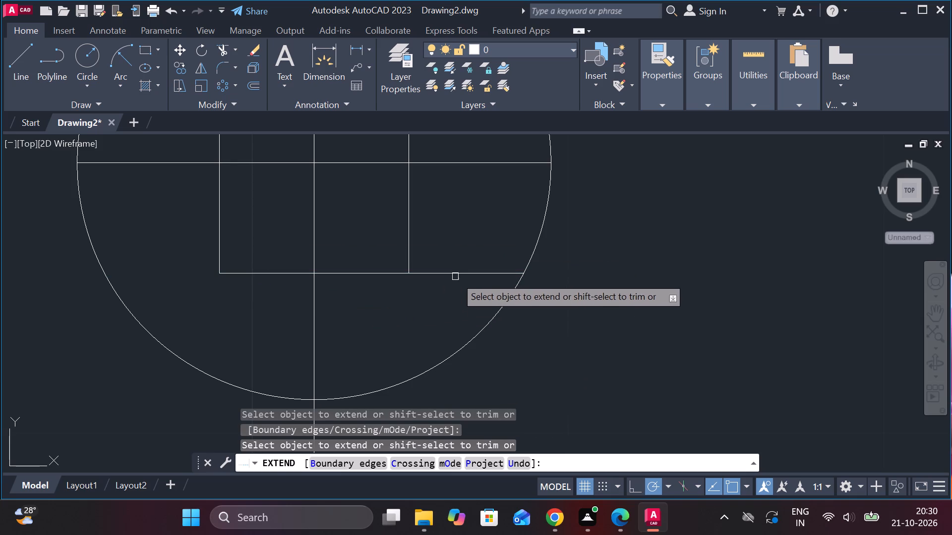
left_click(410, 231)
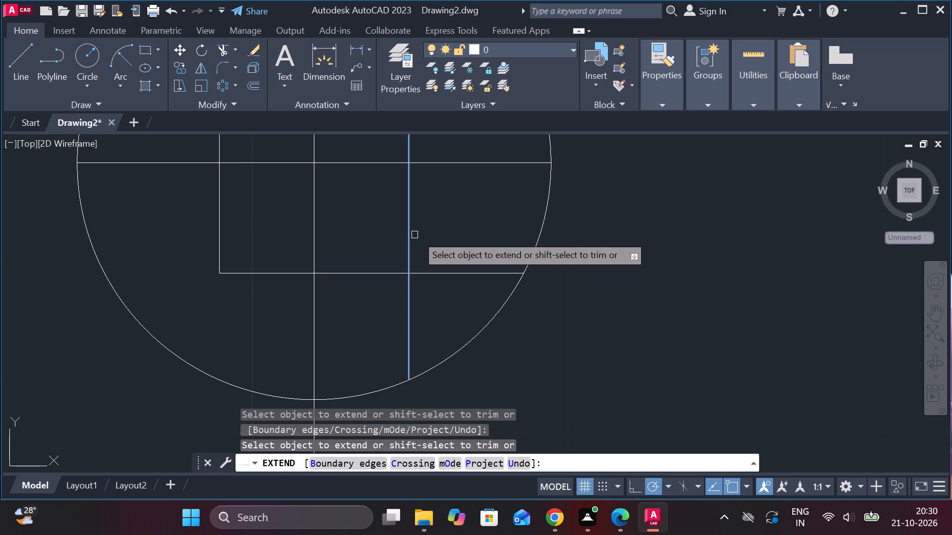
scroll(440, 259, "down", 2)
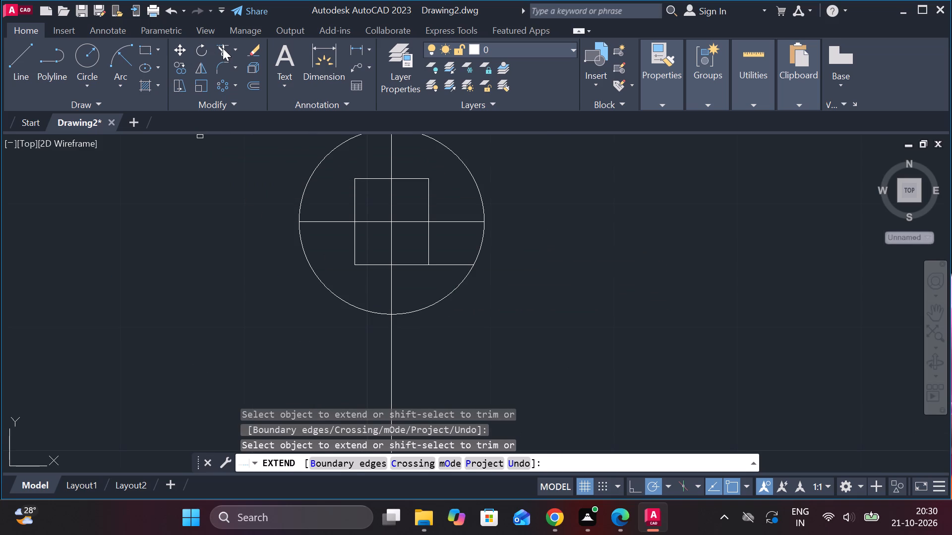
left_click(223, 48)
left_click(448, 266)
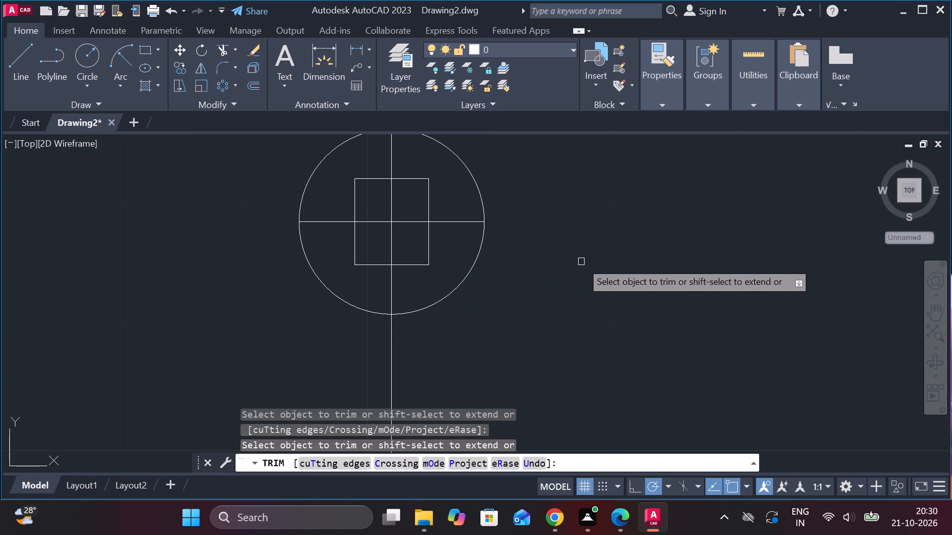
Trim off the part of the vertical centre line that runs below the circle.
scroll(499, 303, "down", 2)
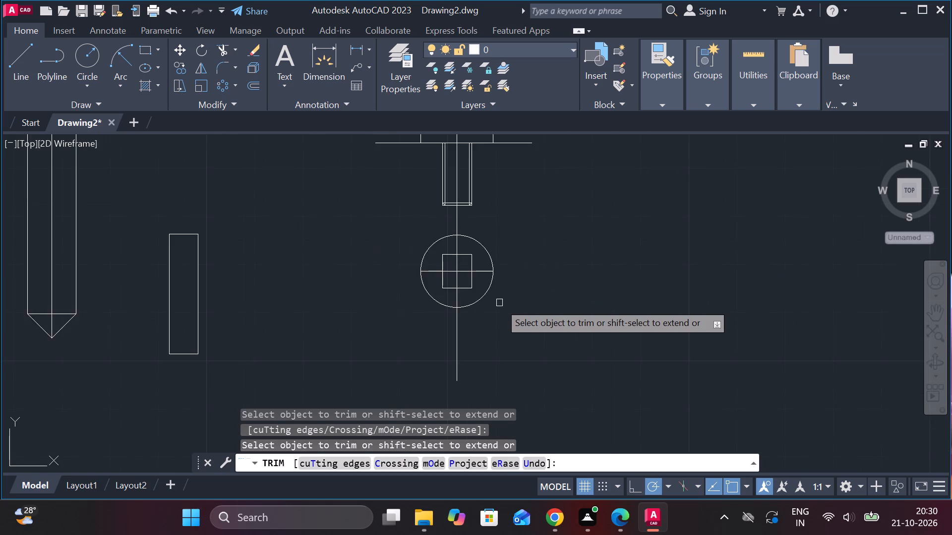
scroll(499, 303, "down", 1)
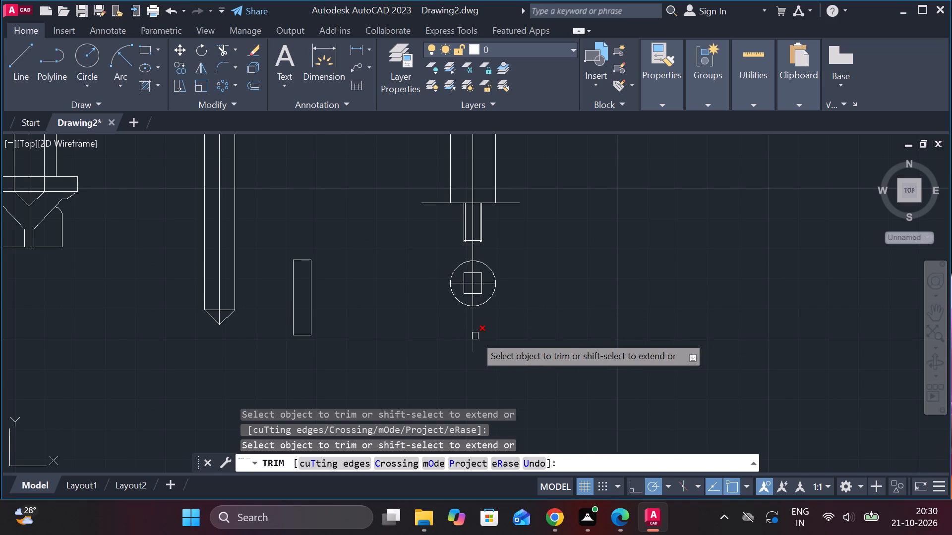
left_click(475, 336)
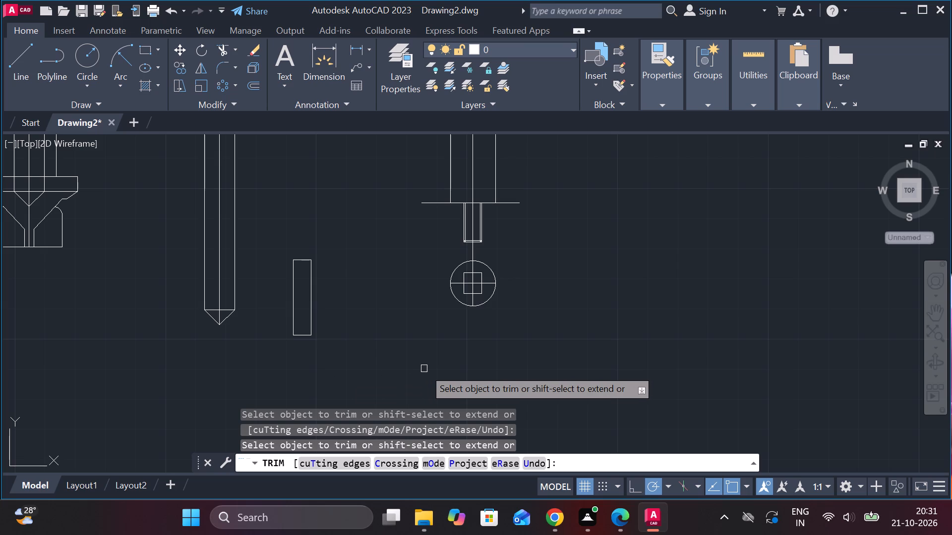
key("Escape")
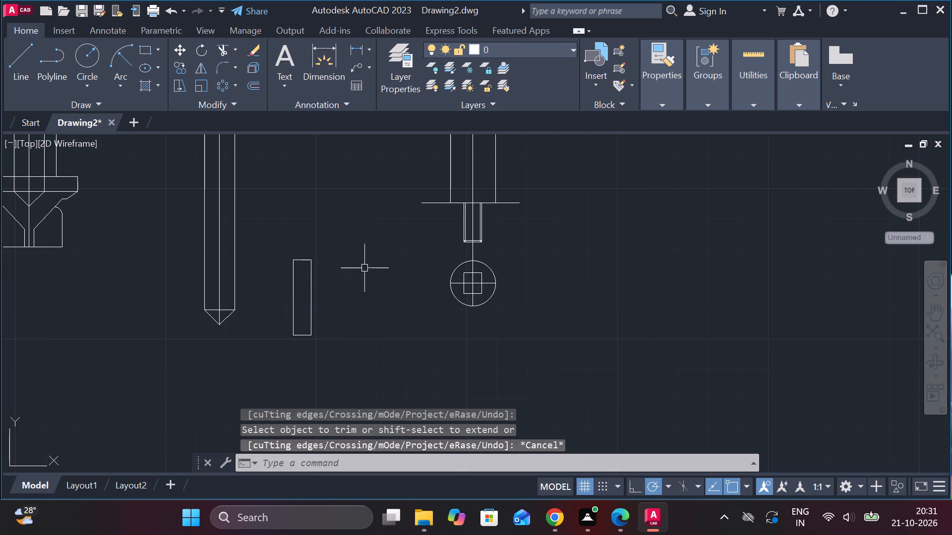
Delete the loose narrow rectangle between the long pointed part and the eye-ended part.
left_click(311, 289)
key("Delete")
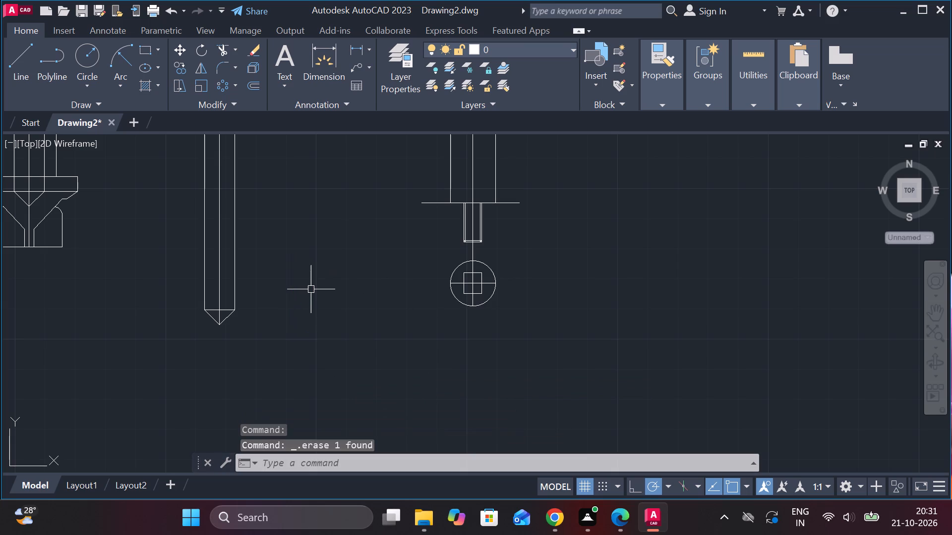
Draw a horizontal line 135 long in the empty area right of the eye-ended part.
scroll(327, 298, "down", 3)
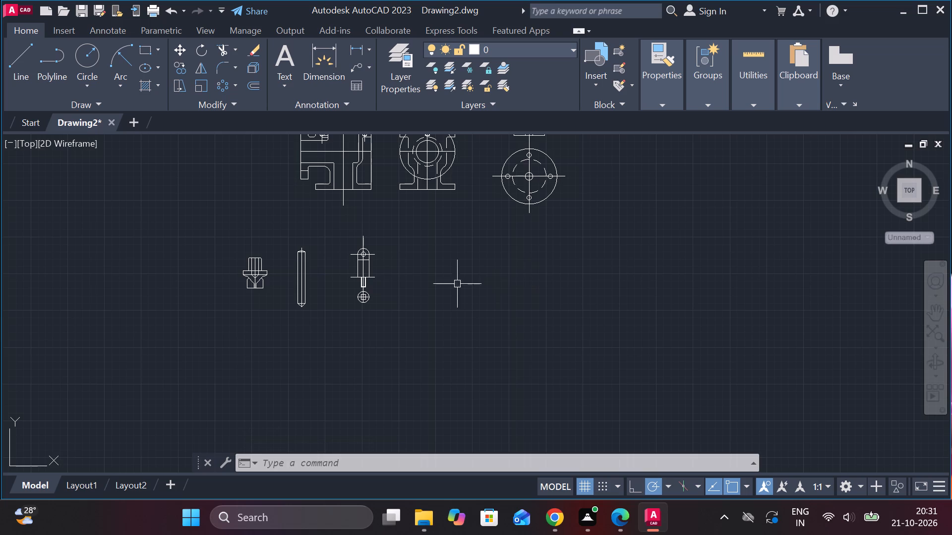
left_click(11, 56)
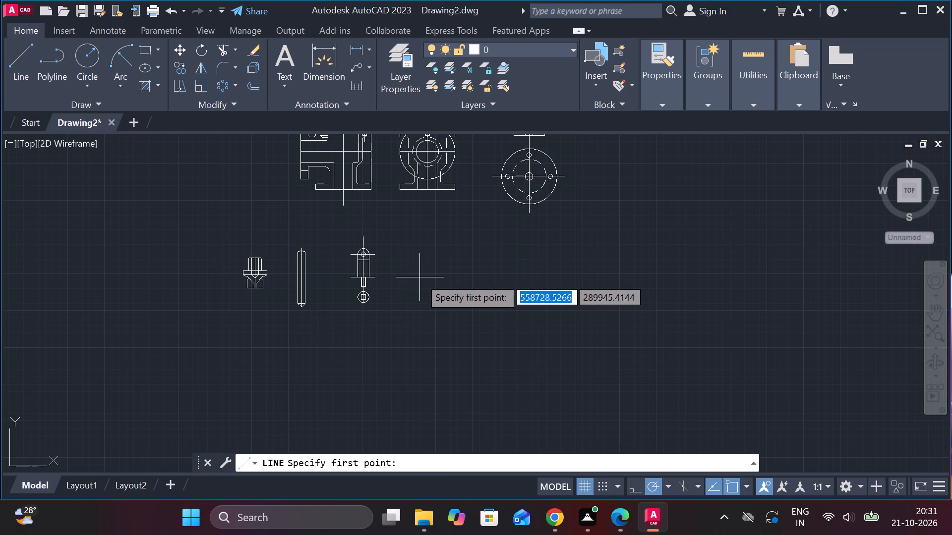
left_click(420, 271)
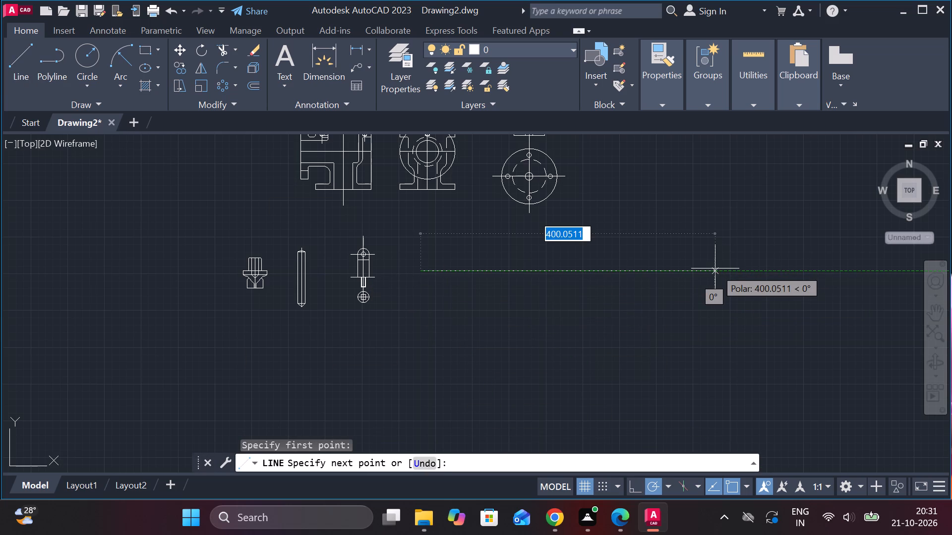
type("13")
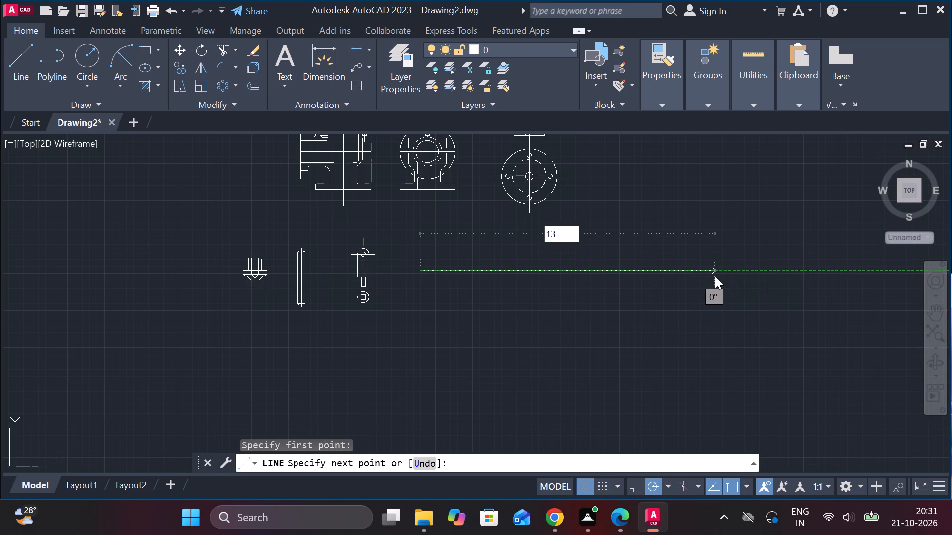
key("5")
key("Return")
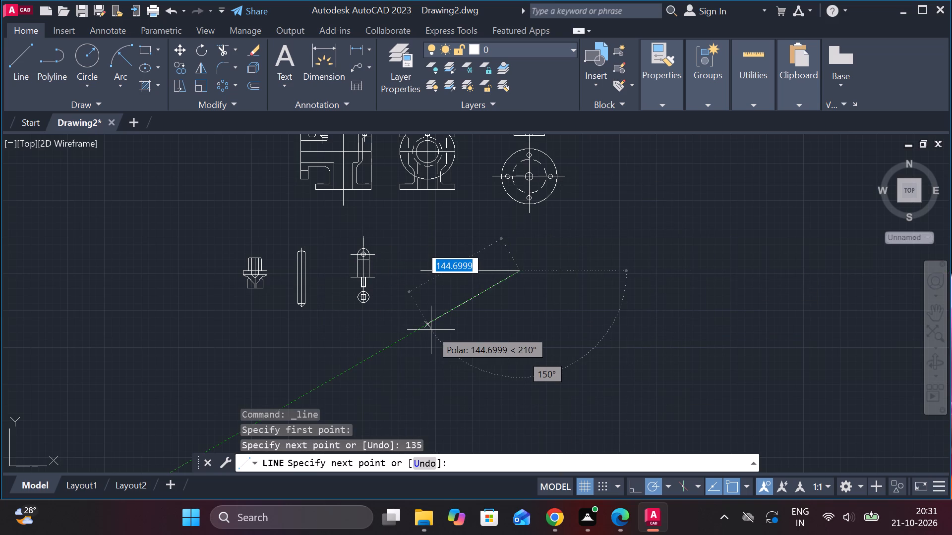
key("Escape")
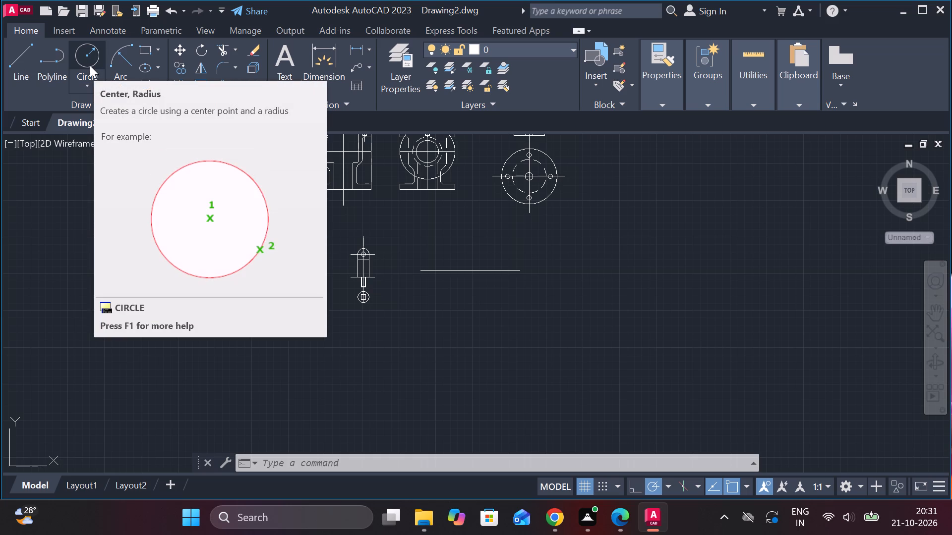
Draw a circle of radius 7.5 centred on the left end of the 135-long horizontal line.
left_click(90, 65)
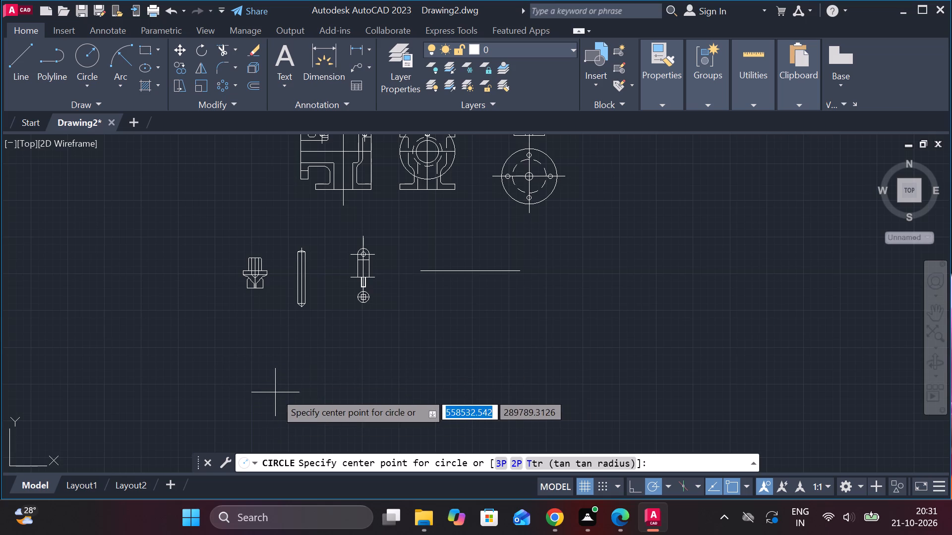
left_click(424, 272)
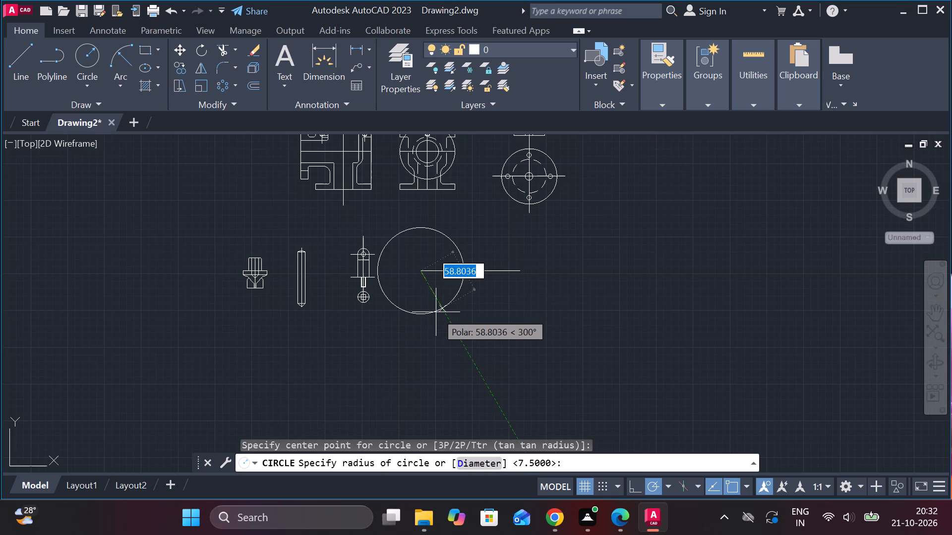
key("7")
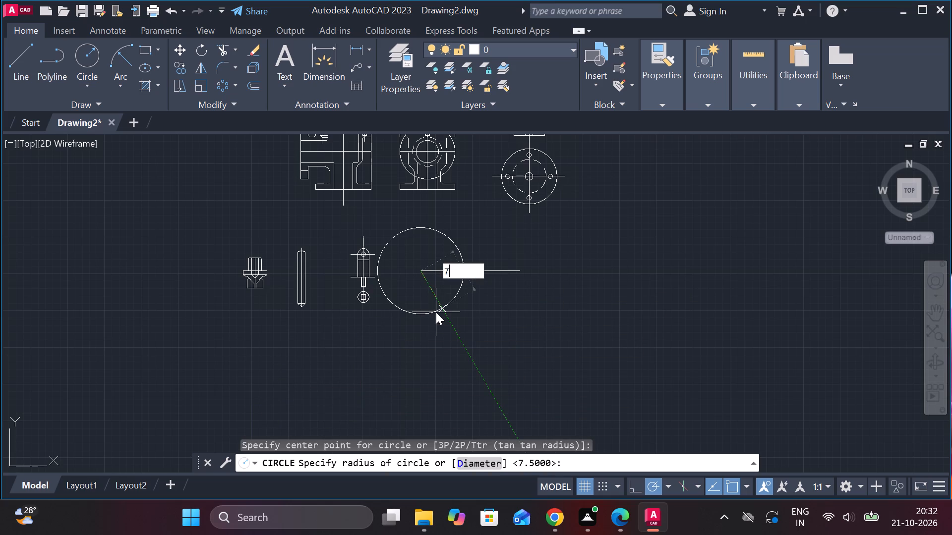
key("period")
key("5")
key("Return")
Draw a horizontal diameter line across the new circle, from its left quadrant to its right quadrant.
scroll(421, 258, "up", 2)
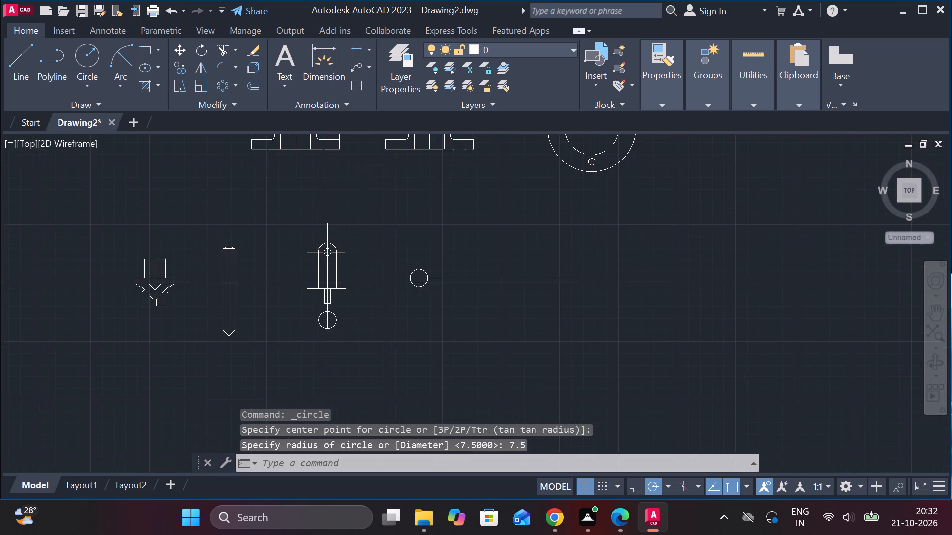
scroll(421, 283, "up", 2)
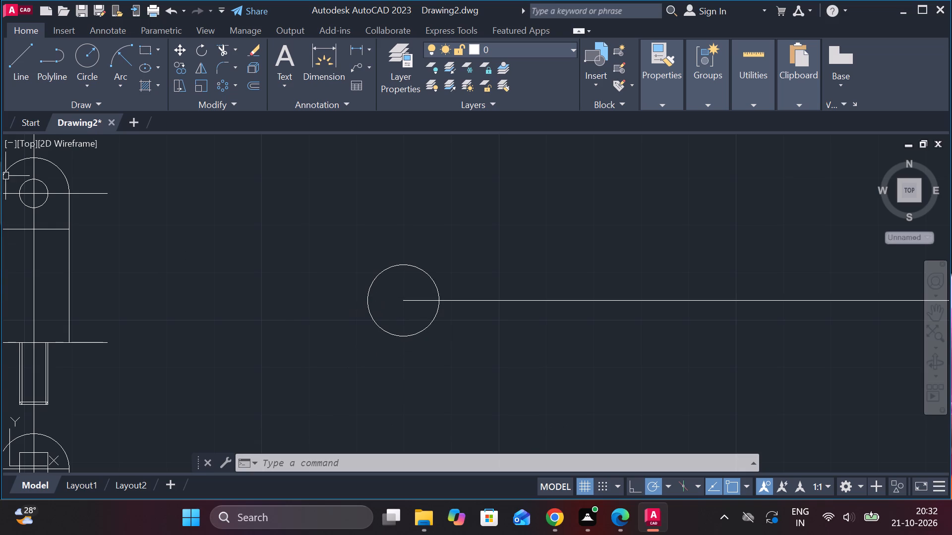
left_click(20, 63)
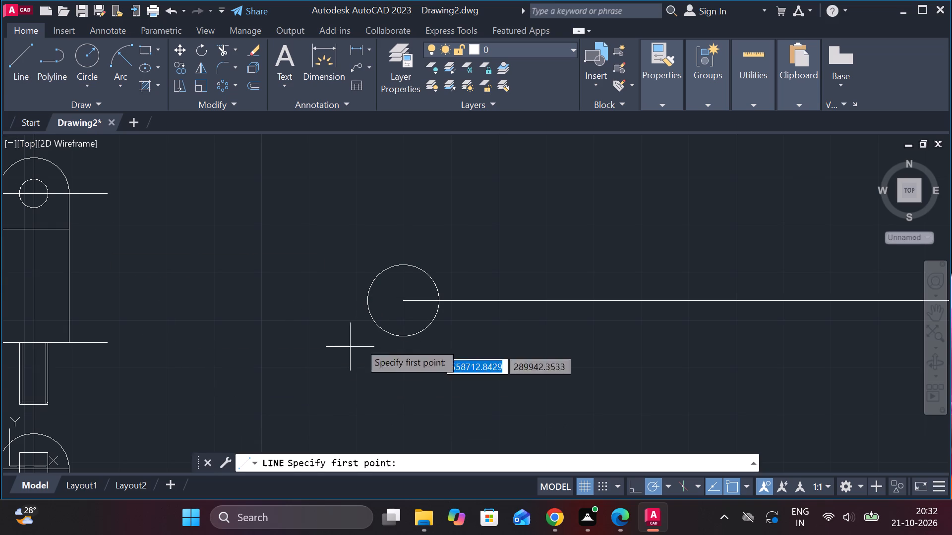
left_click(370, 298)
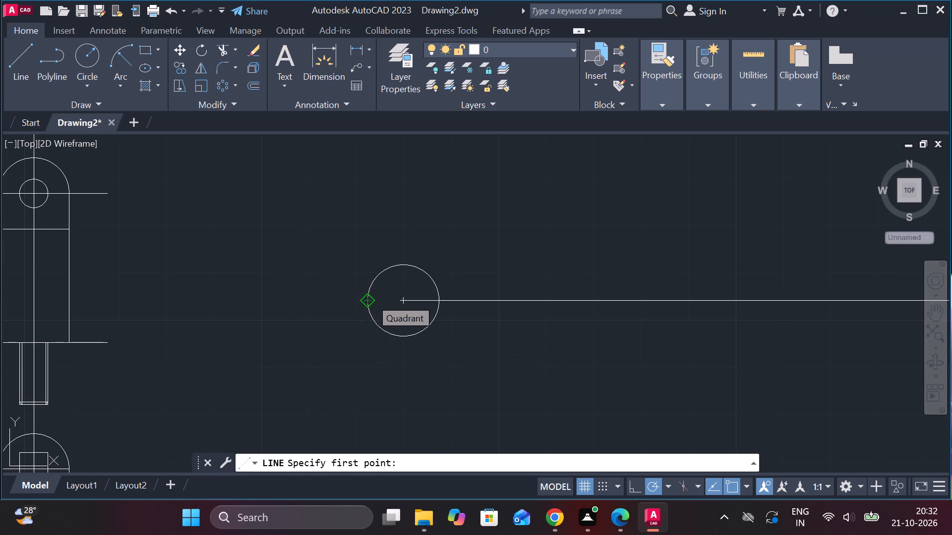
left_click(440, 302)
key("Escape")
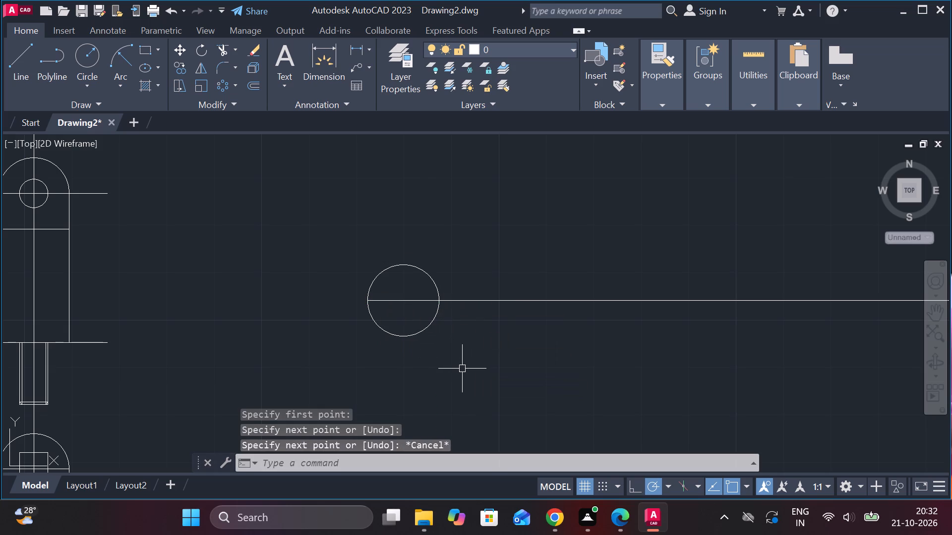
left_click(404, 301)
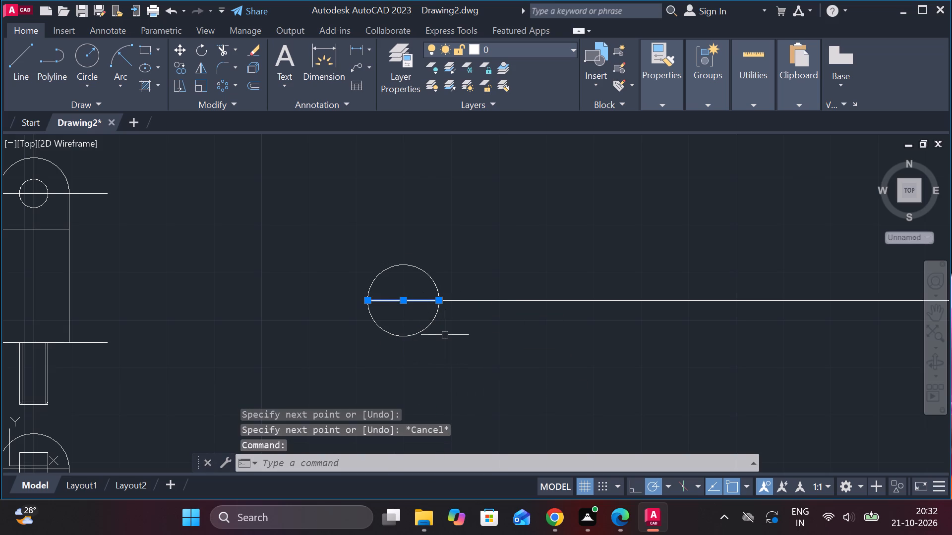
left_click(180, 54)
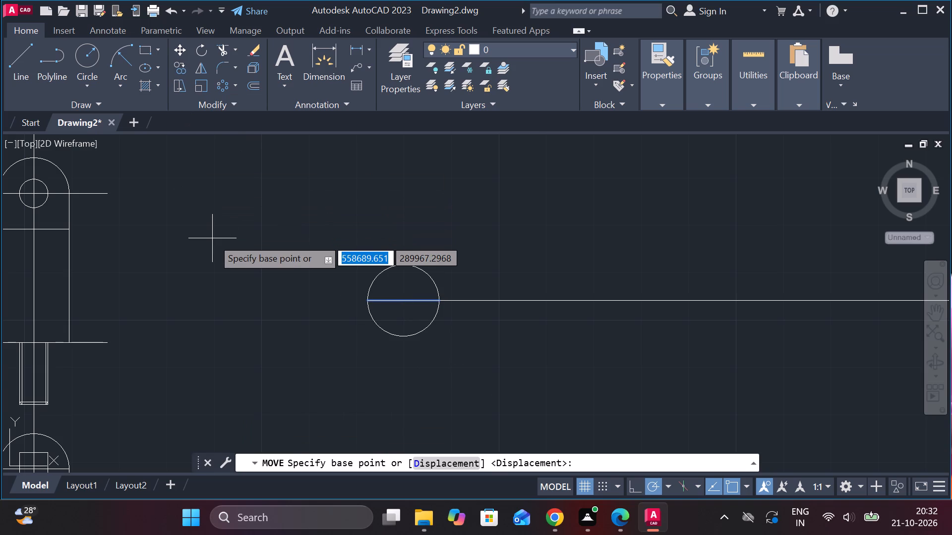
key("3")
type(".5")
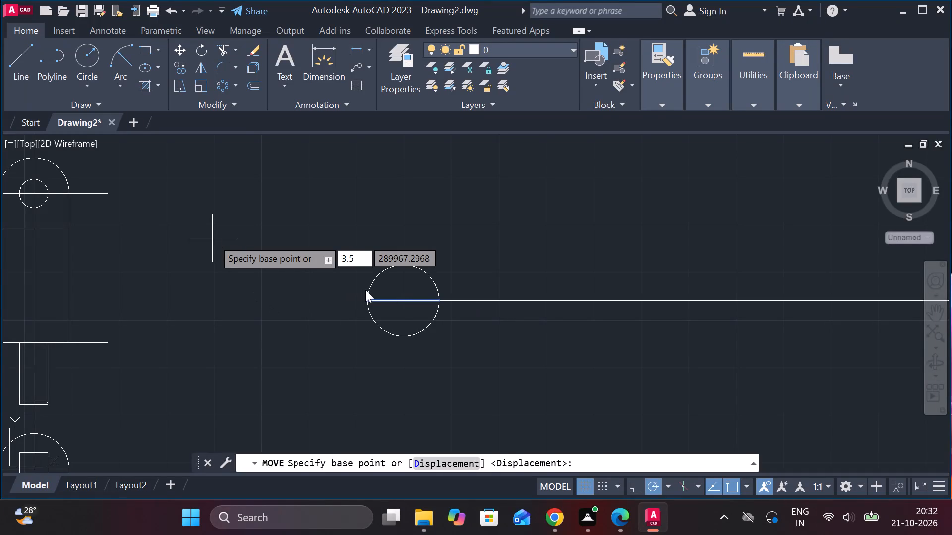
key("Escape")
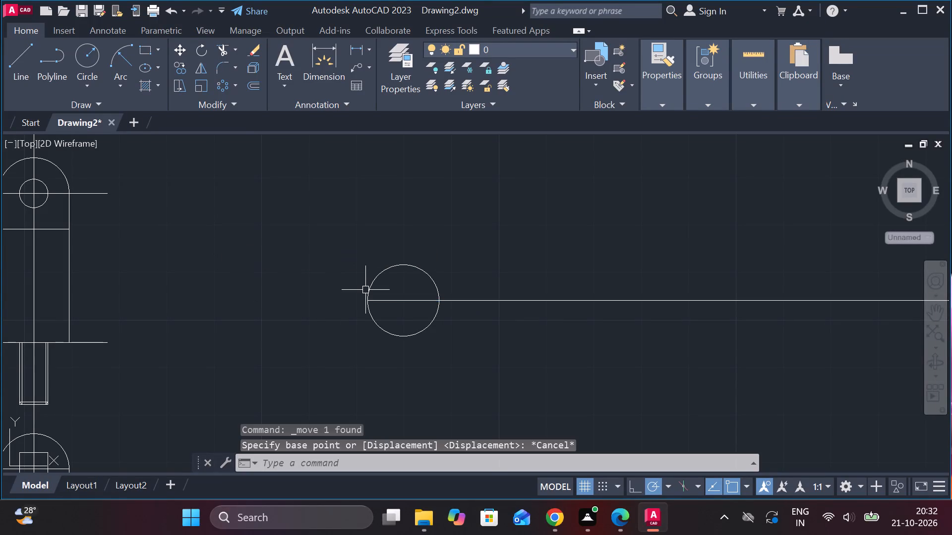
Move the circle's horizontal diameter line 3.5 straight down from the circle's centre.
left_click(398, 302)
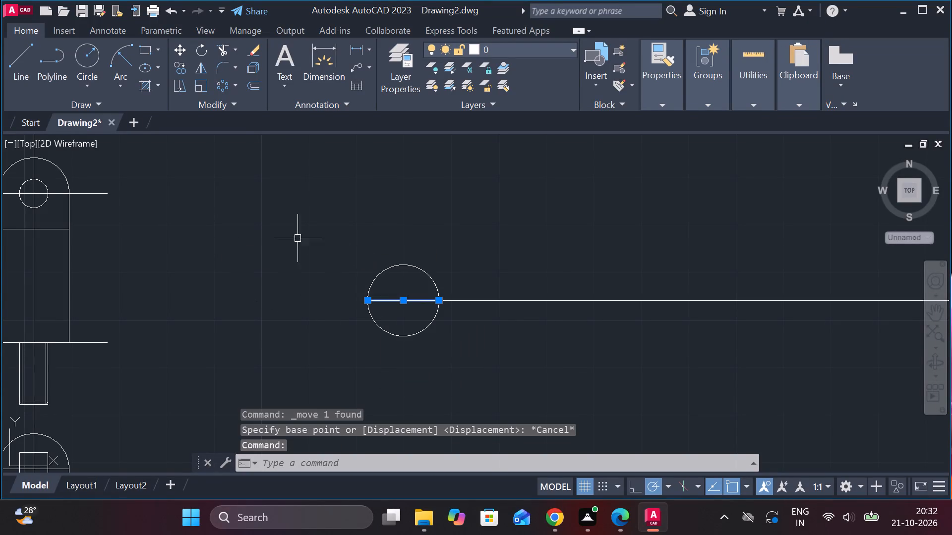
left_click(179, 46)
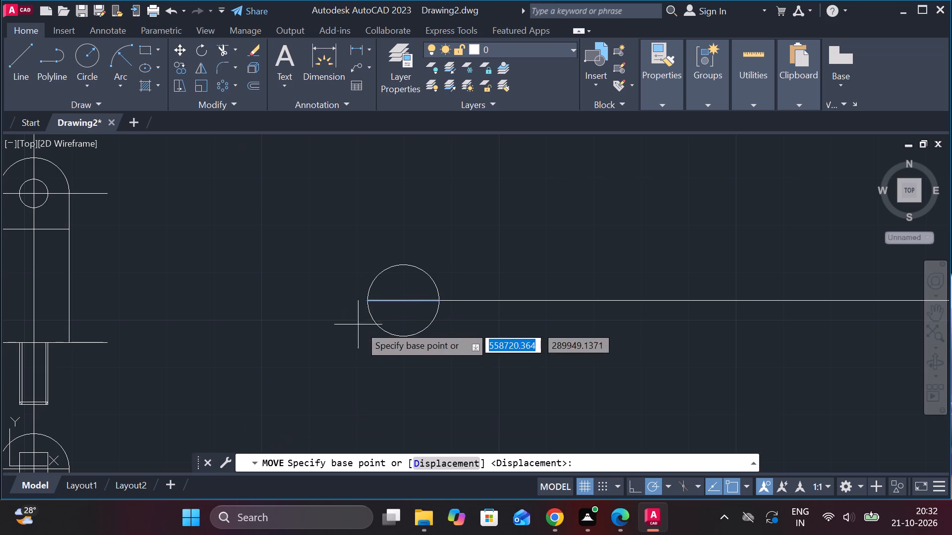
double_click(408, 301)
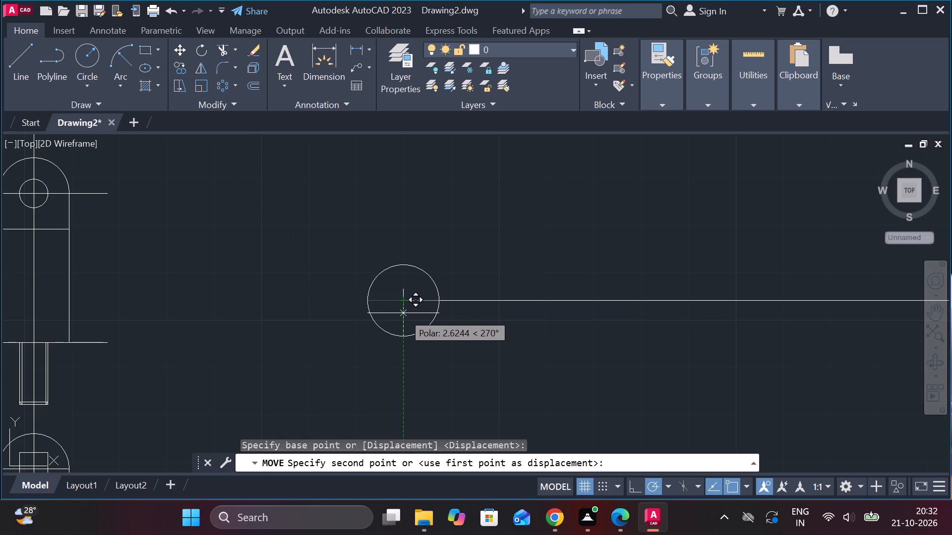
key("3")
key("period")
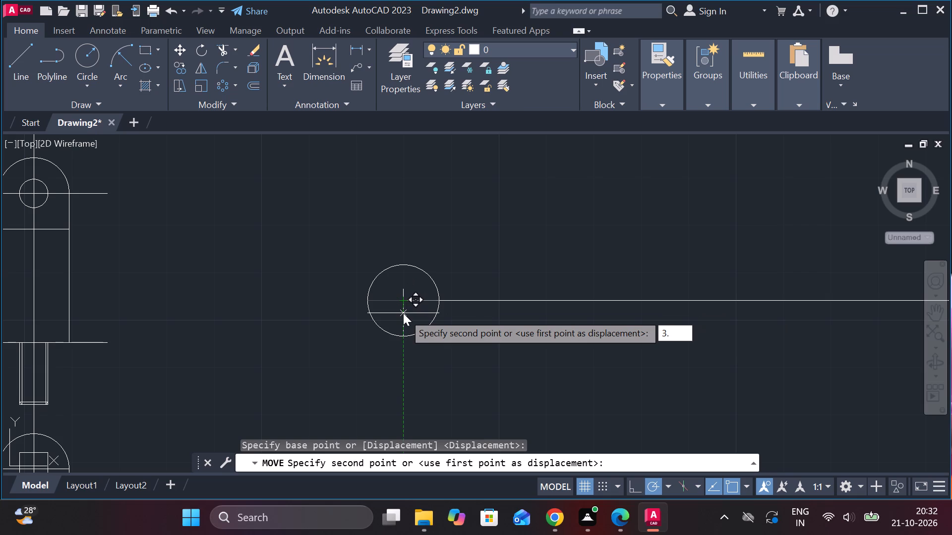
key("5")
key("Return")
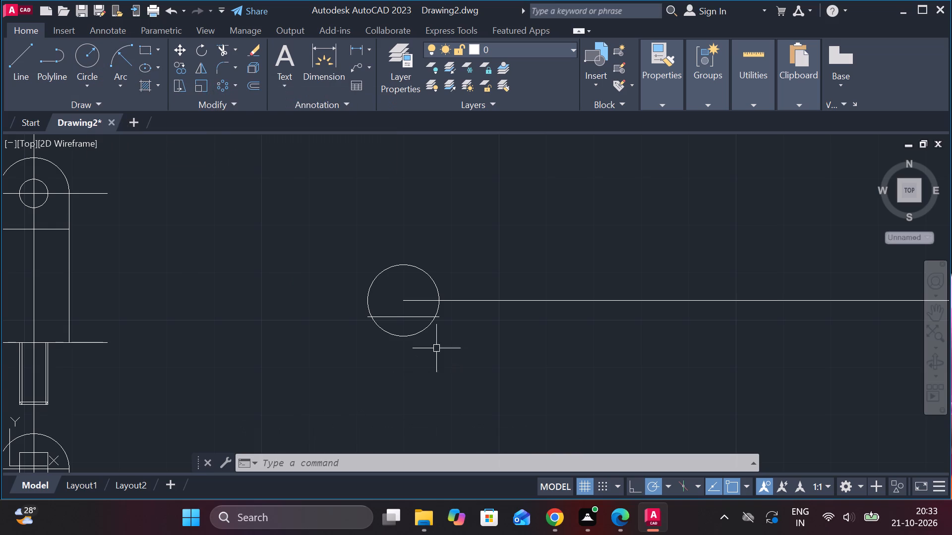
Copy the lowered horizontal line 7.5 straight up, so one line lies on each side of the circle's centre.
left_click(404, 319)
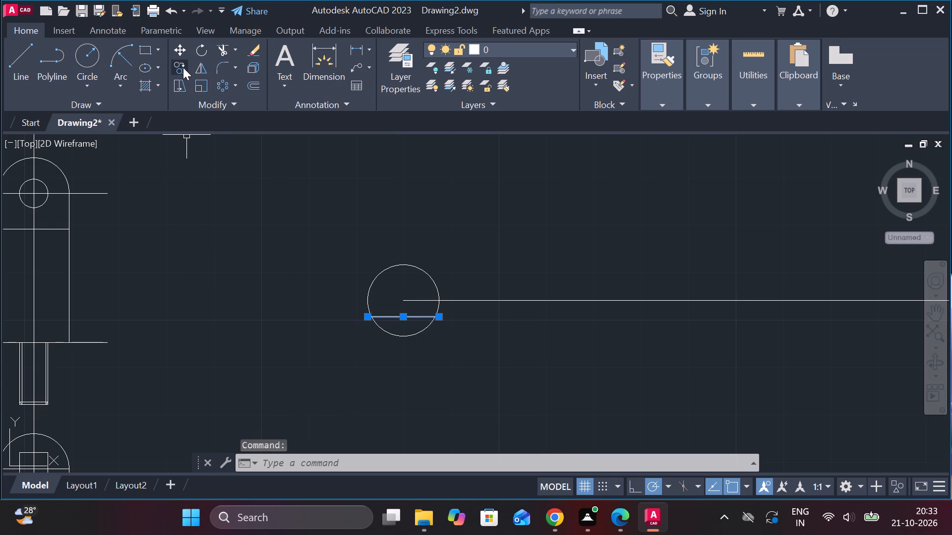
left_click(183, 67)
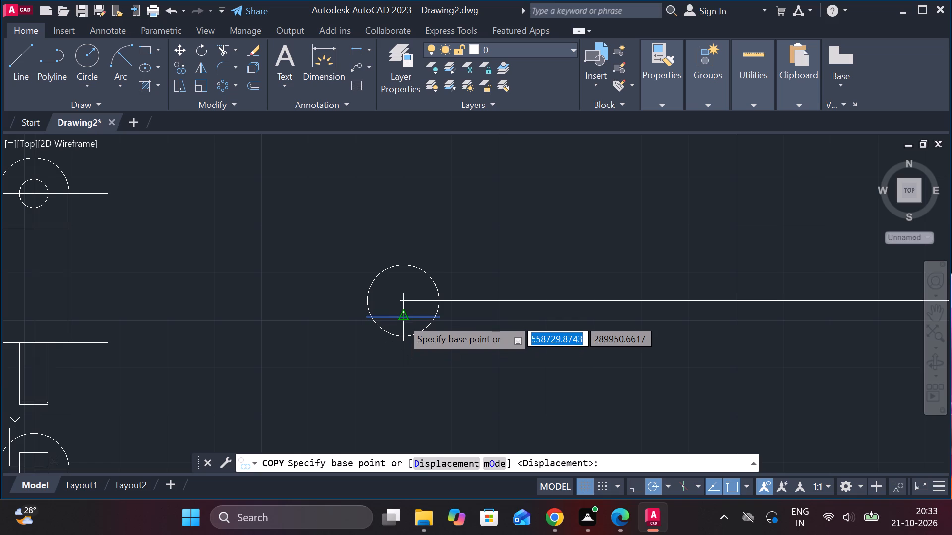
left_click(402, 319)
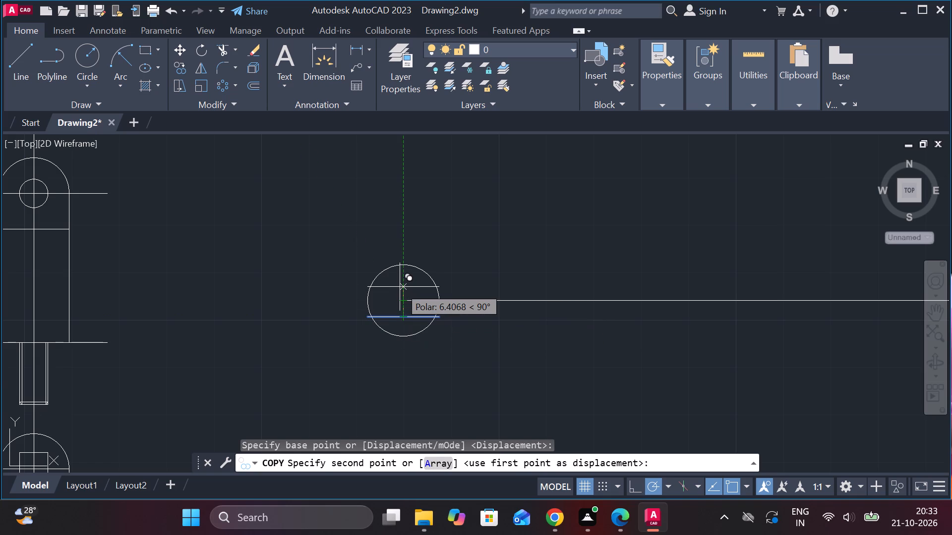
key("7")
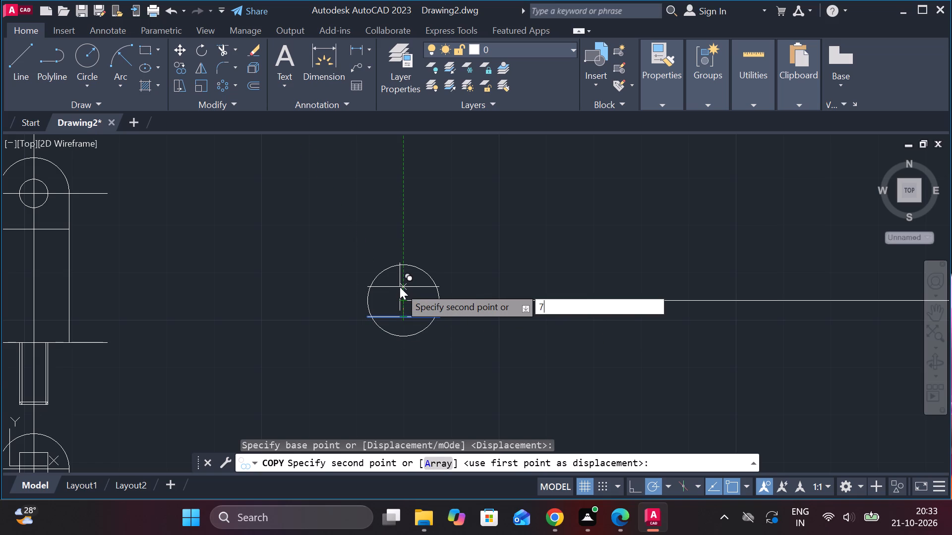
key("period")
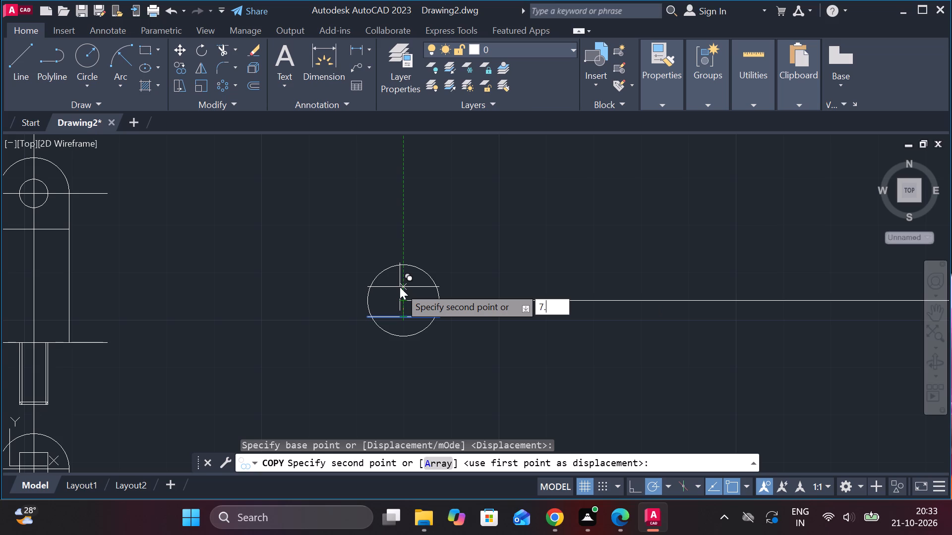
key("5")
key("Return")
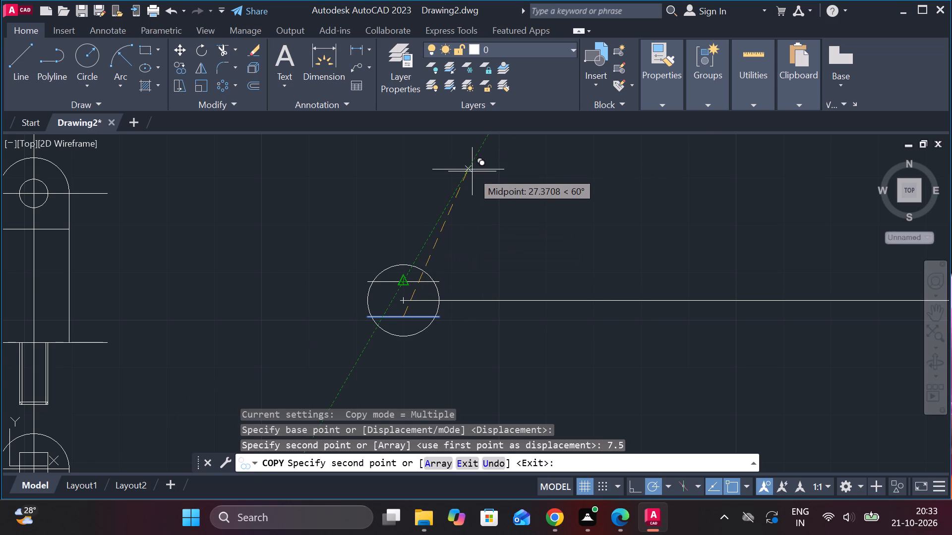
key("Escape")
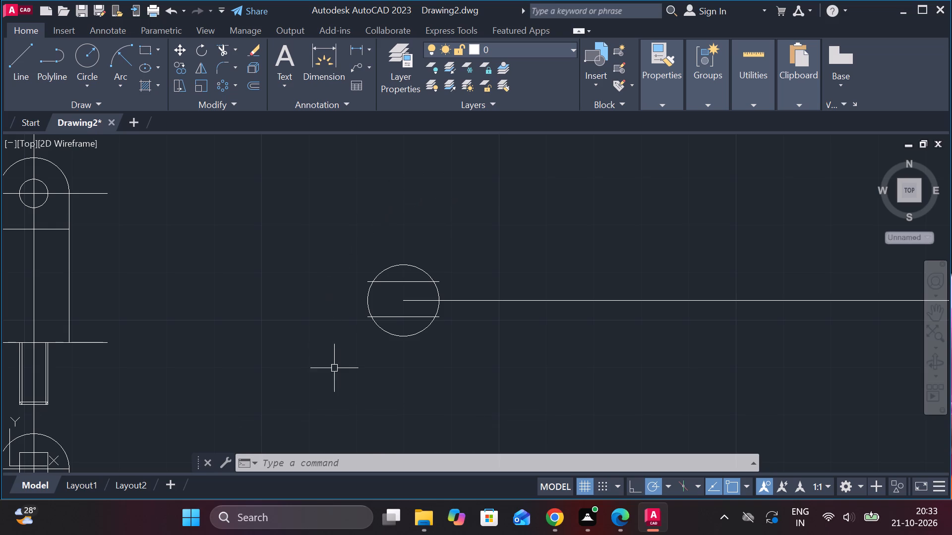
Draw a vertical diameter line through the circle, from its bottom quadrant to its top quadrant.
left_click(23, 53)
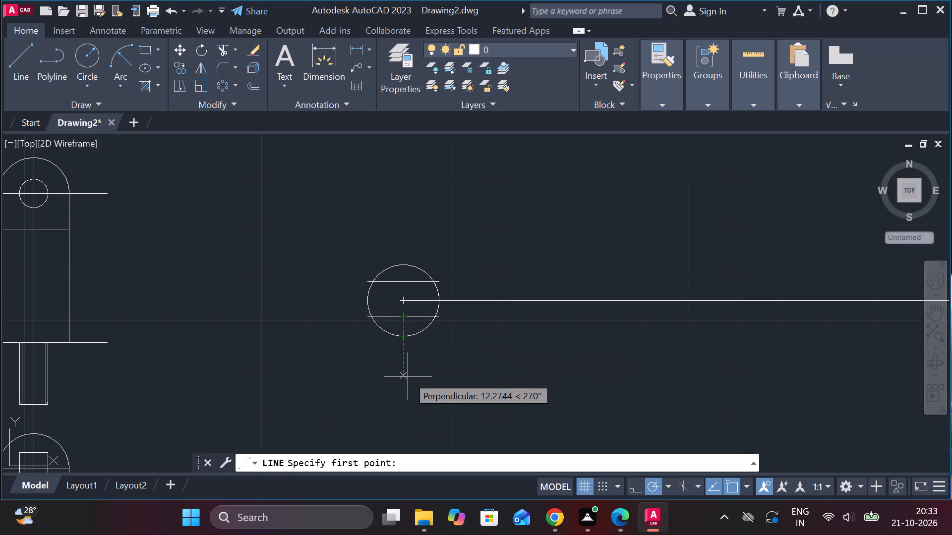
left_click(406, 336)
left_click(401, 263)
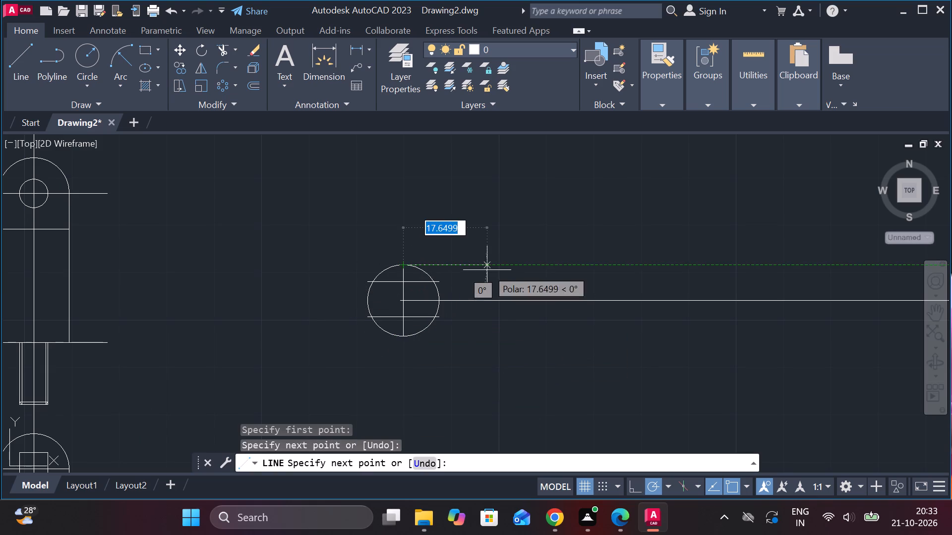
key("Escape")
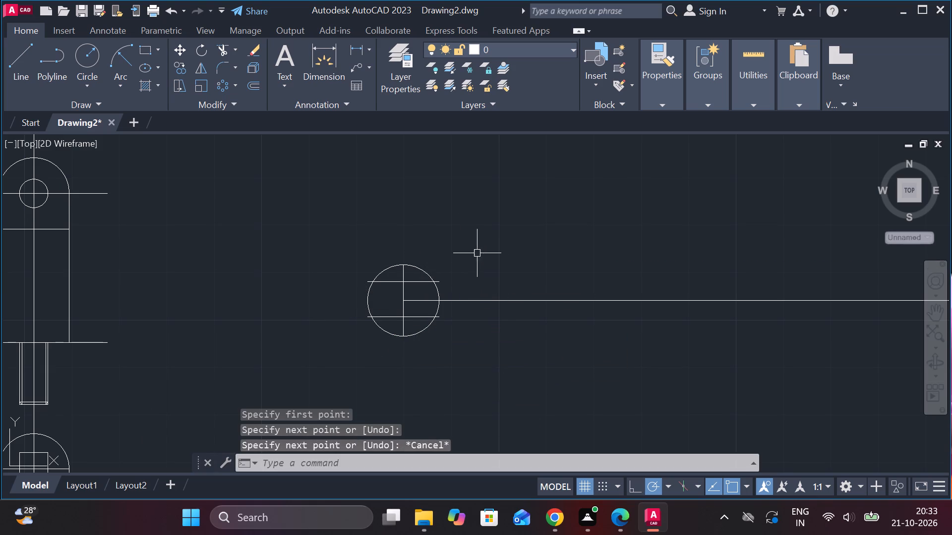
Copy the circle's vertical diameter line 7.5 to the right, using its midpoint as the base point.
left_click(404, 327)
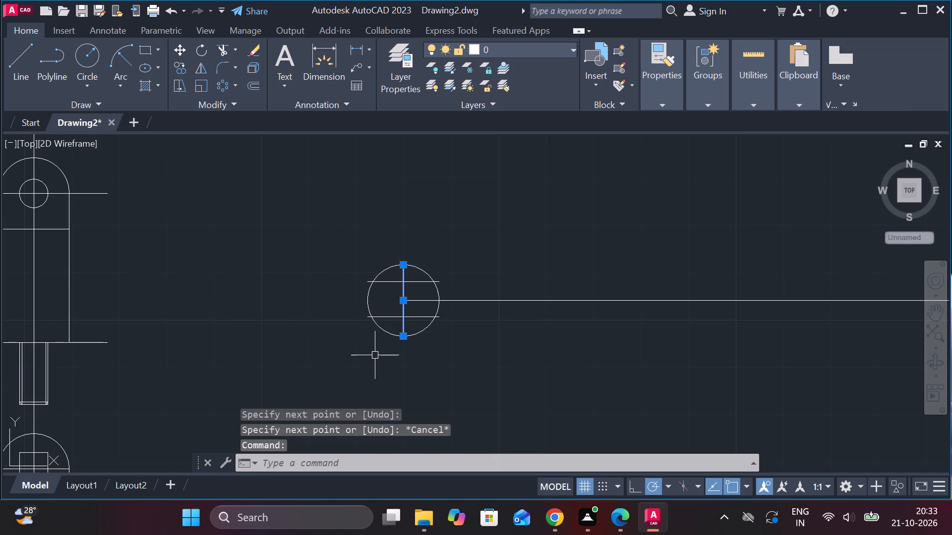
key("c")
key("o")
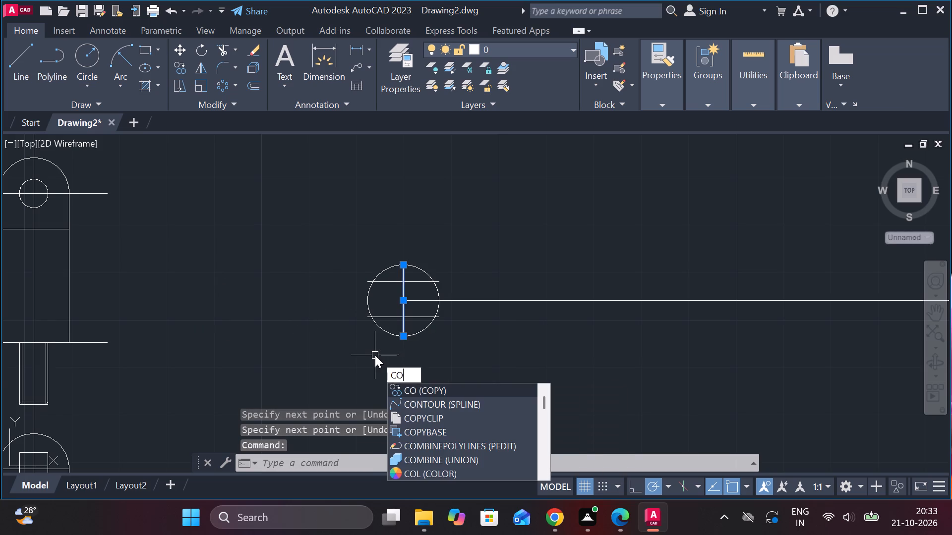
key("Return")
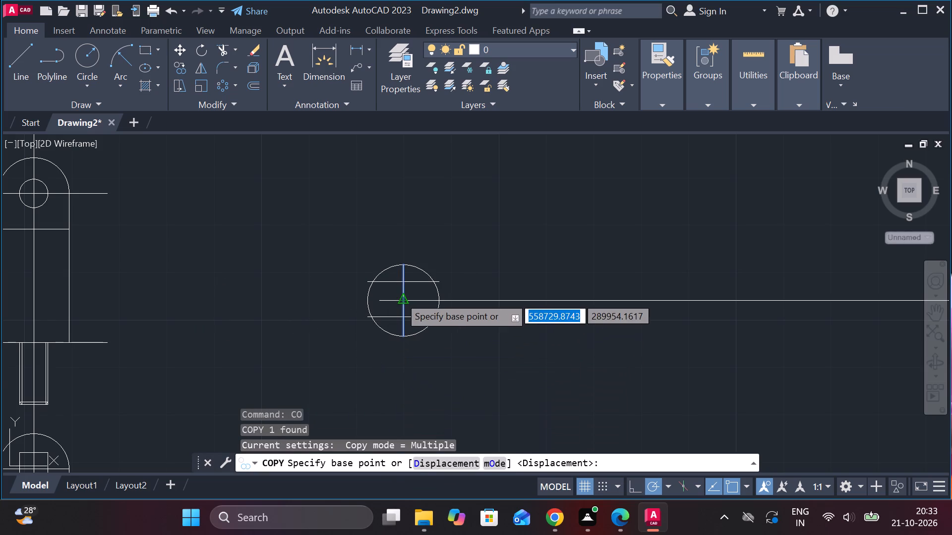
left_click(399, 296)
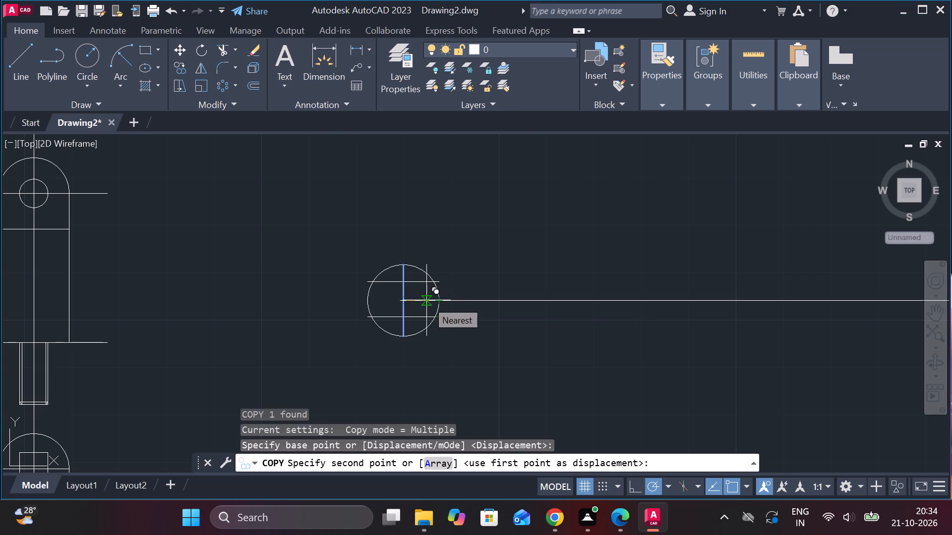
key("7")
type(".5")
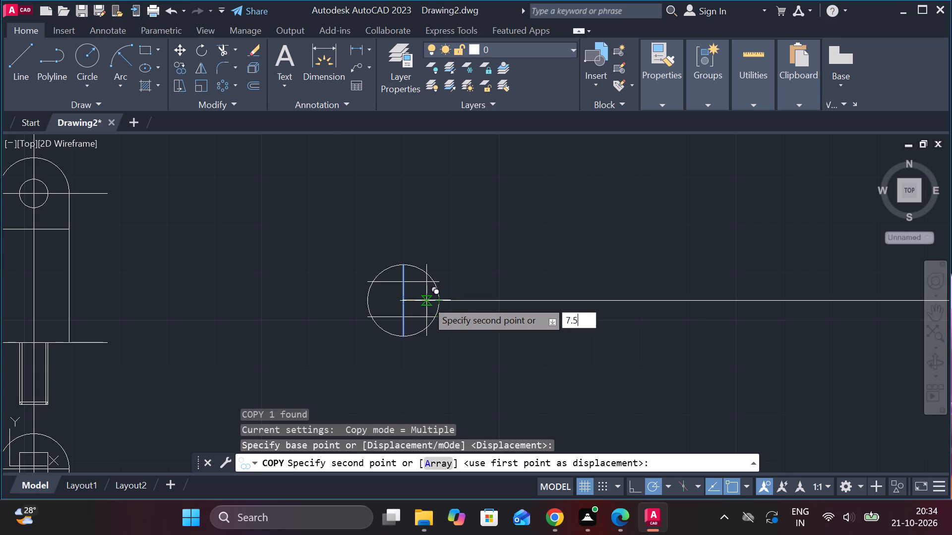
key("Return")
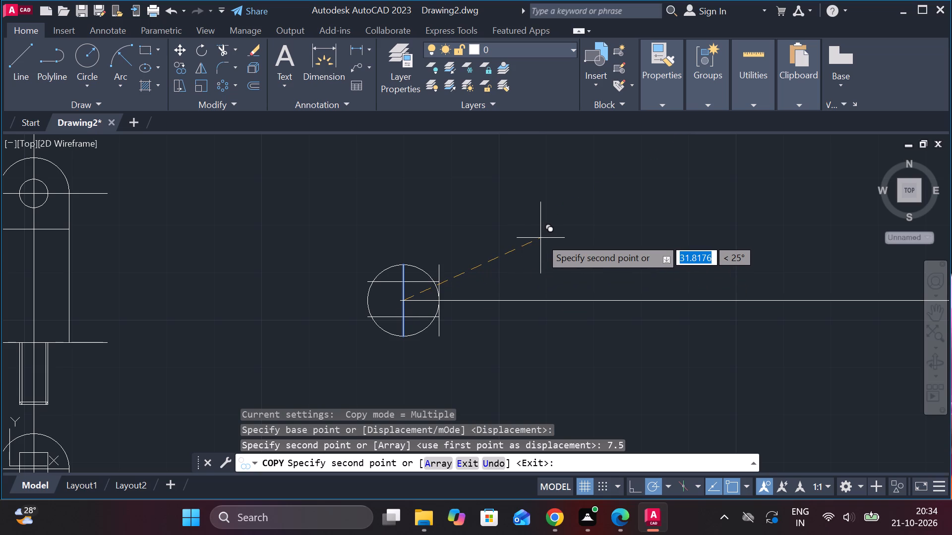
Trim the circle's right-hand arc between the two horizontal lines, both above and below the long centre line.
key("Escape")
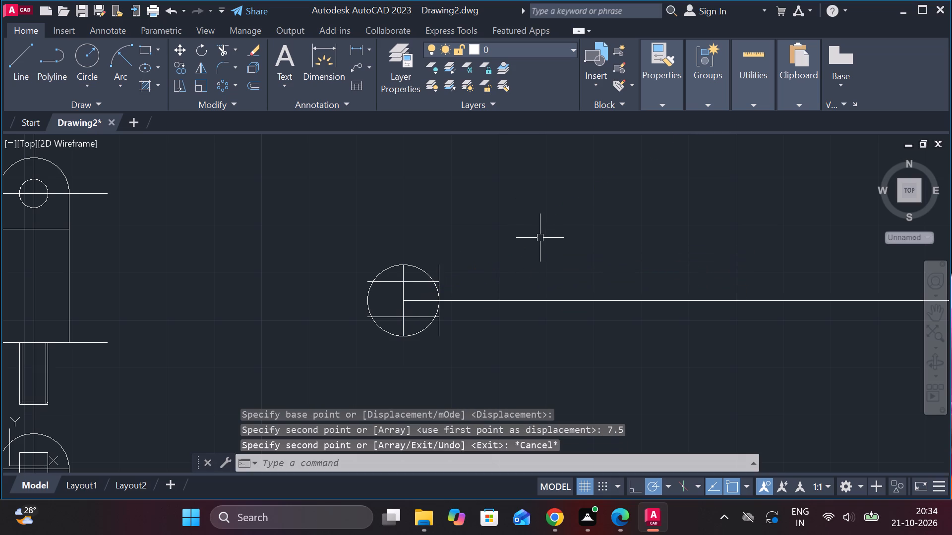
scroll(424, 291, "up", 2)
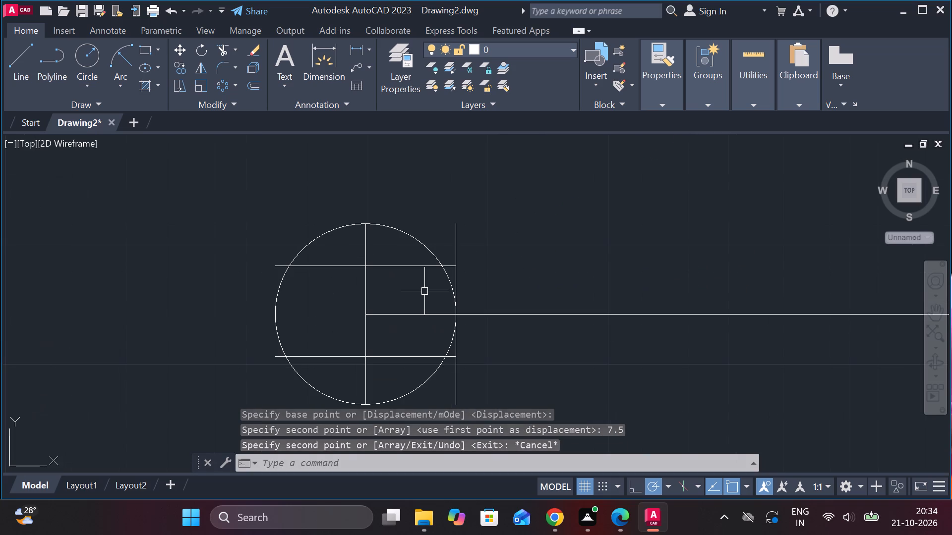
left_click(227, 50)
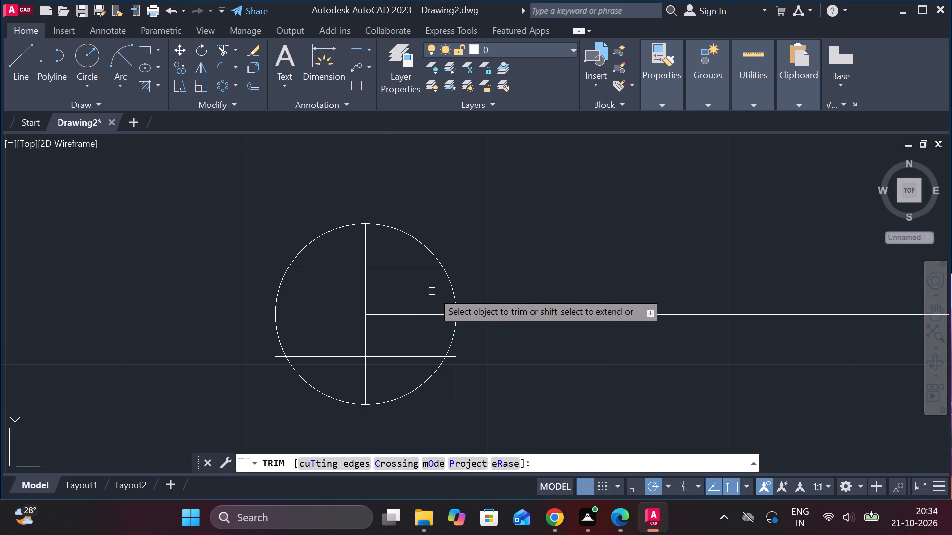
left_click(444, 279)
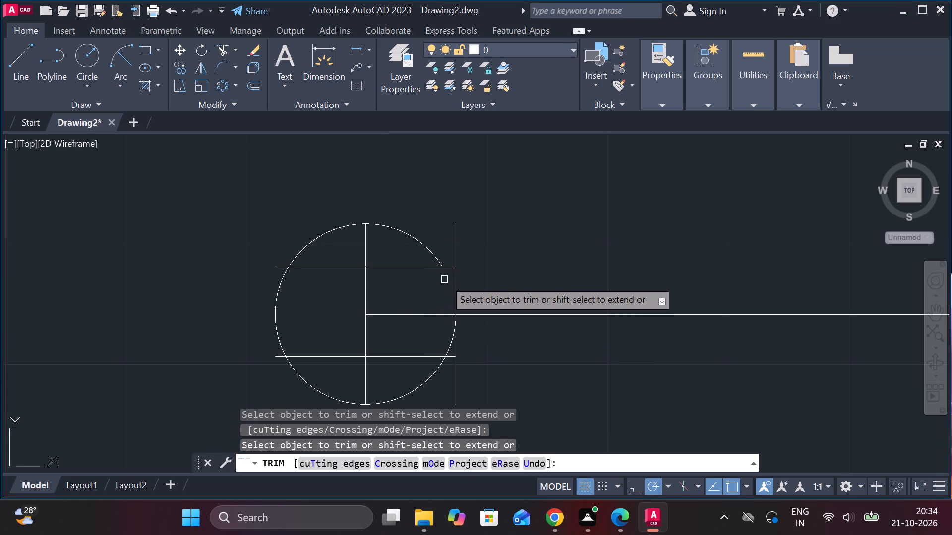
left_click(450, 342)
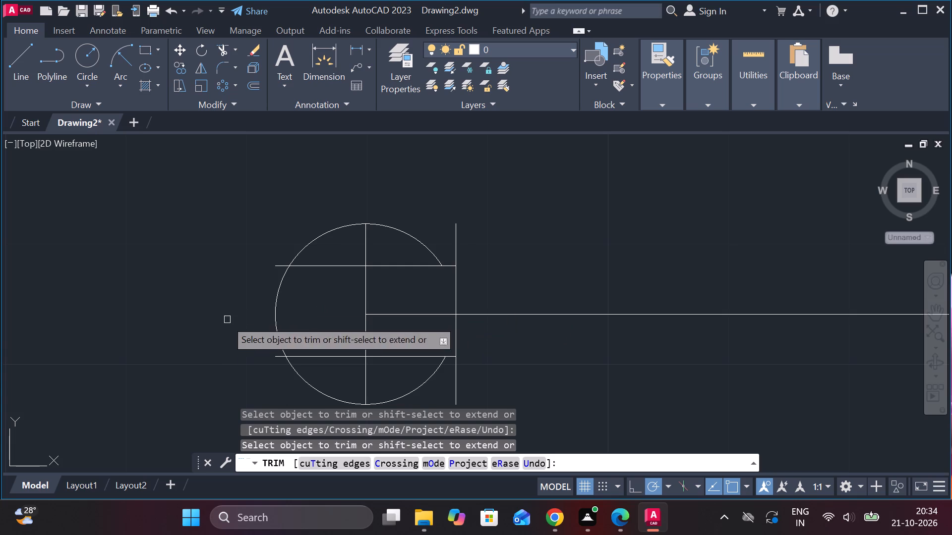
key("Escape")
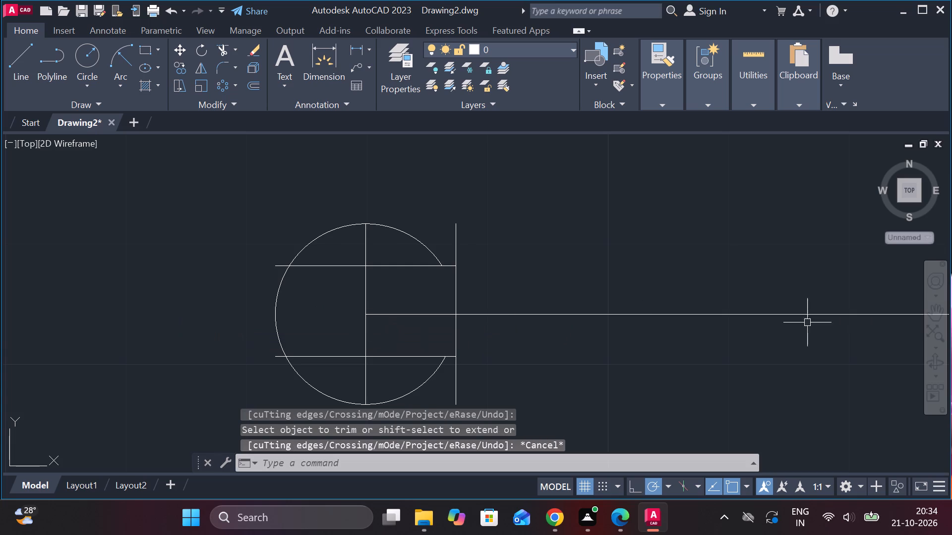
Stretch the left ends of both horizontal lines horizontally outward, a short distance past the circle's left side.
left_click(320, 264)
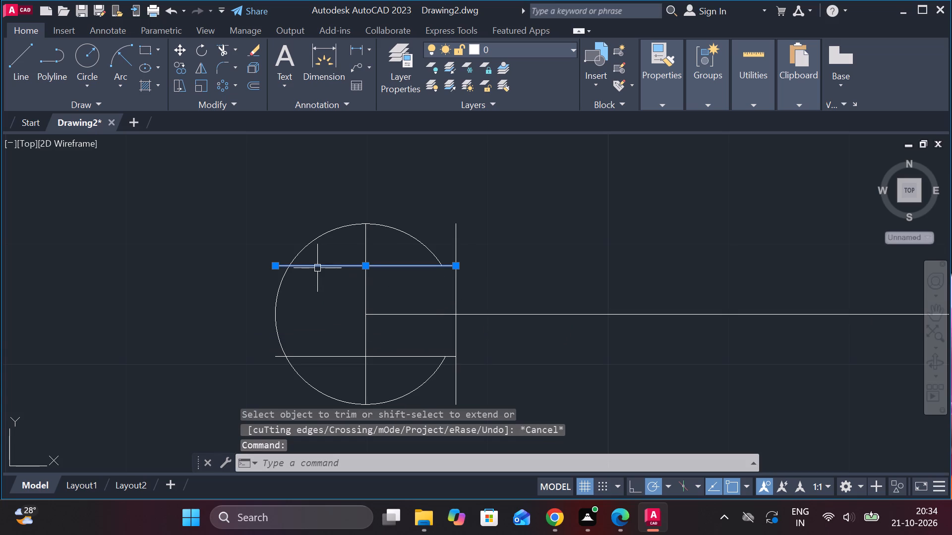
left_click(275, 269)
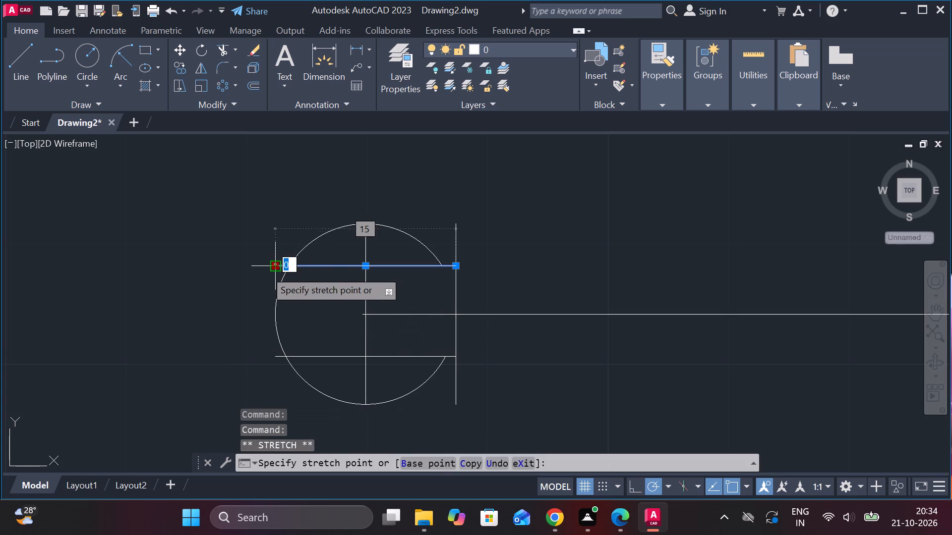
left_click(230, 270)
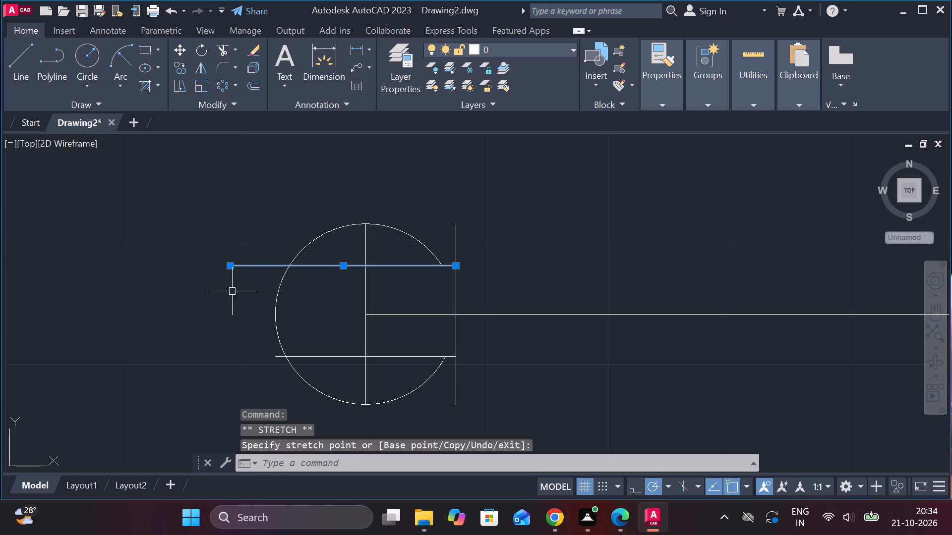
left_click(303, 356)
left_click(276, 359)
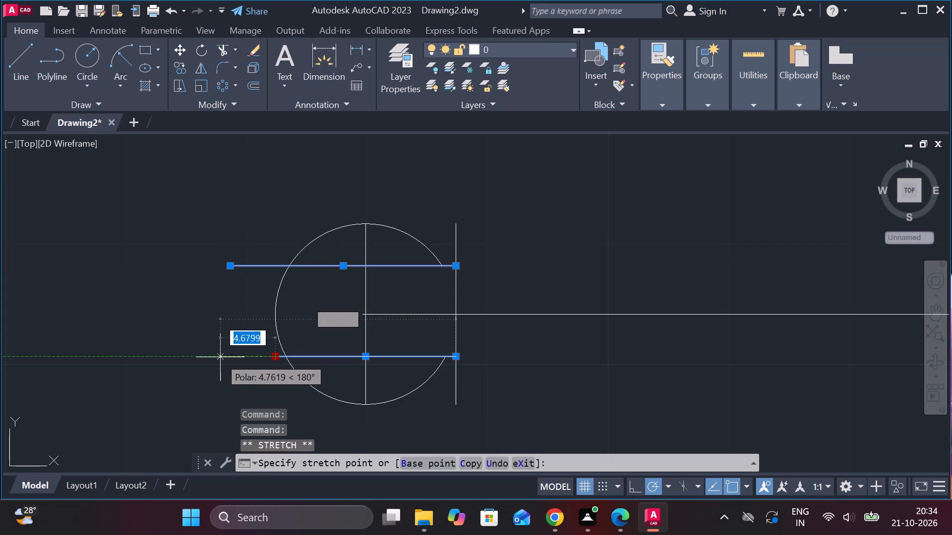
left_click(228, 357)
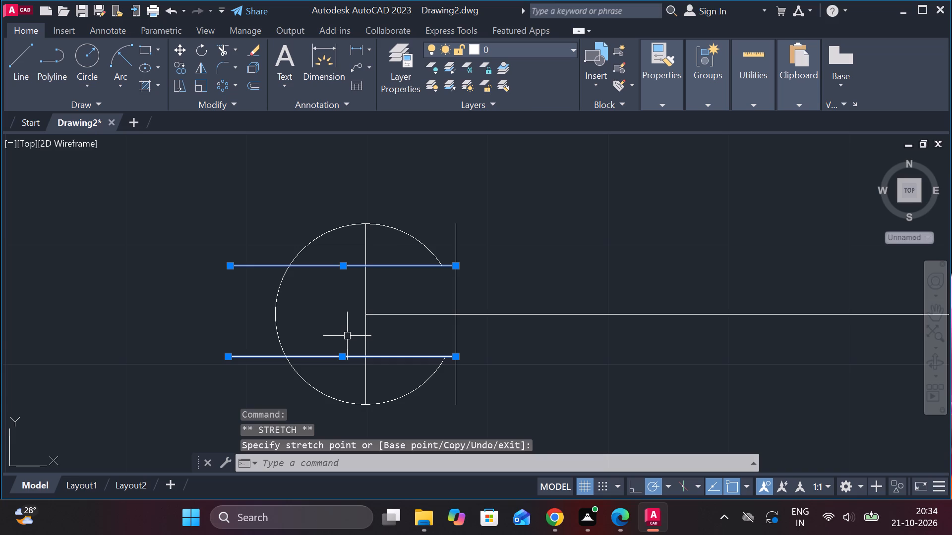
key("Escape")
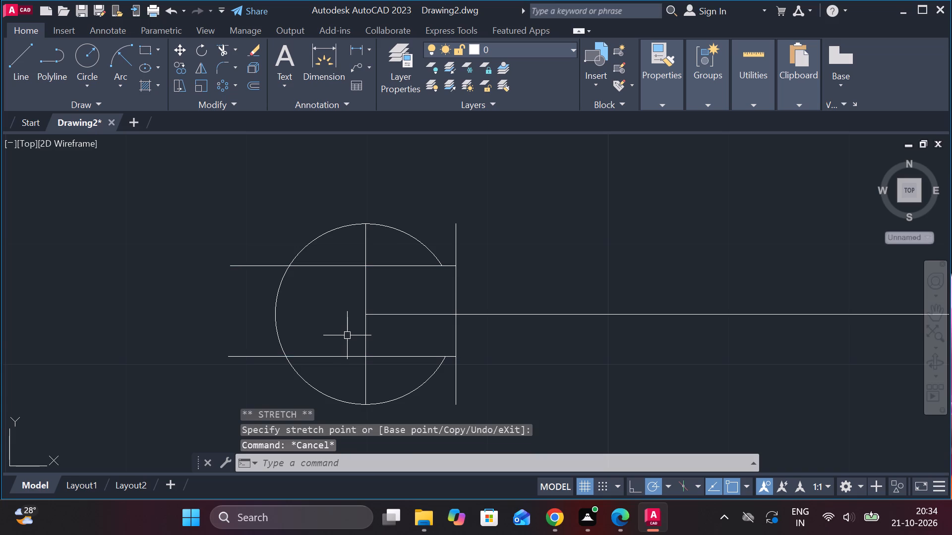
Trim the ends of the right vertical line that extend above and below the two horizontal lines.
left_click(222, 46)
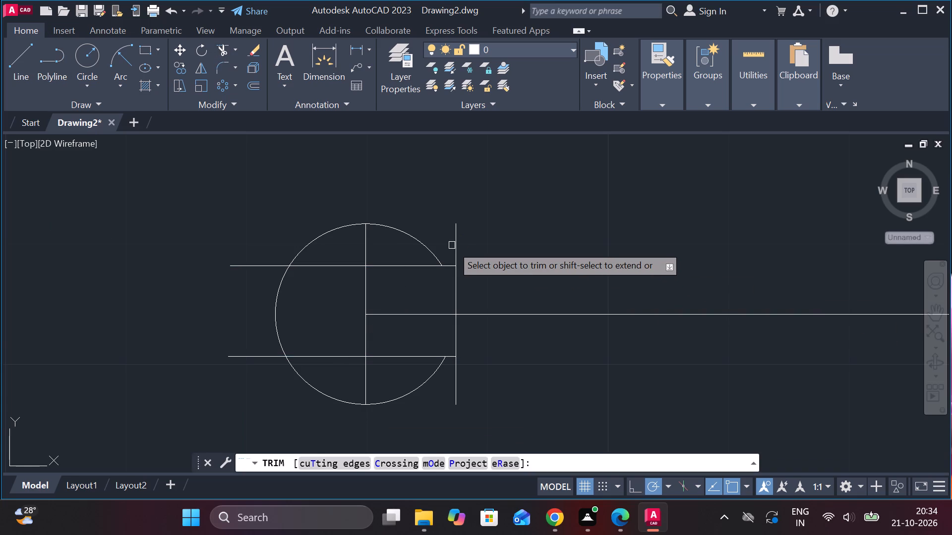
left_click(456, 246)
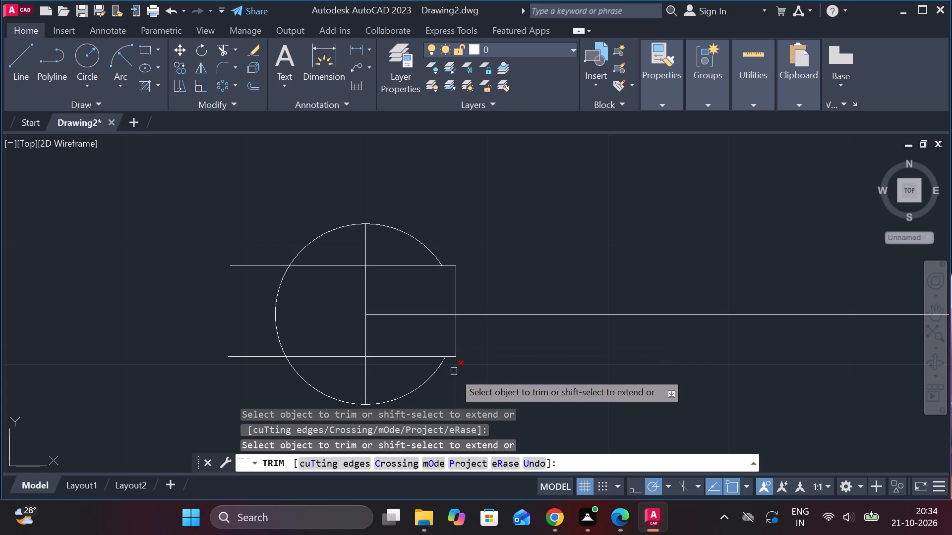
left_click(454, 378)
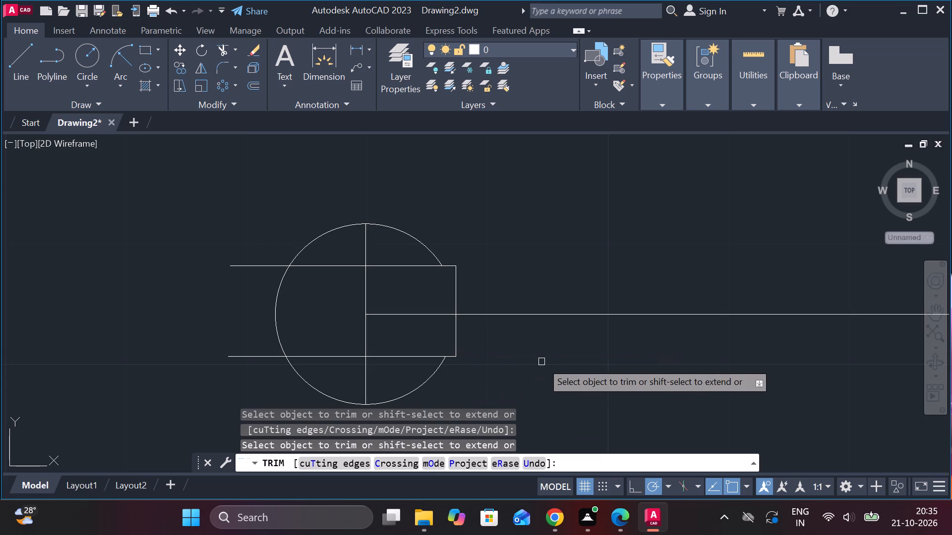
Draw a radius-3 circle centred on the right end of the long horizontal line.
scroll(541, 362, "down", 2)
scroll(780, 370, "down", 3)
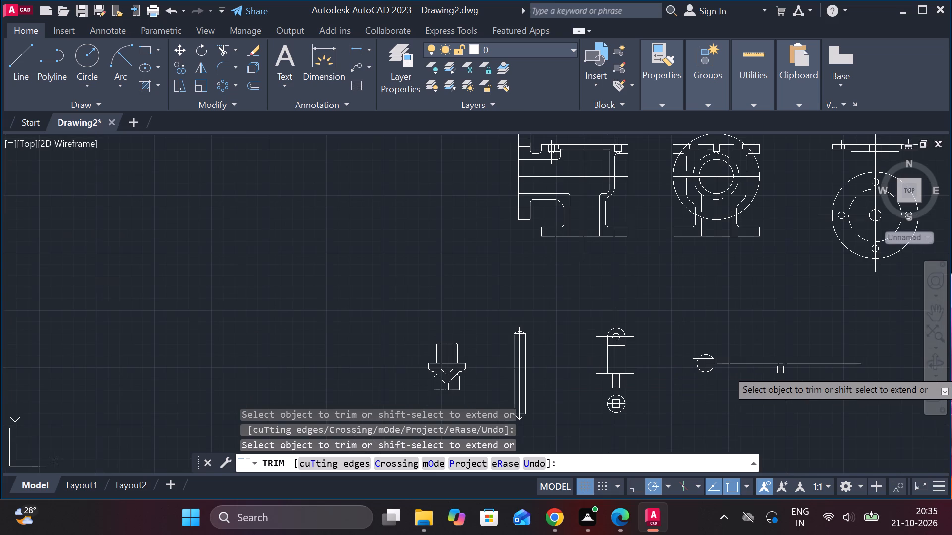
scroll(905, 370, "up", 3)
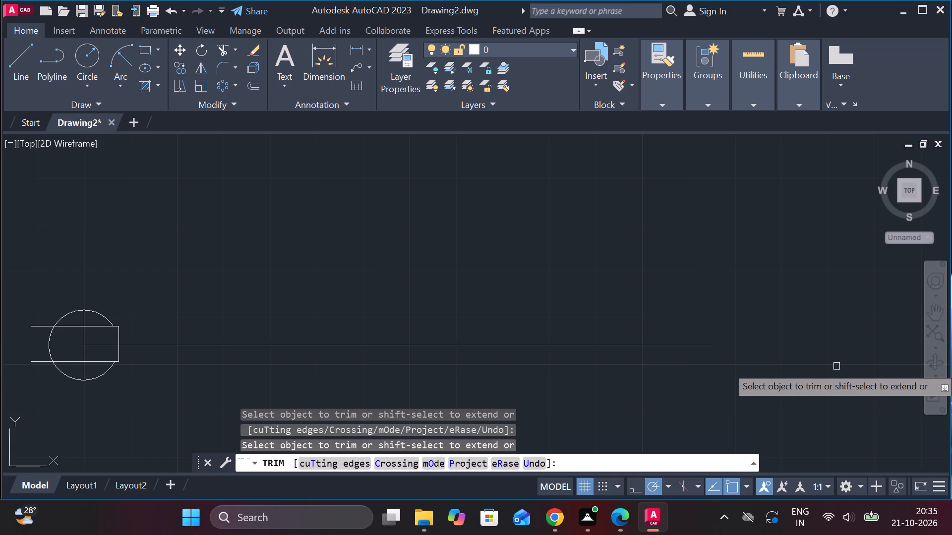
left_click(86, 47)
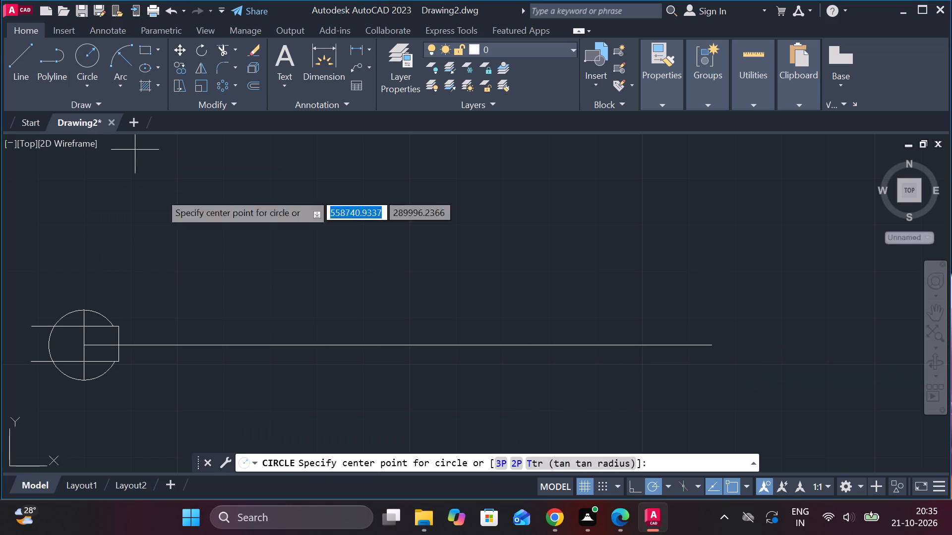
left_click(713, 346)
key("3")
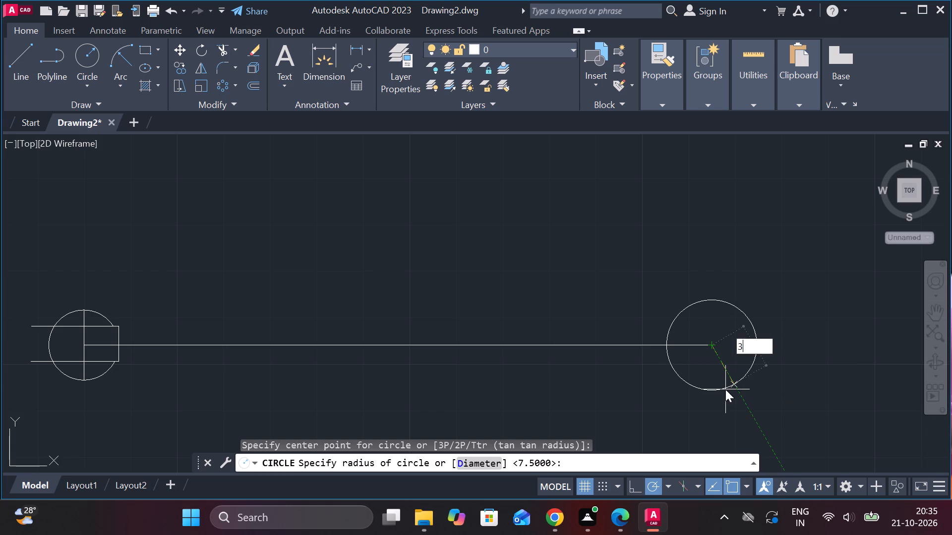
key("Return")
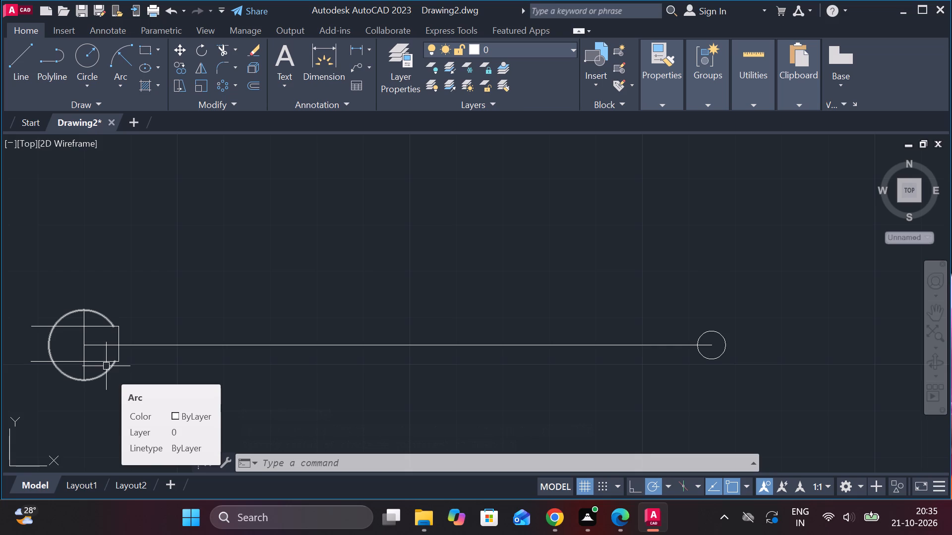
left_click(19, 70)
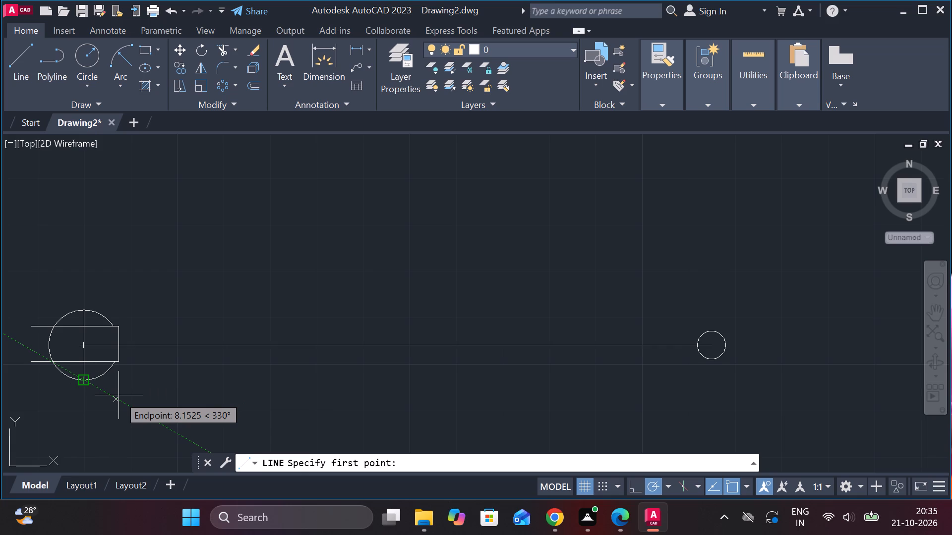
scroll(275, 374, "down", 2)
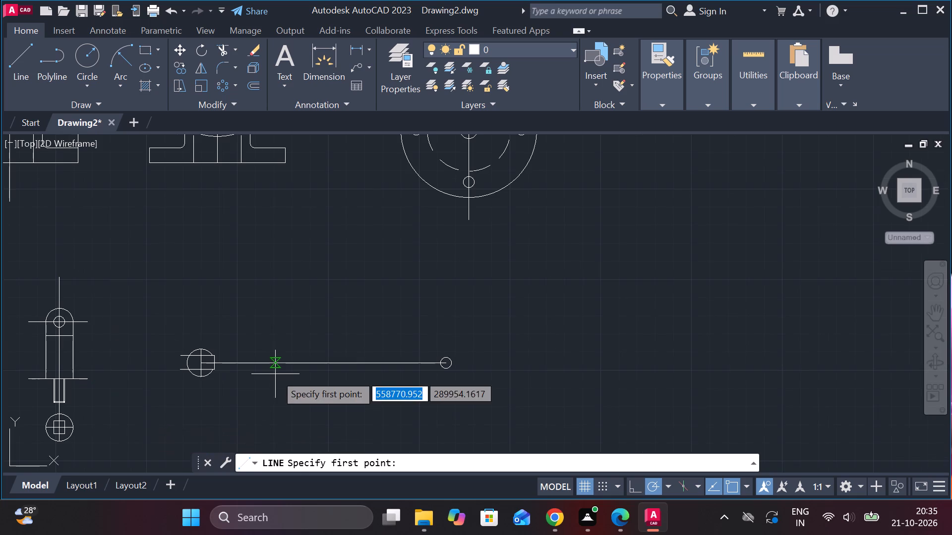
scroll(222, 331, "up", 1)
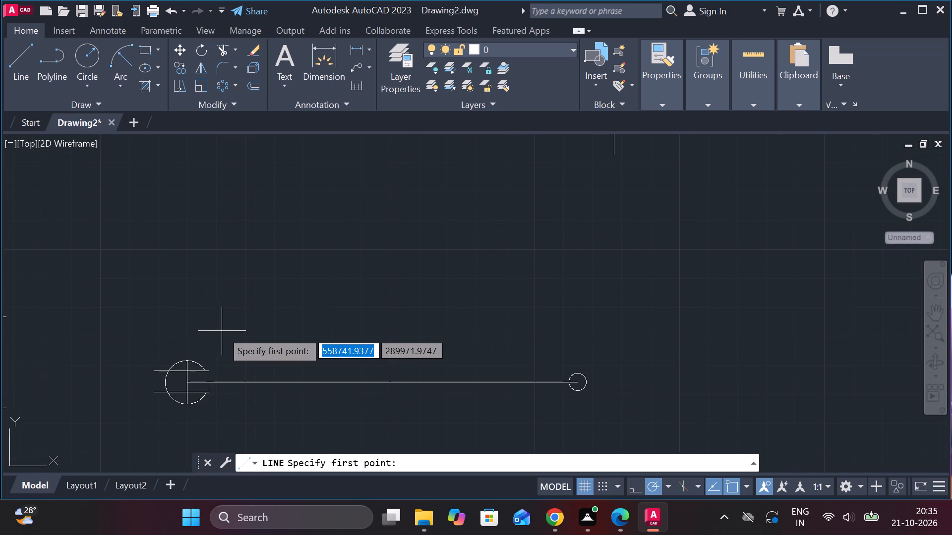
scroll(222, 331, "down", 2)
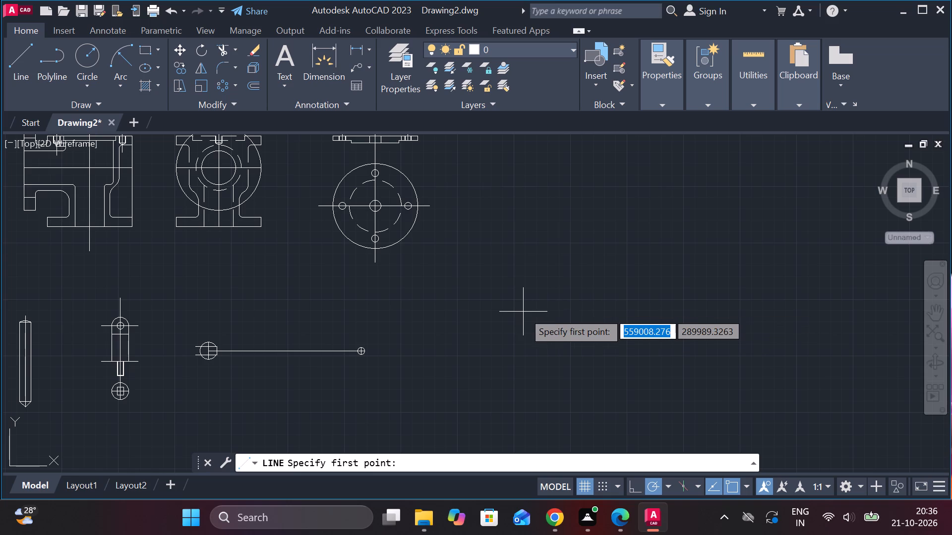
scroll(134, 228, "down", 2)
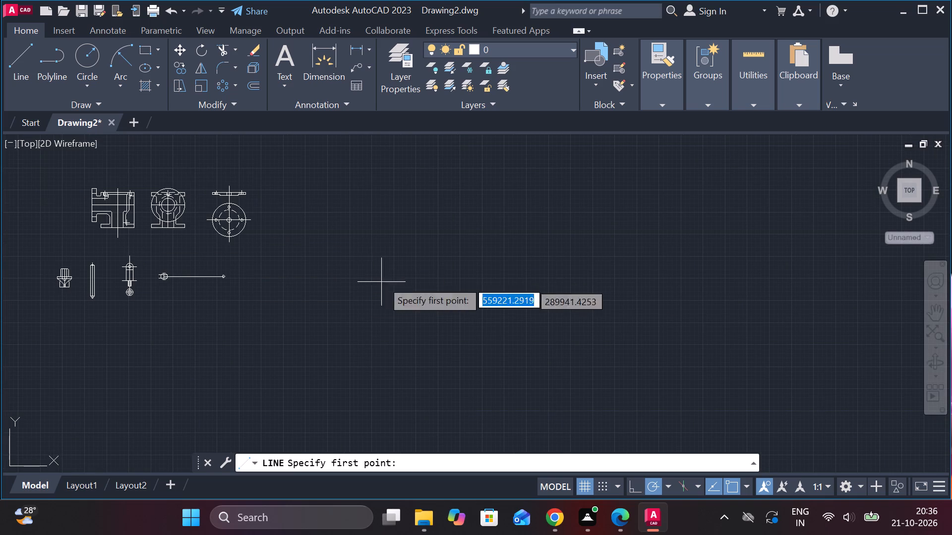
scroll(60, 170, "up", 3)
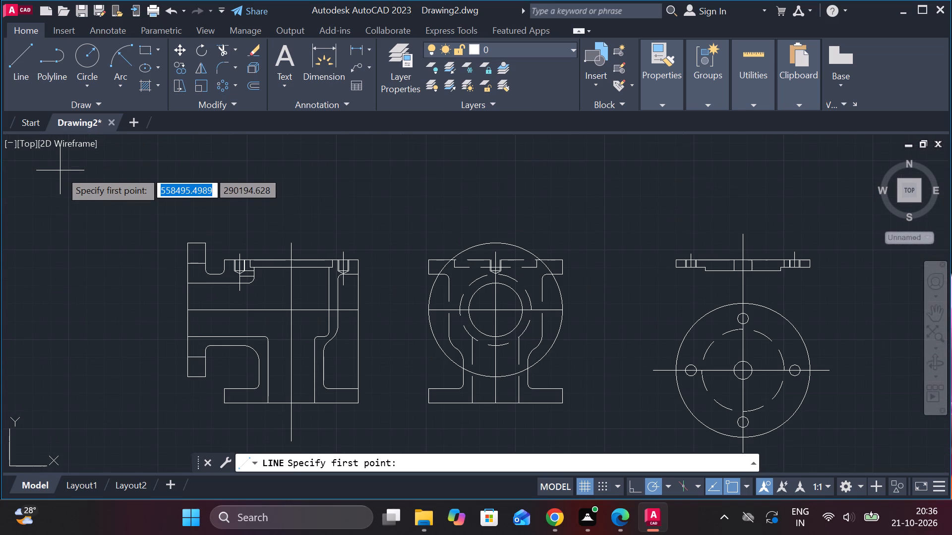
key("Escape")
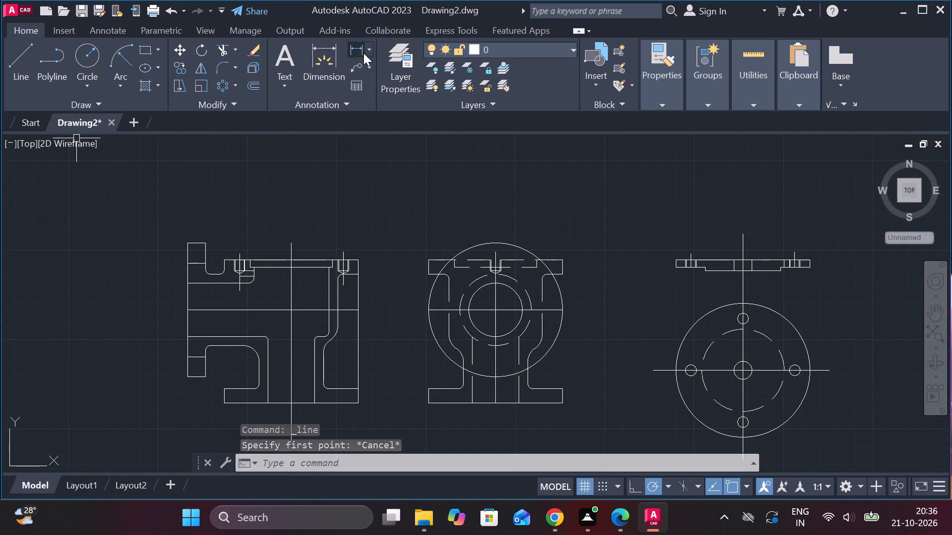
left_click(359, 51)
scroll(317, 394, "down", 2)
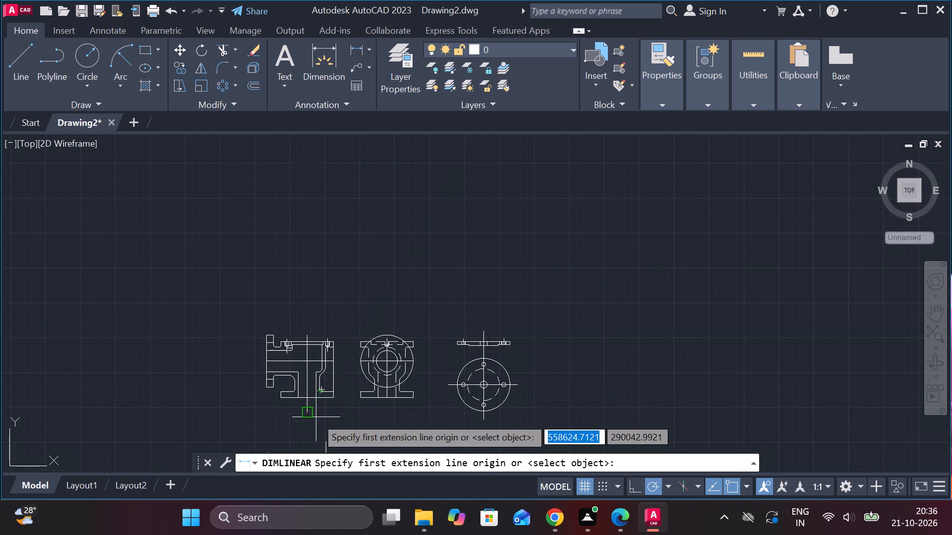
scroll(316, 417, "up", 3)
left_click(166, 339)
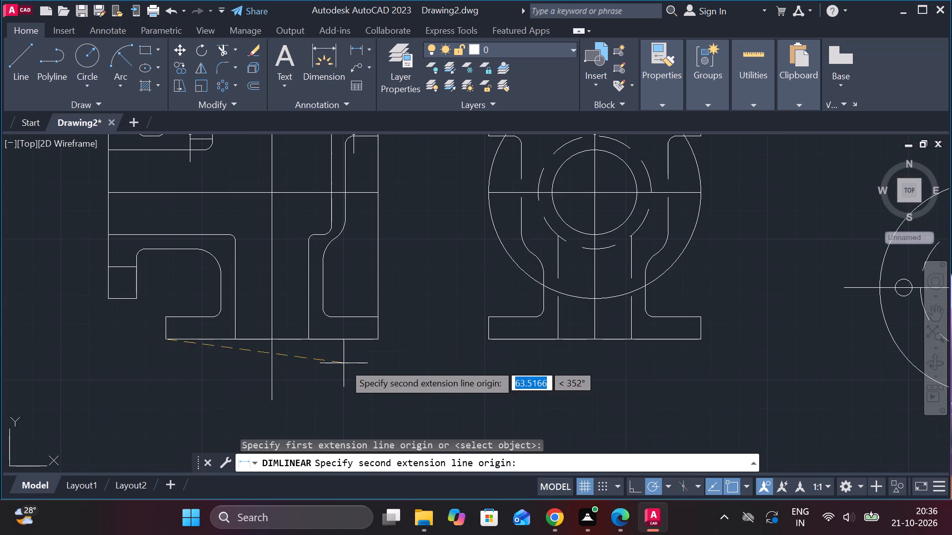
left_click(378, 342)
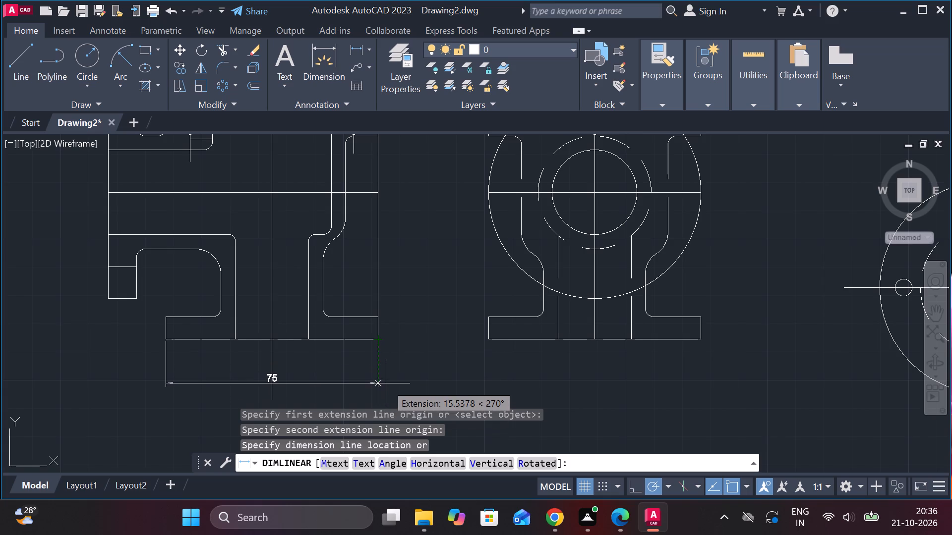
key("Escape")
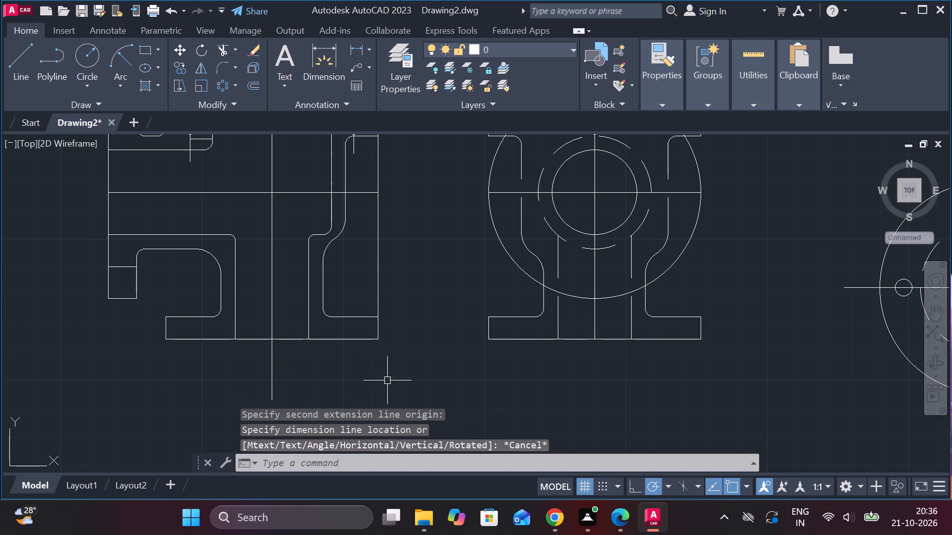
Modify the ISO-25 dimension style to use a text height of 6 and ISO standard text alignment.
scroll(398, 377, "down", 2)
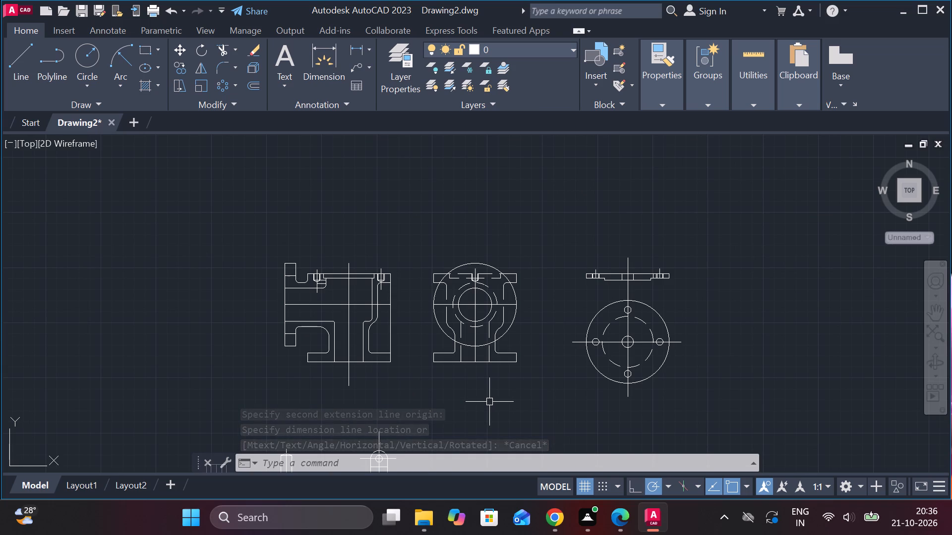
key("d")
key("Return")
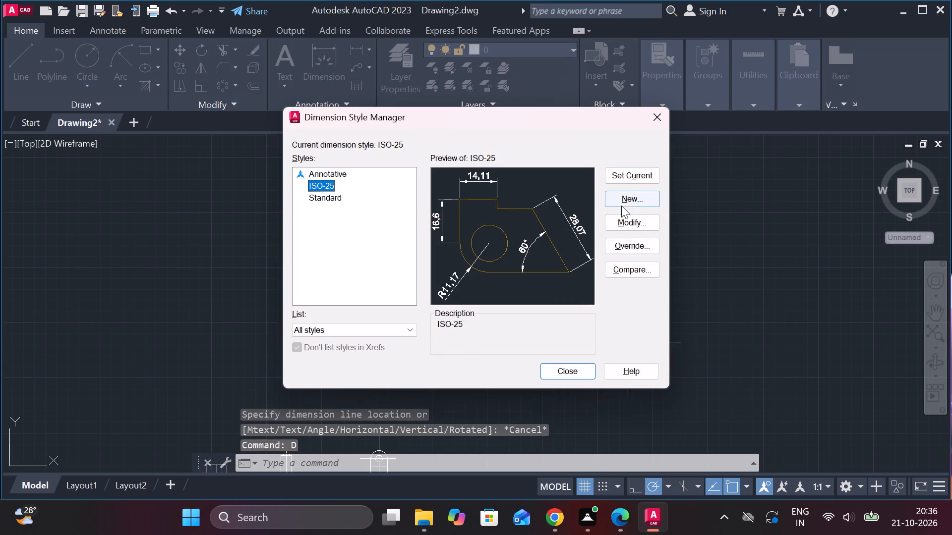
left_click(646, 227)
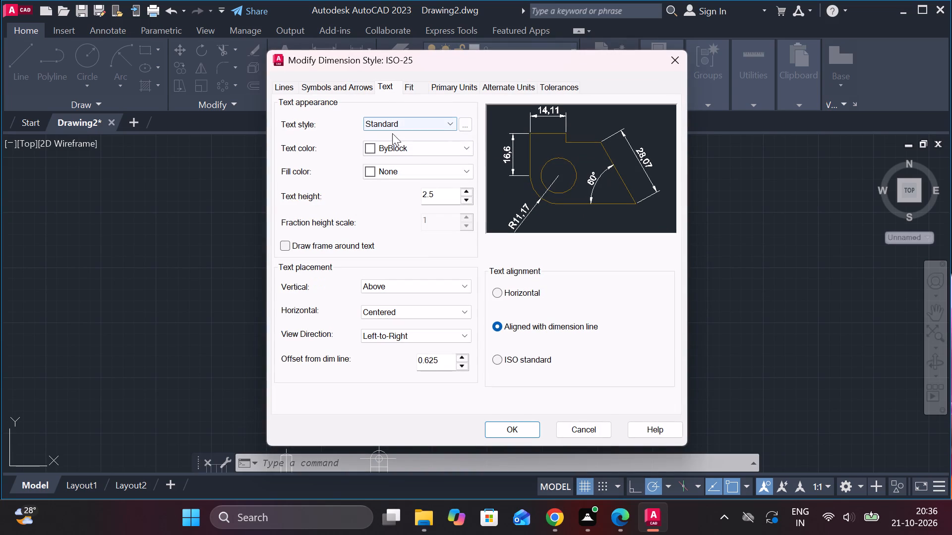
left_click(441, 196)
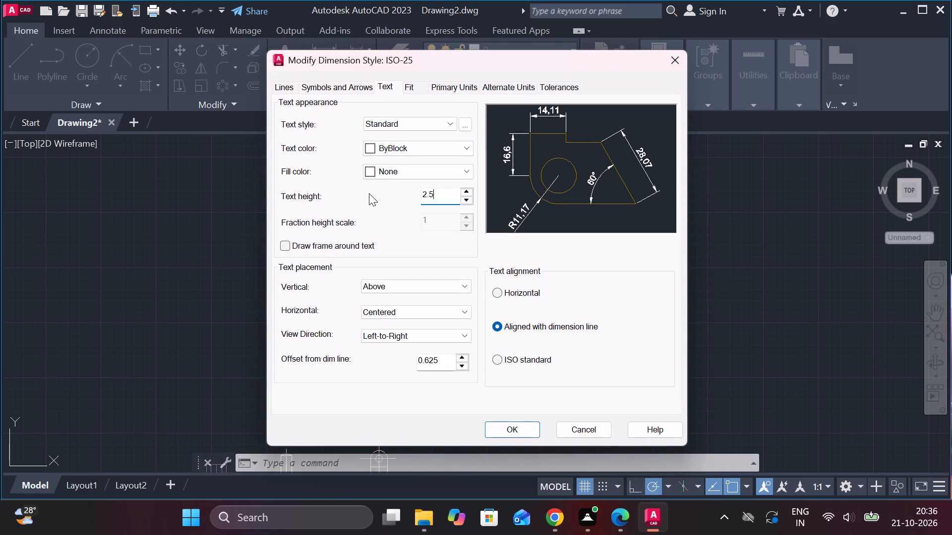
left_click_drag(438, 195, 291, 197)
key("BackSpace")
key("4")
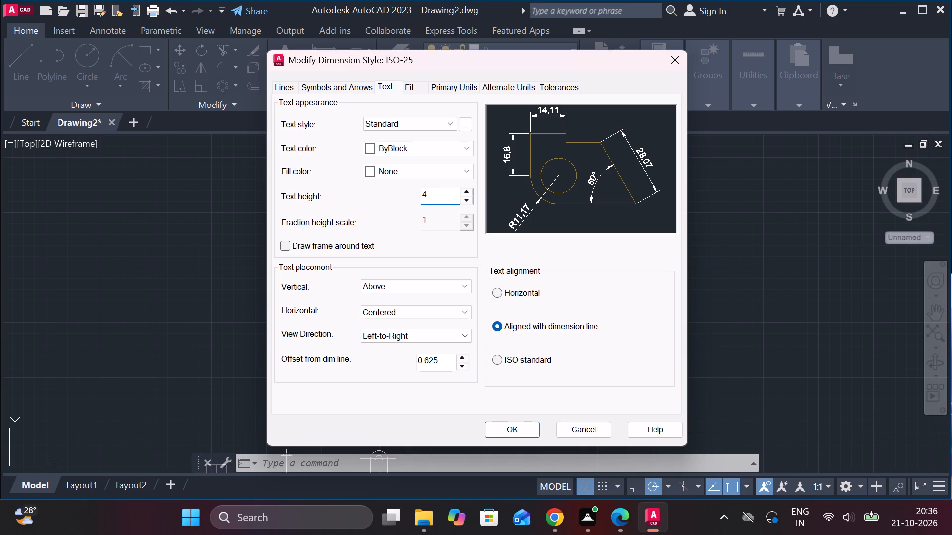
key("Return")
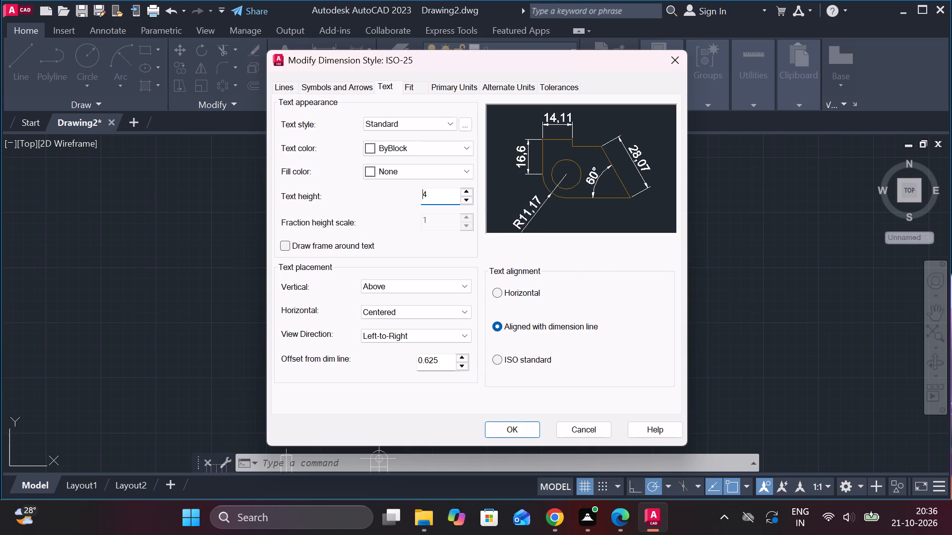
left_click_drag(445, 193, 351, 190)
key("Delete")
key("6")
key("Return")
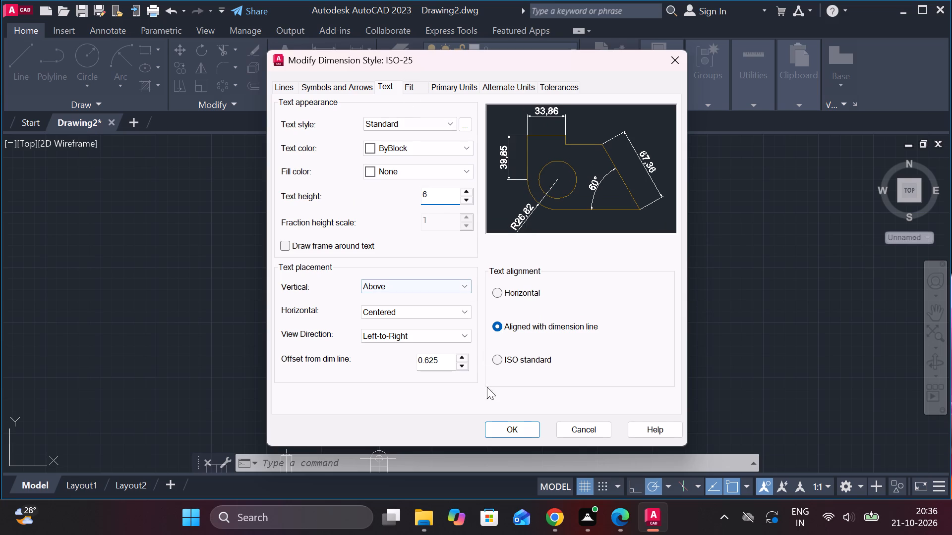
left_click(496, 356)
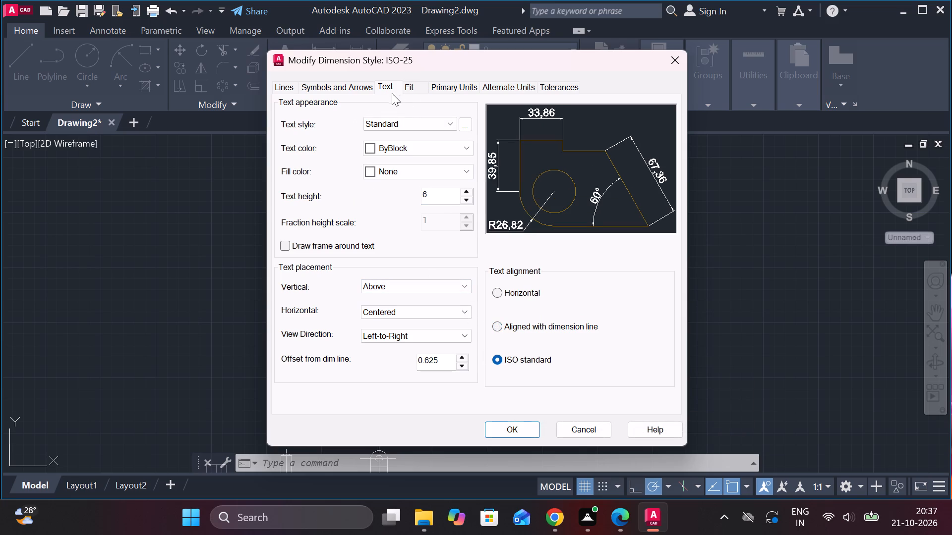
Set the ISO-25 style's arrow size to 4, save the modification, and make the style current.
left_click(353, 86)
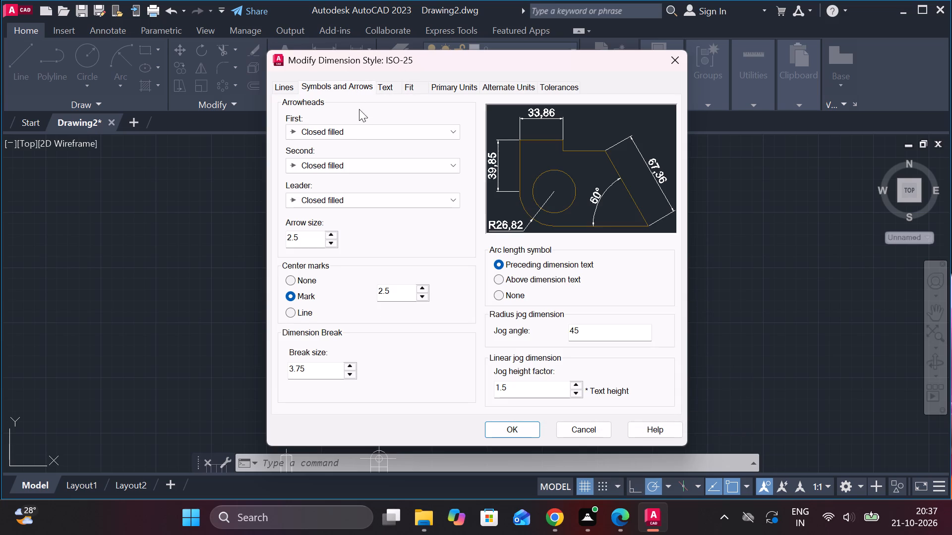
left_click_drag(306, 239, 239, 235)
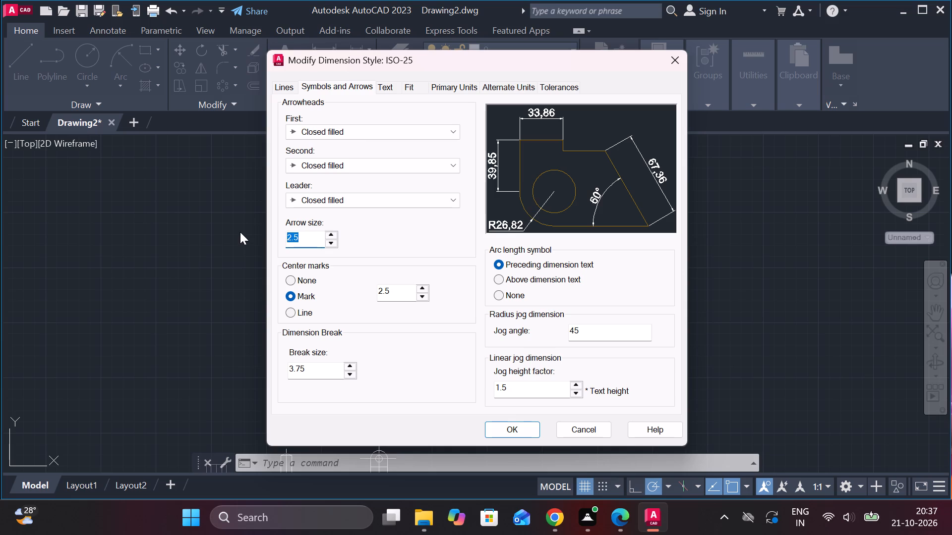
key("BackSpace")
key("4")
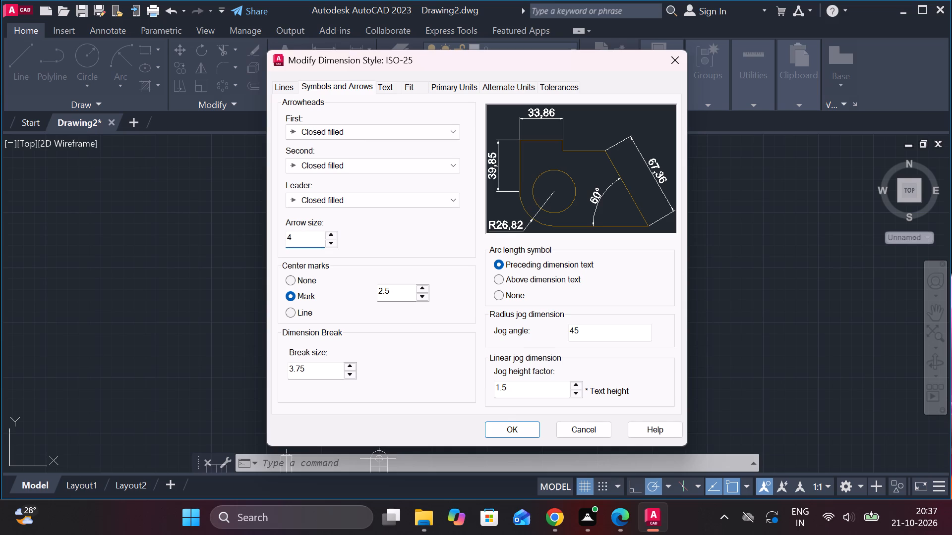
key("Return")
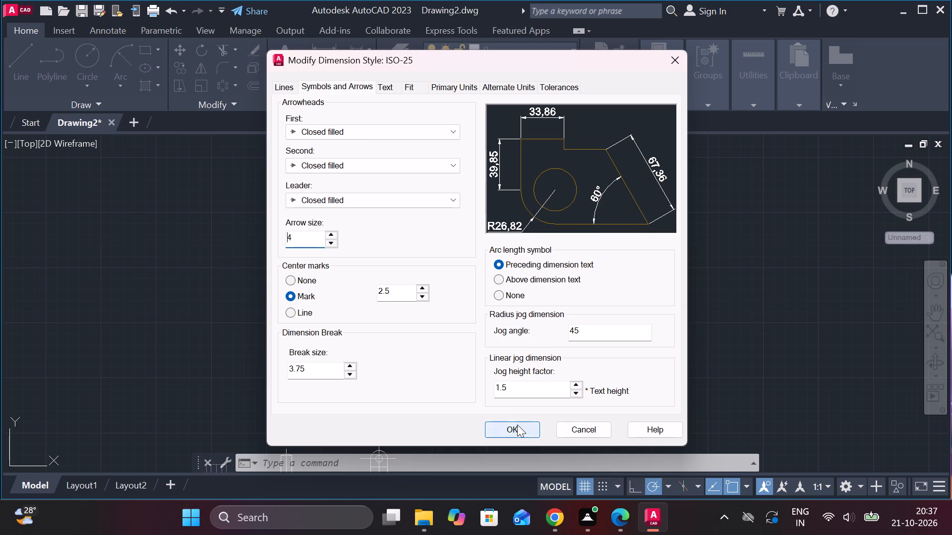
left_click(517, 425)
left_click(626, 176)
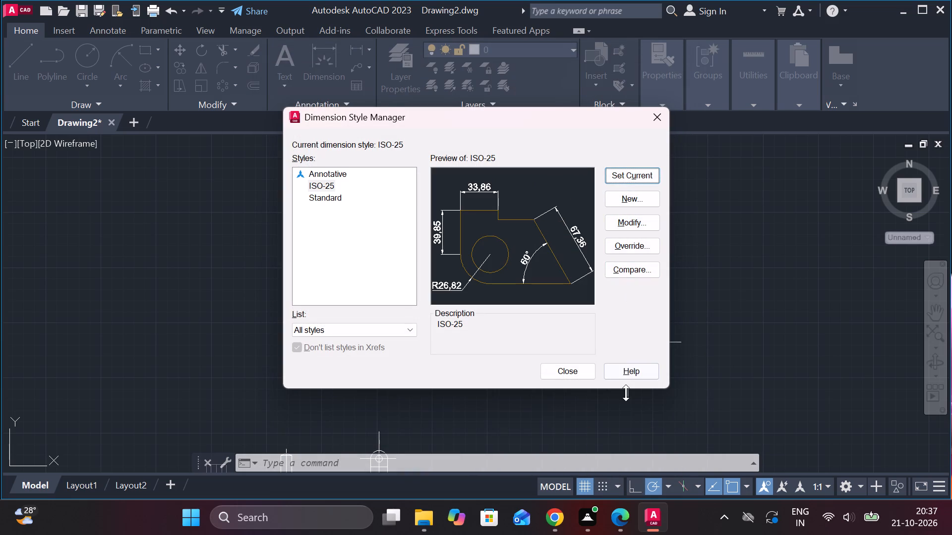
left_click(558, 364)
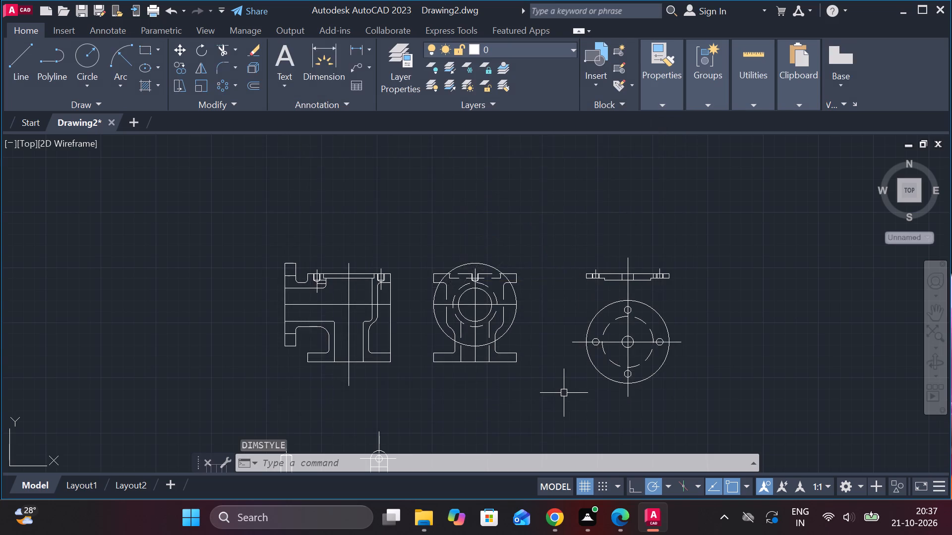
Add a horizontal linear dimension across the full base width of the leftmost flanged view, placed below the base.
scroll(550, 391, "down", 2)
scroll(502, 397, "up", 4)
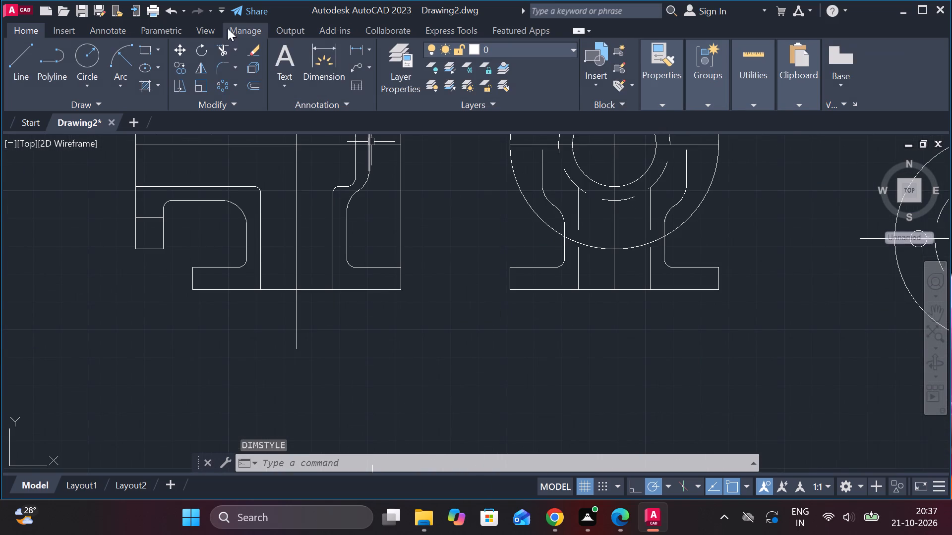
left_click(358, 52)
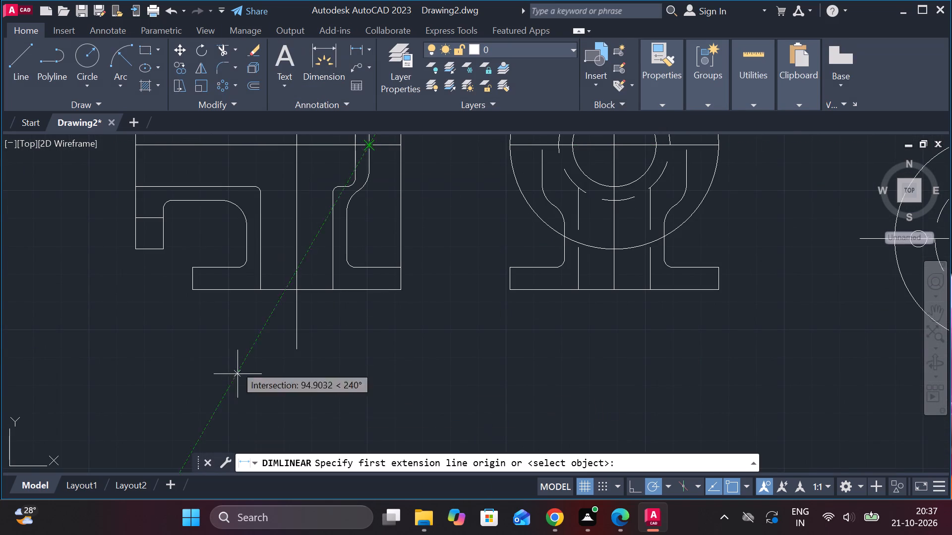
left_click(194, 295)
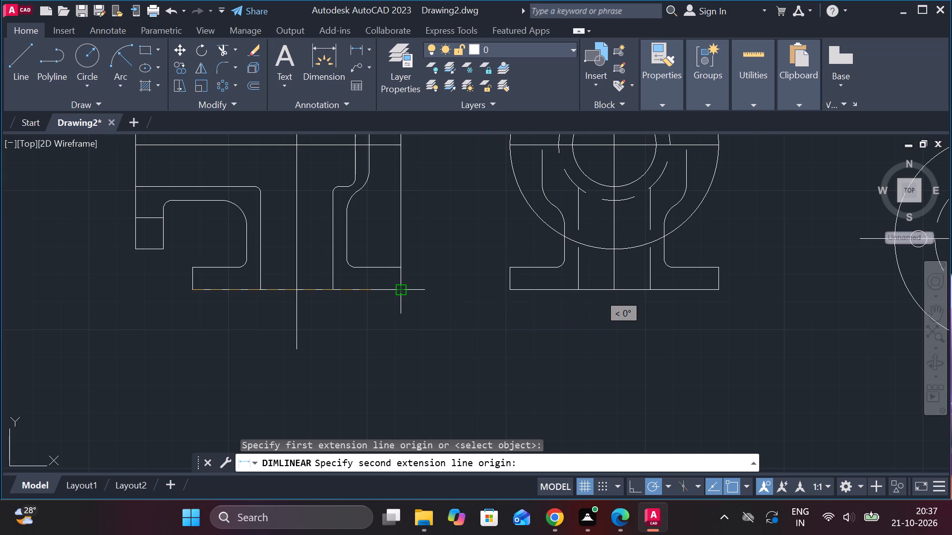
left_click(400, 293)
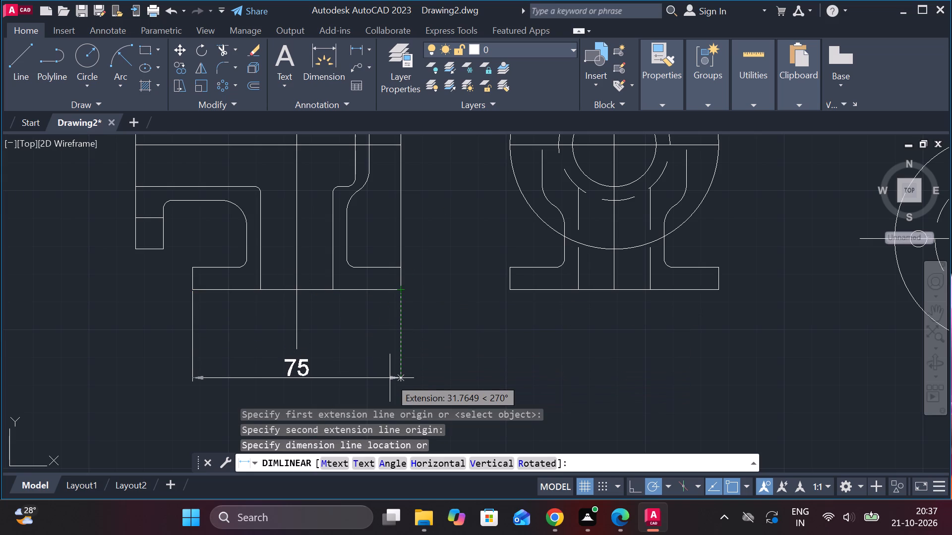
left_click(394, 361)
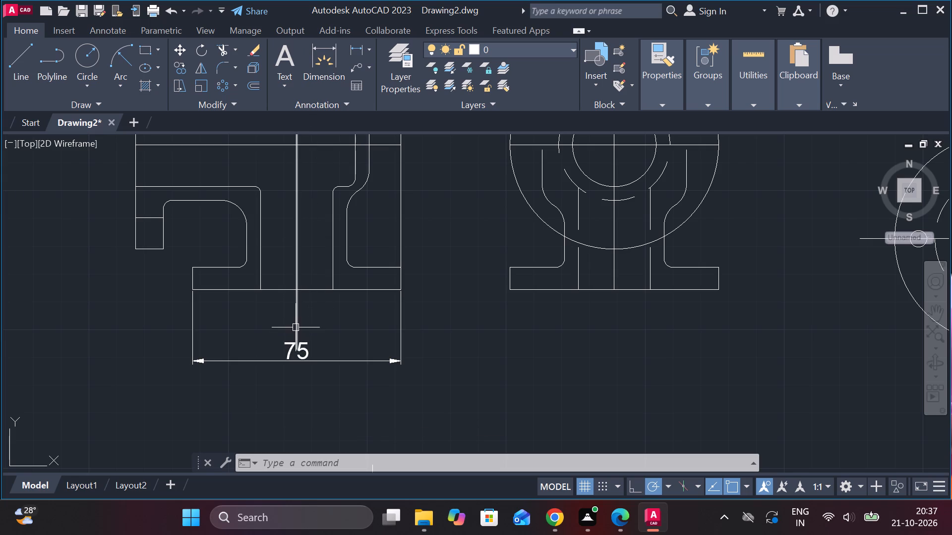
Add a linear dimension between the two inner vertical bore lines at the base, placed above the overall width dimension.
right_click(355, 315)
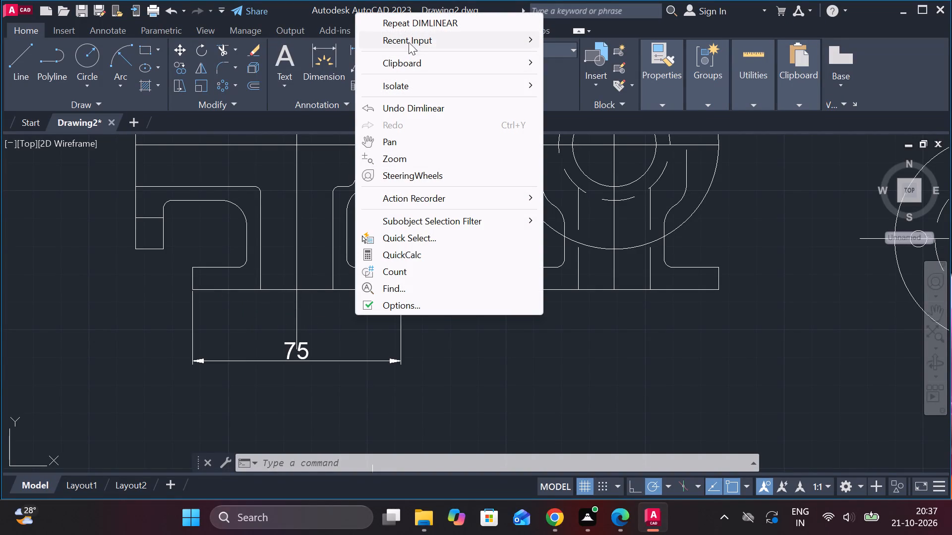
left_click(433, 18)
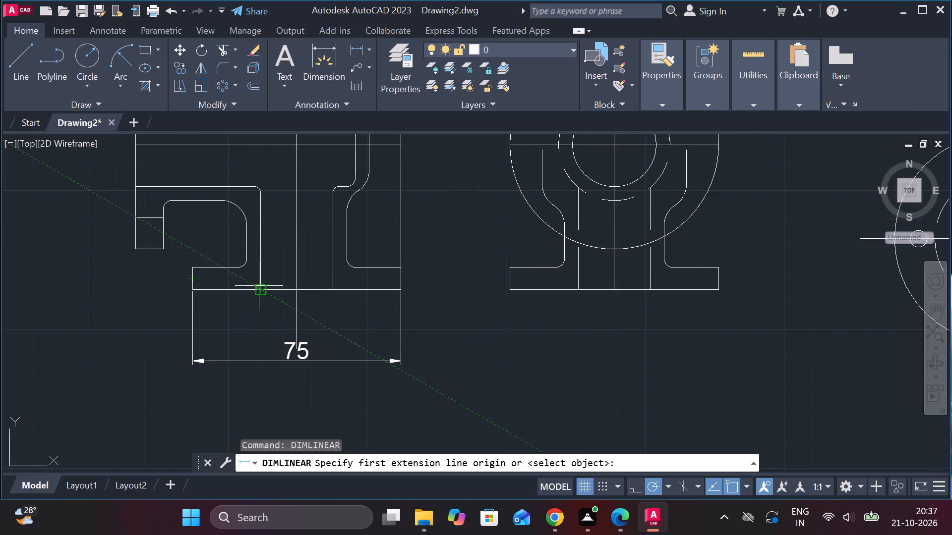
left_click(259, 285)
left_click(331, 290)
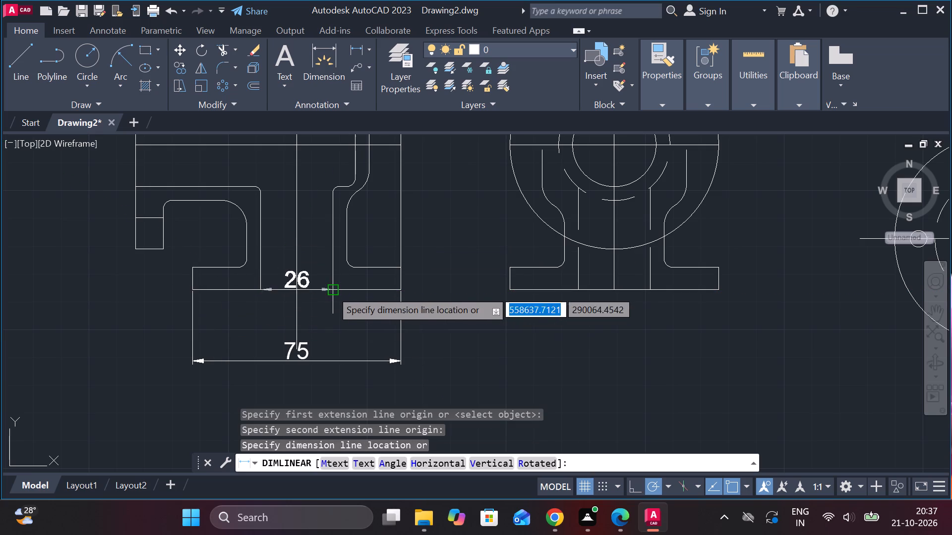
left_click(327, 326)
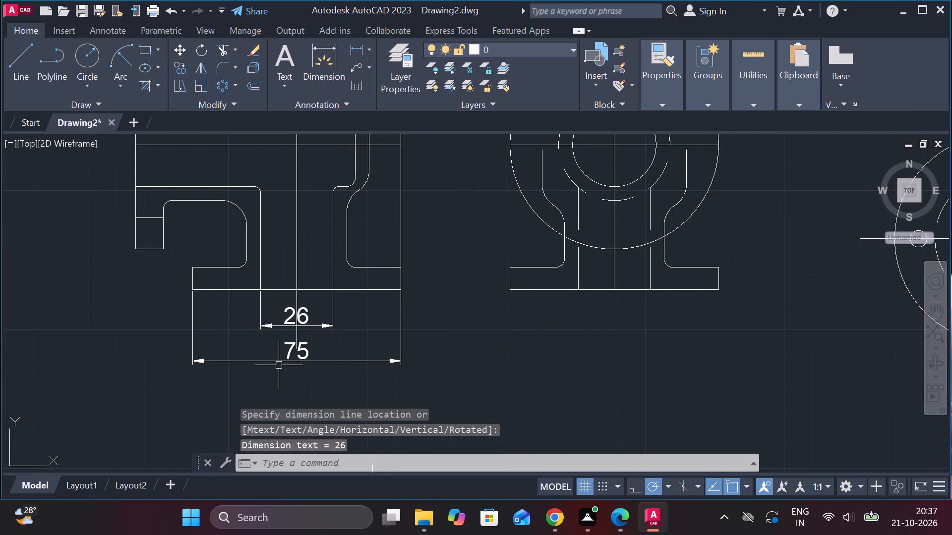
Replace the overall base width dimension's text with a diameter symbol followed by 75.
double_click(298, 353)
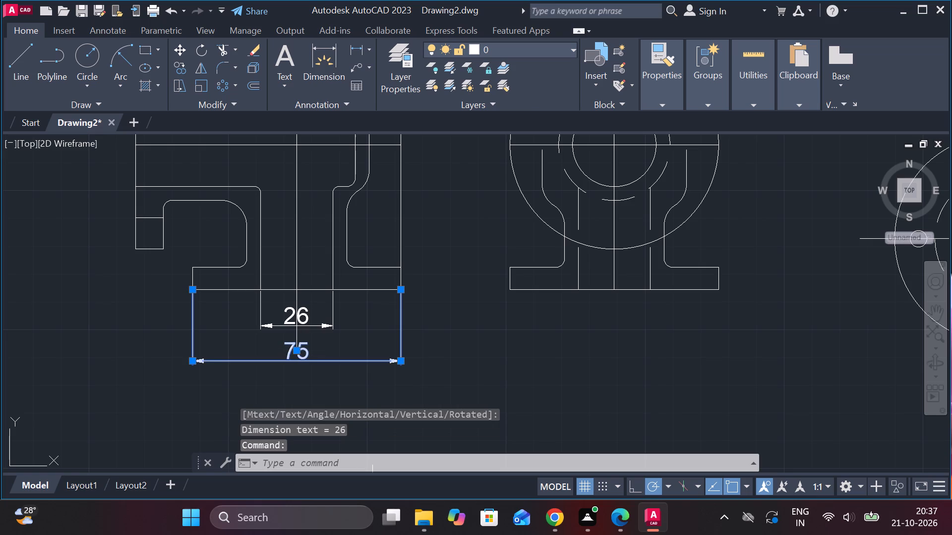
double_click(341, 347)
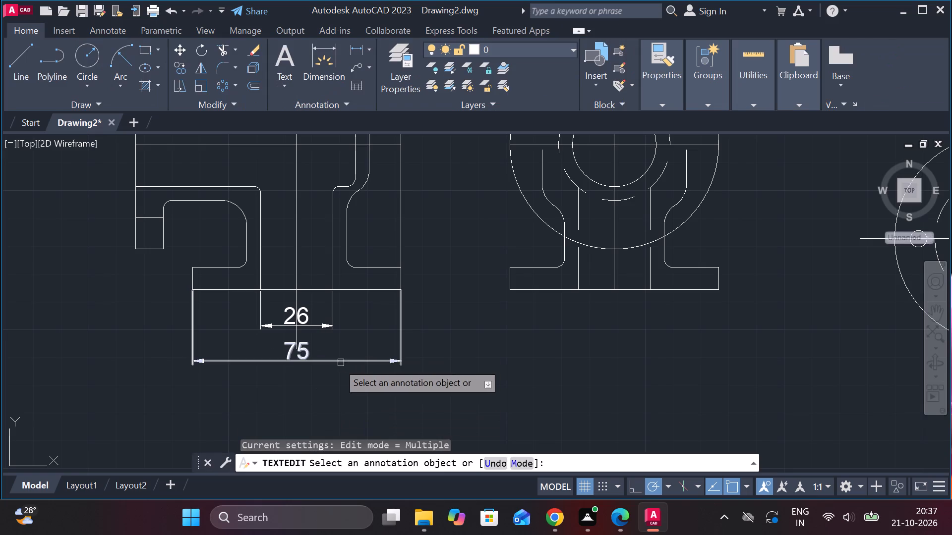
double_click(300, 349)
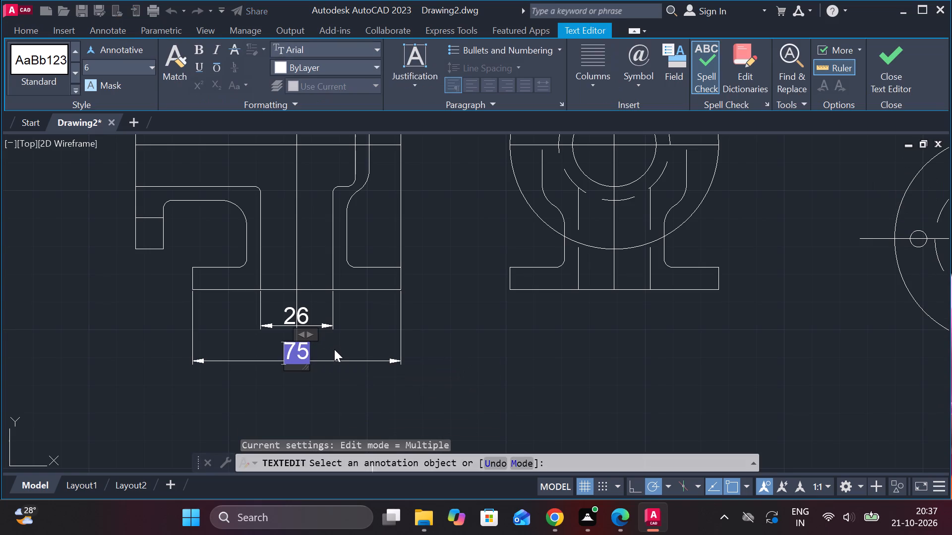
left_click(647, 78)
left_click(666, 113)
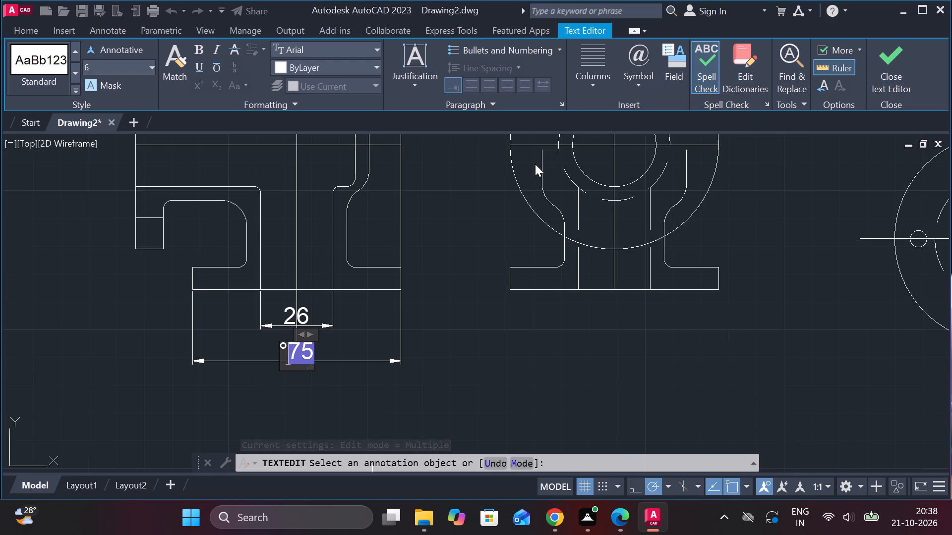
left_click(642, 77)
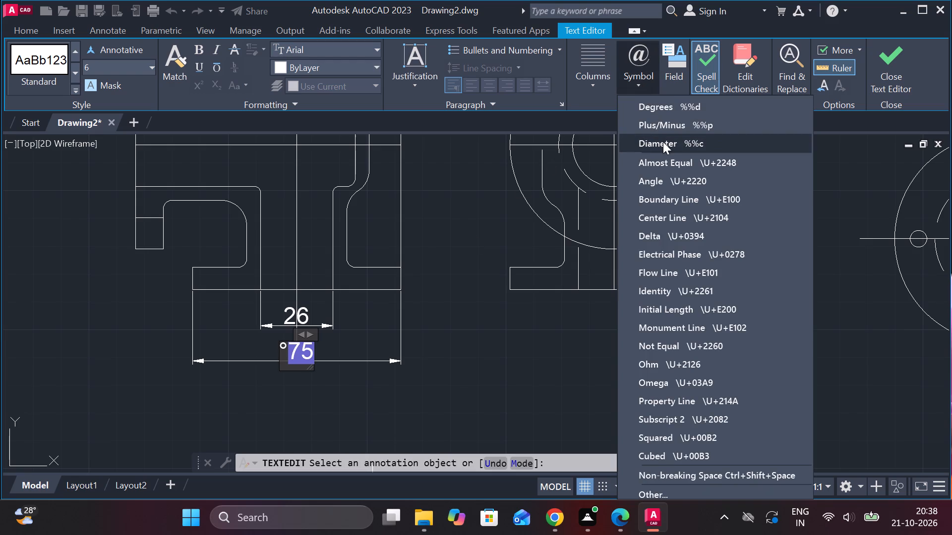
left_click(666, 146)
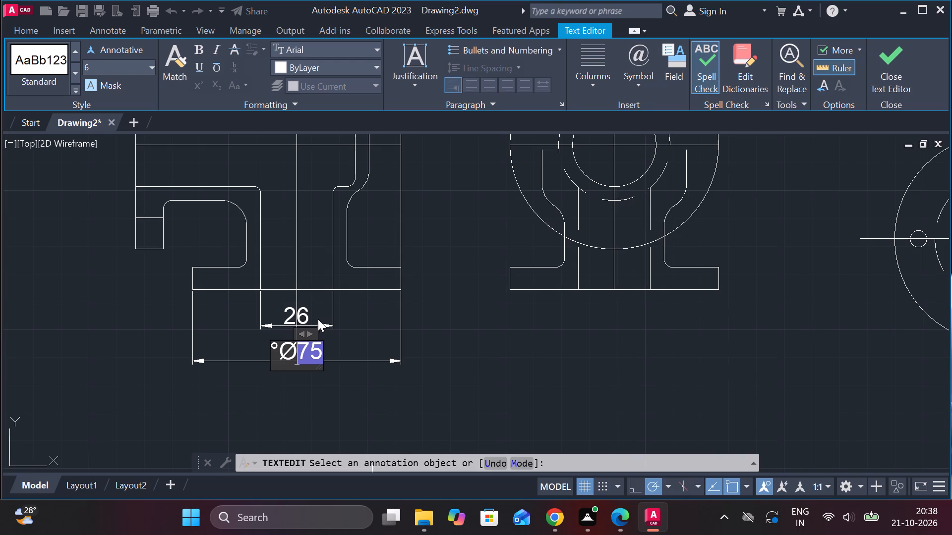
key("Left")
key("Delete")
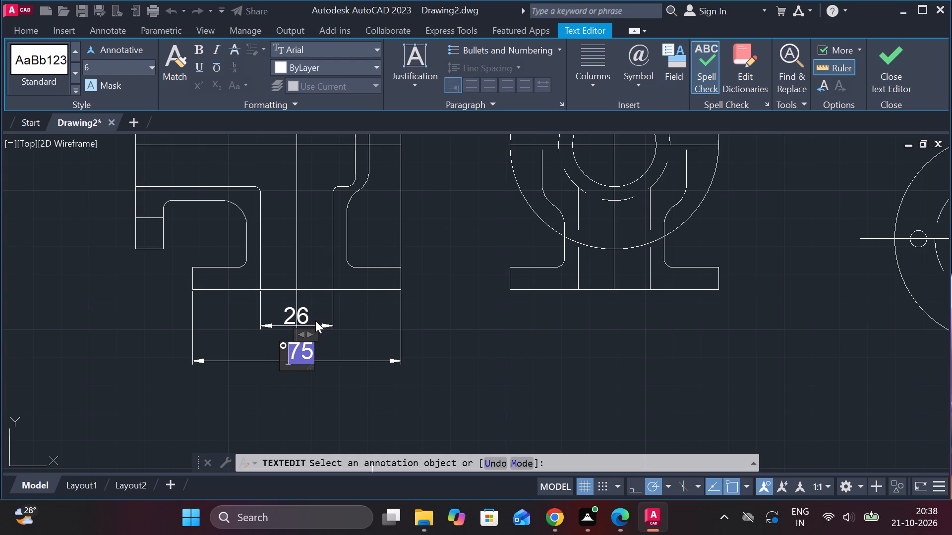
key("Delete")
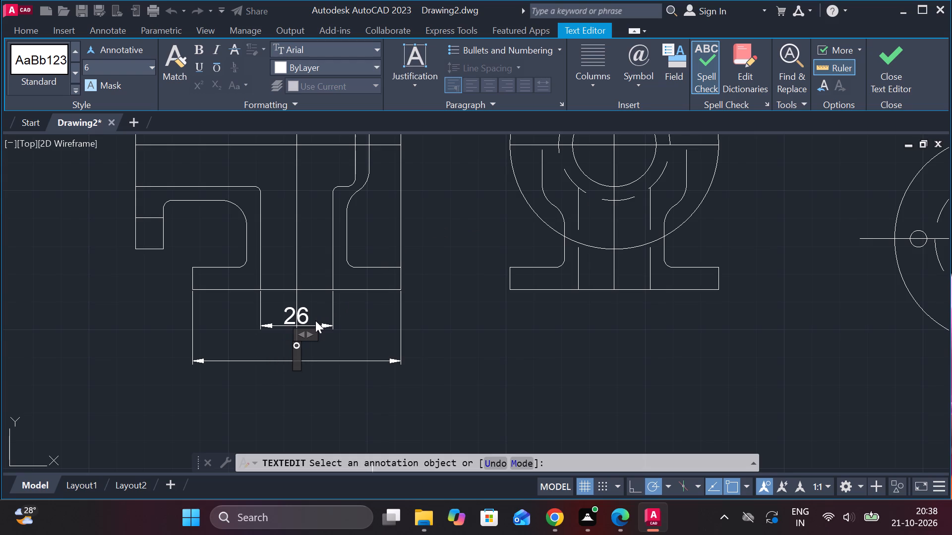
key("Delete")
key("Delete")
key("BackSpace")
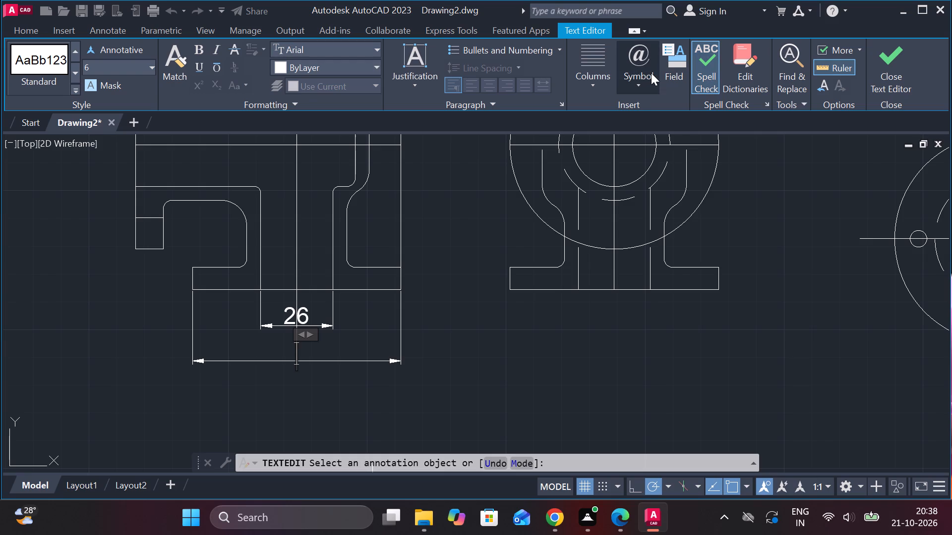
left_click(636, 90)
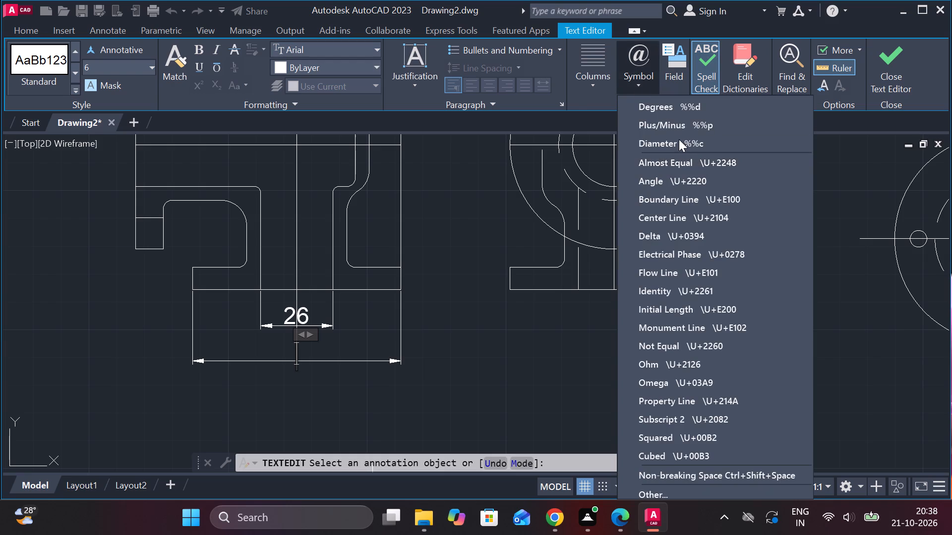
left_click(679, 139)
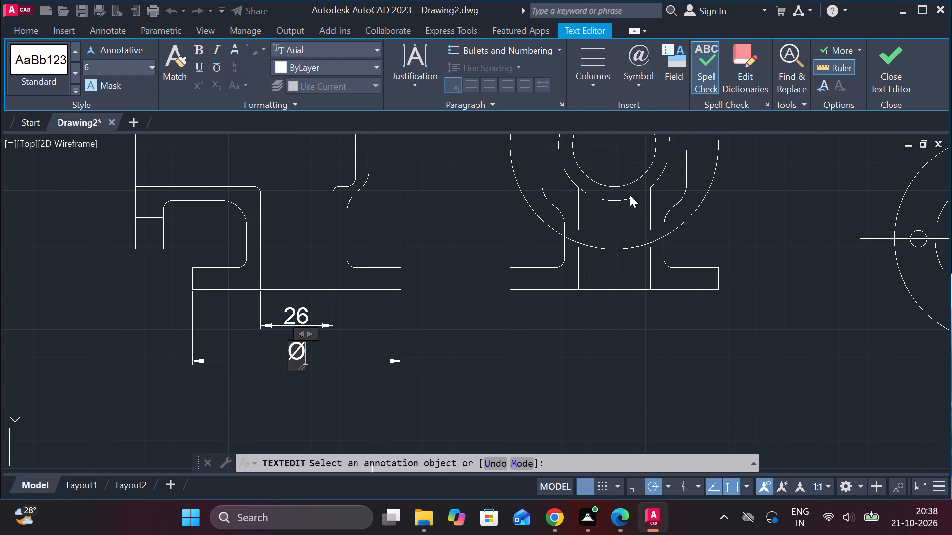
type("75")
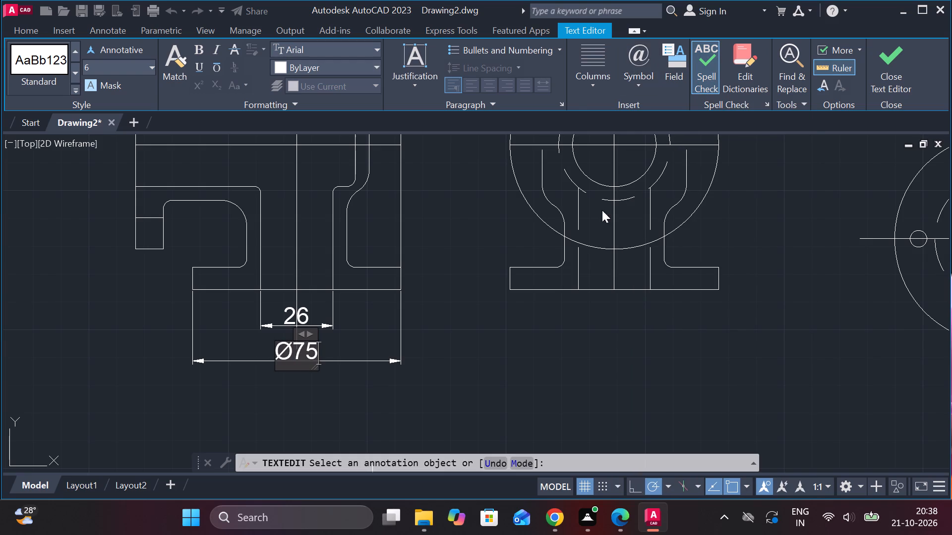
Add a diameter symbol in front of the 26 dimension between the inner bore lines.
double_click(296, 308)
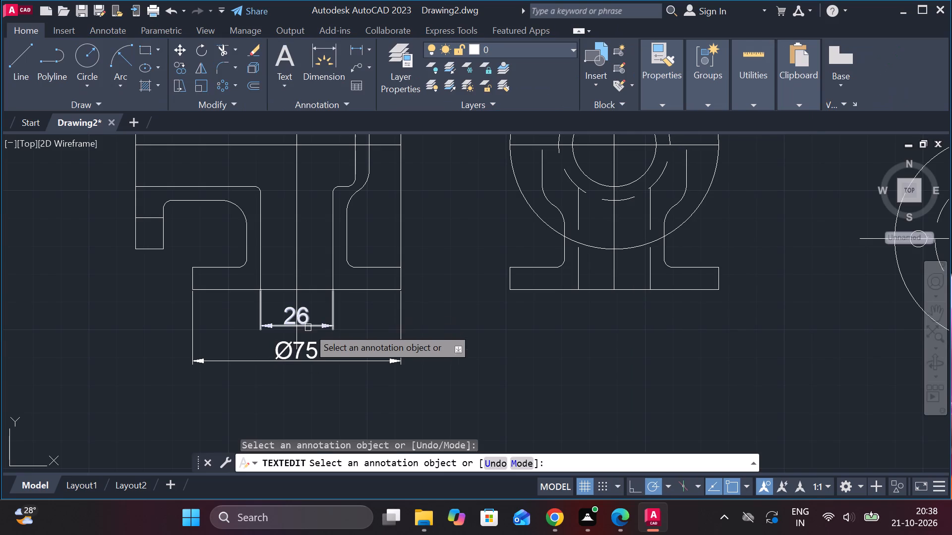
double_click(301, 316)
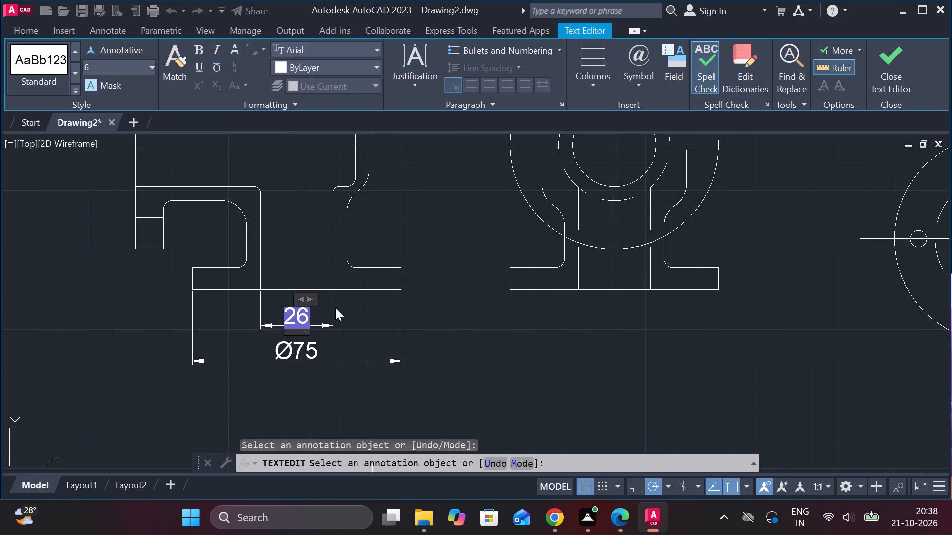
left_click(632, 86)
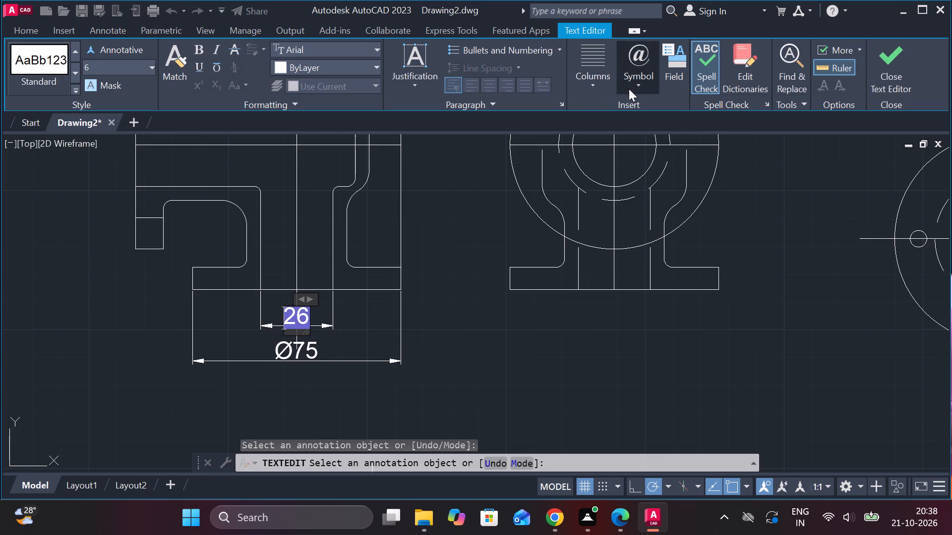
left_click(662, 151)
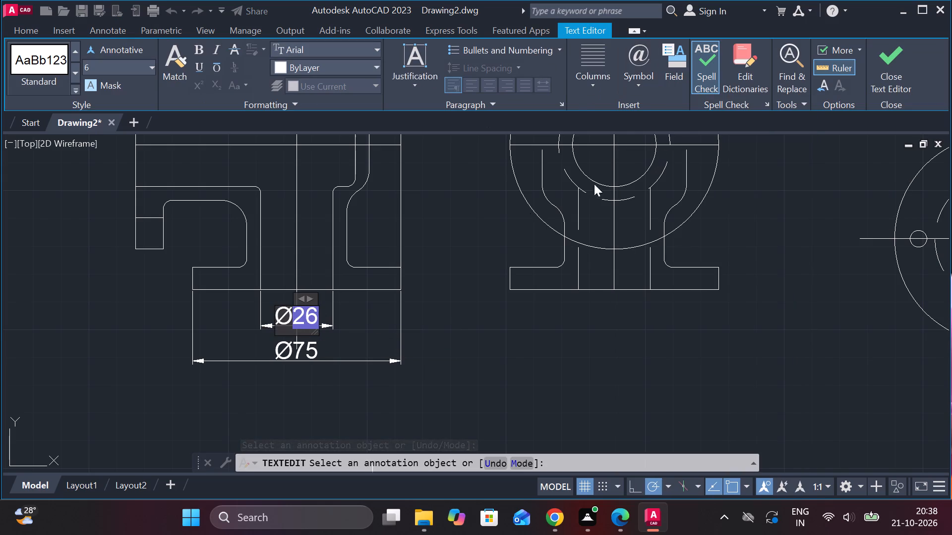
left_click(437, 332)
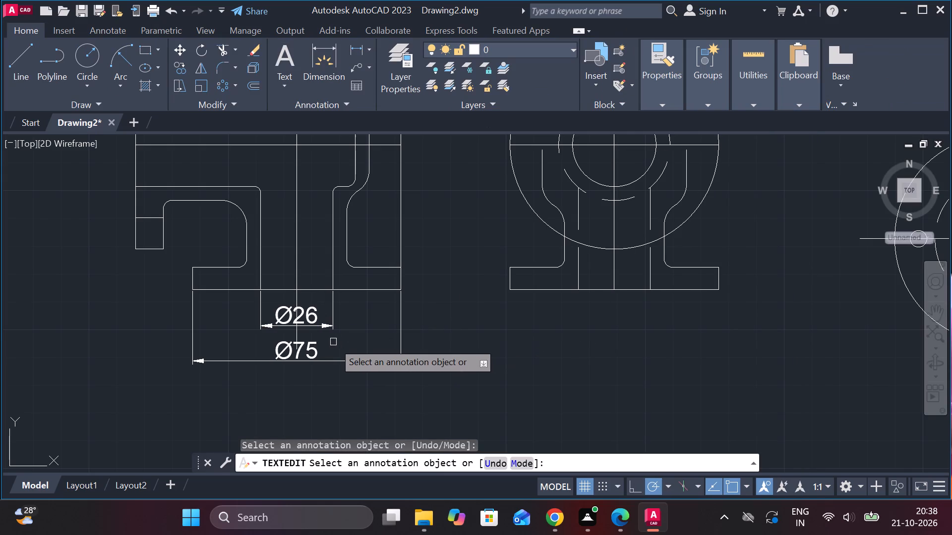
Add a horizontal linear dimension from the small lug's outer lower corner to the bore centreline at the base, level with the Ø26 dimension.
left_click(351, 46)
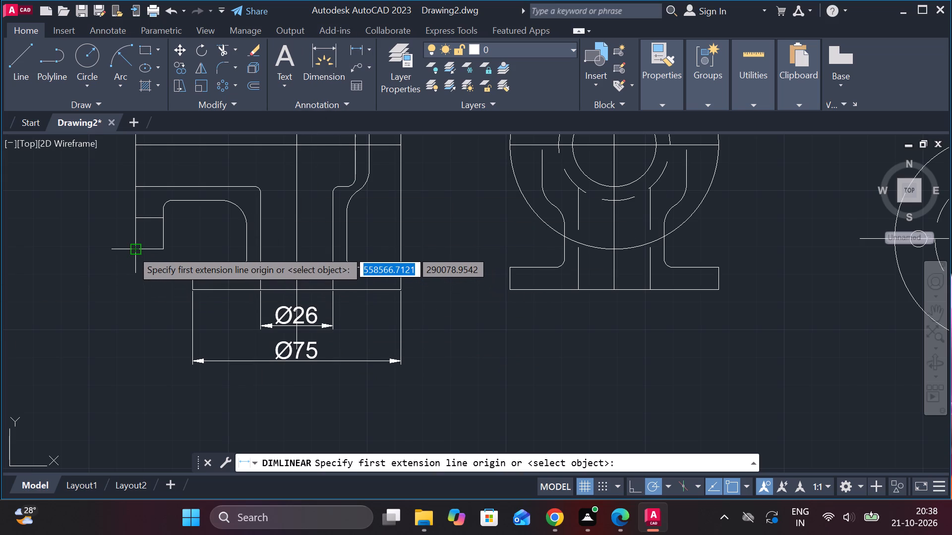
left_click(131, 250)
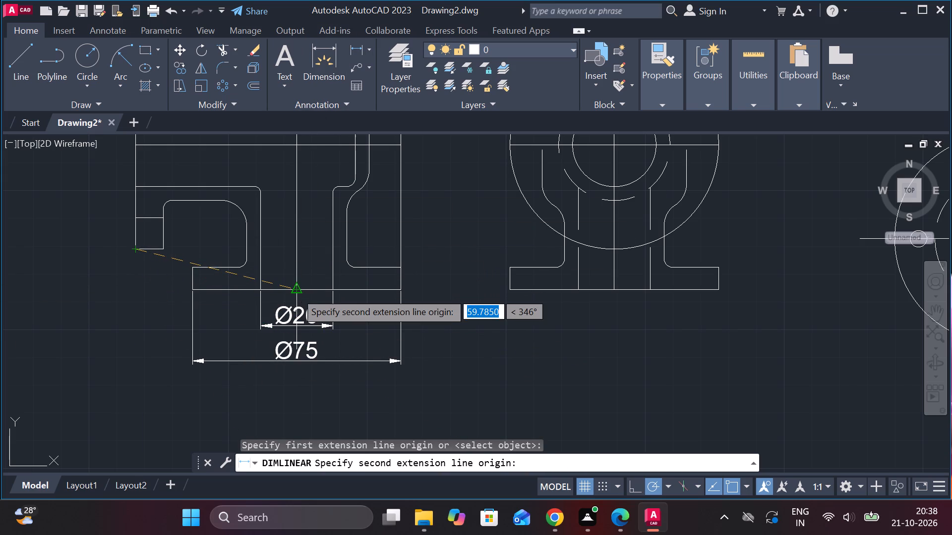
left_click(297, 292)
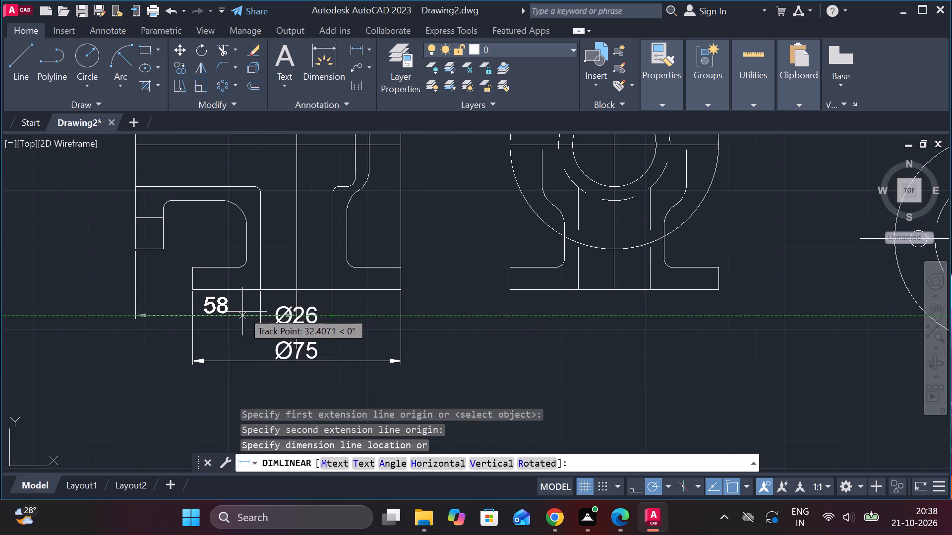
left_click(224, 329)
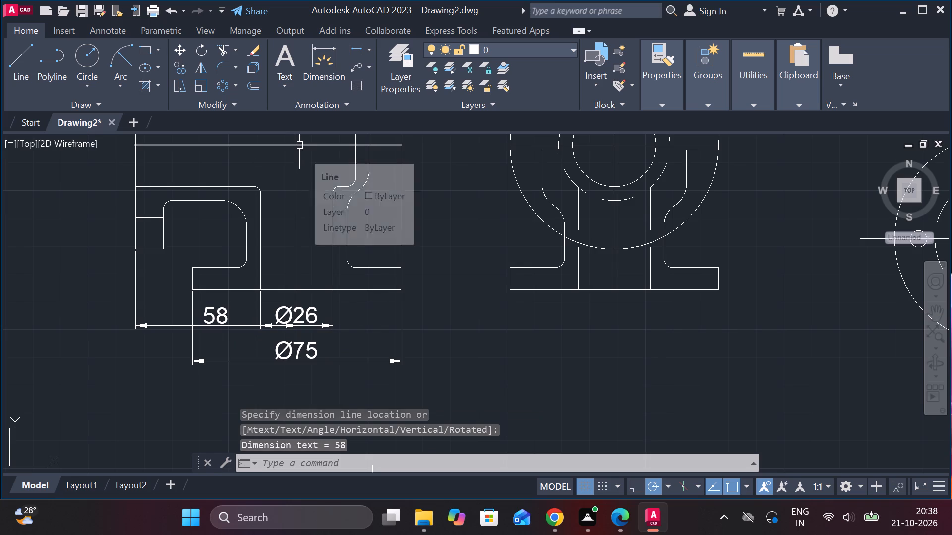
Dimension the width of the small lug's bottom edge and shift that dimension slightly lower, clear of the lug.
left_click(357, 51)
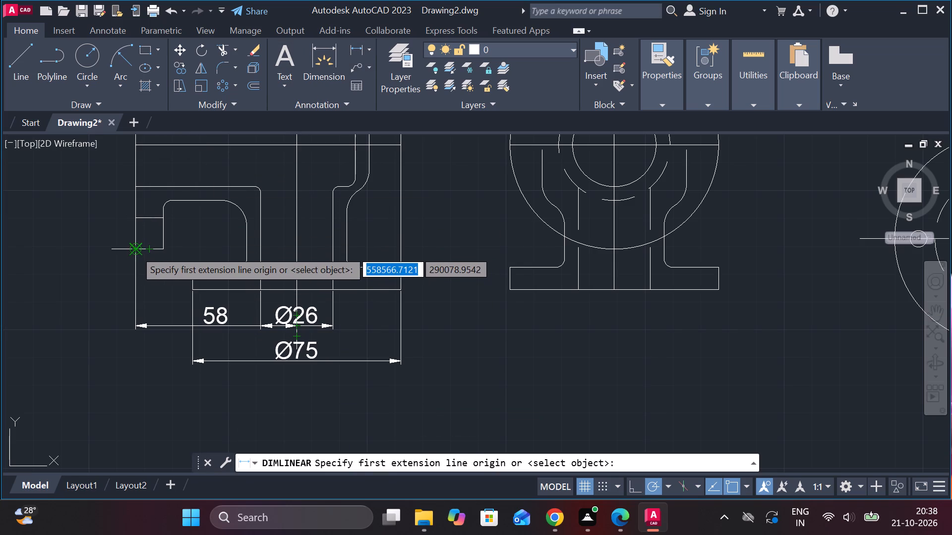
left_click(134, 250)
left_click(160, 253)
left_click(146, 274)
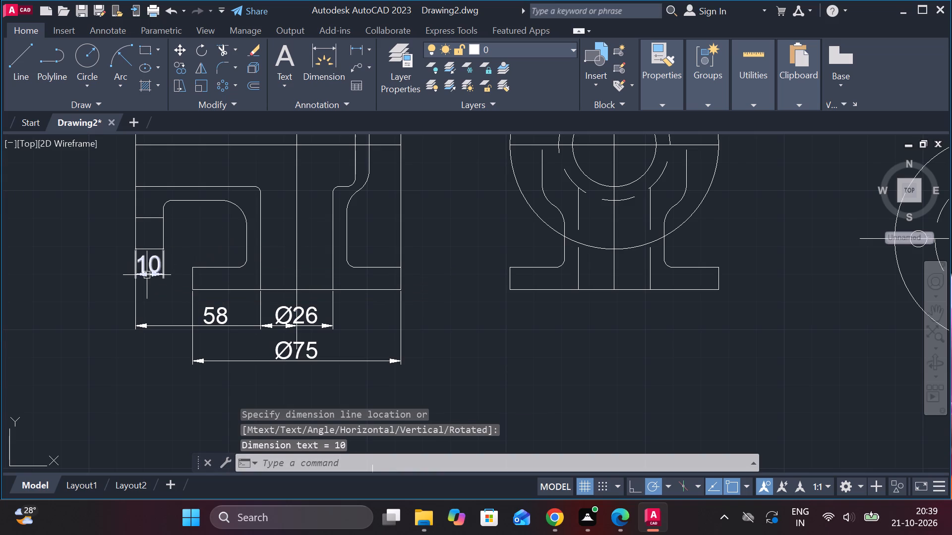
left_click(148, 274)
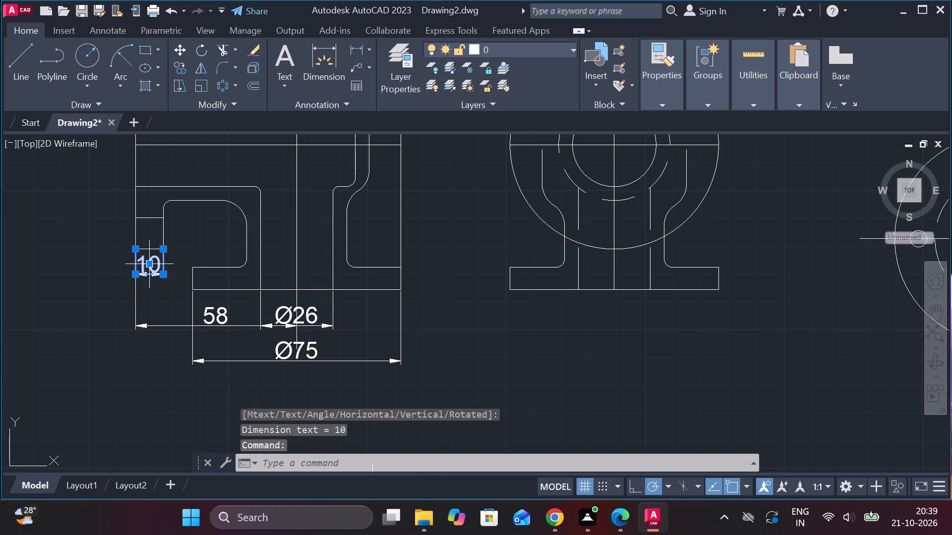
left_click(151, 266)
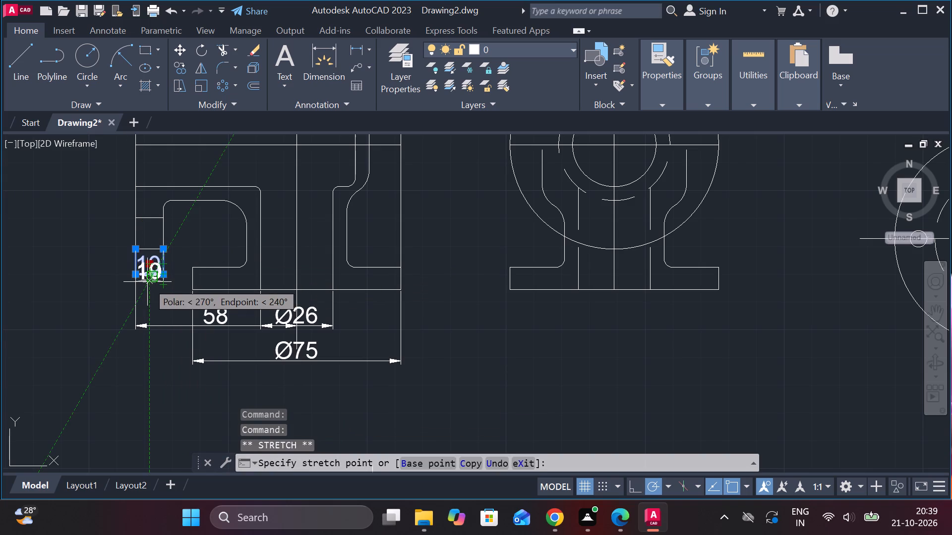
left_click(147, 288)
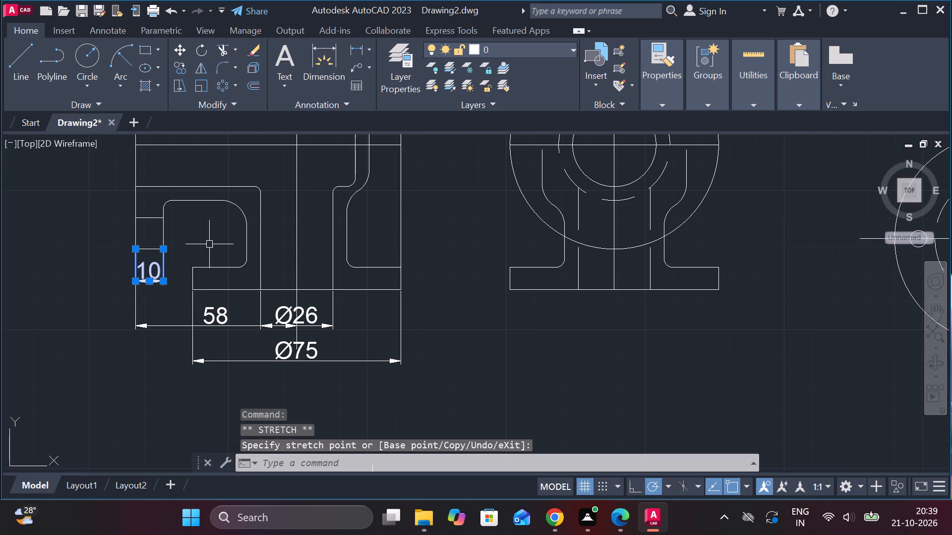
Dimension the width between the neck's outer vertical edges above the base flange and prefix its text with a diameter symbol.
left_click(356, 48)
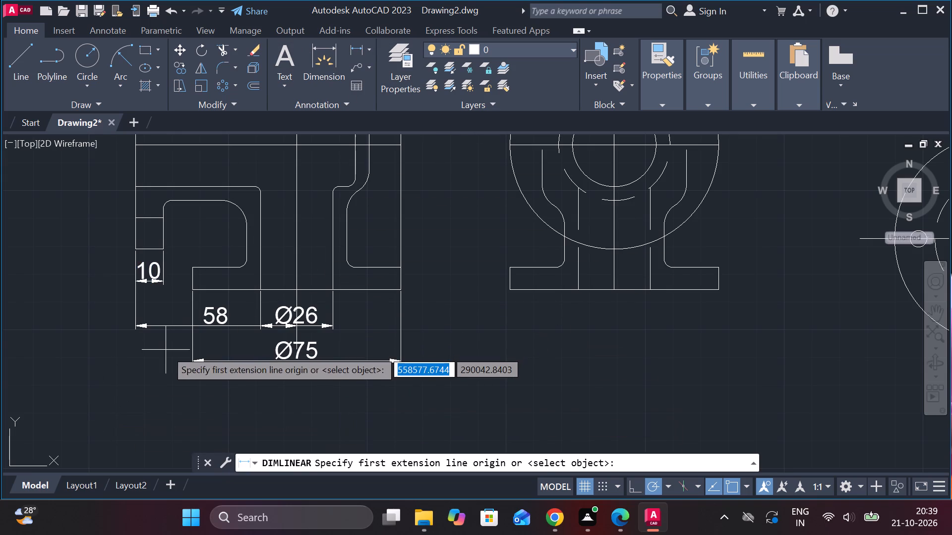
left_click(244, 245)
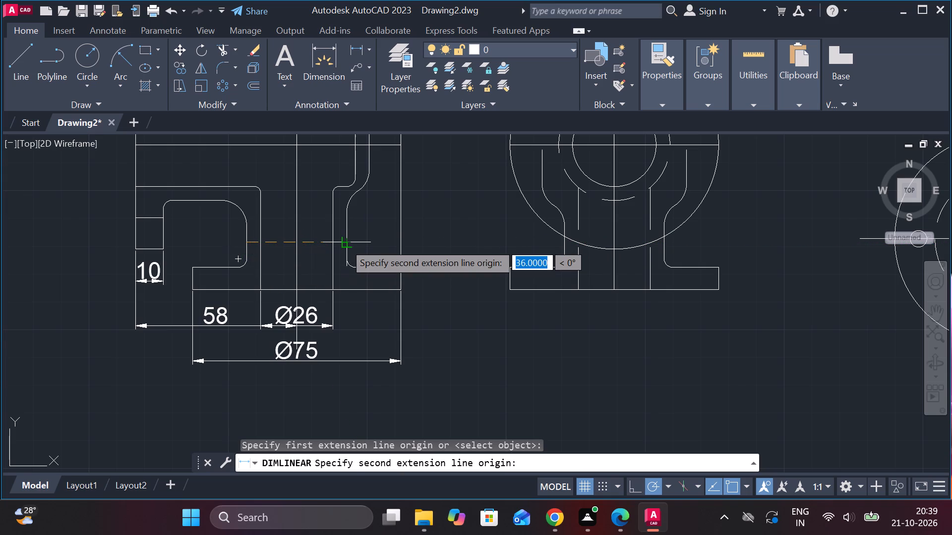
left_click(344, 243)
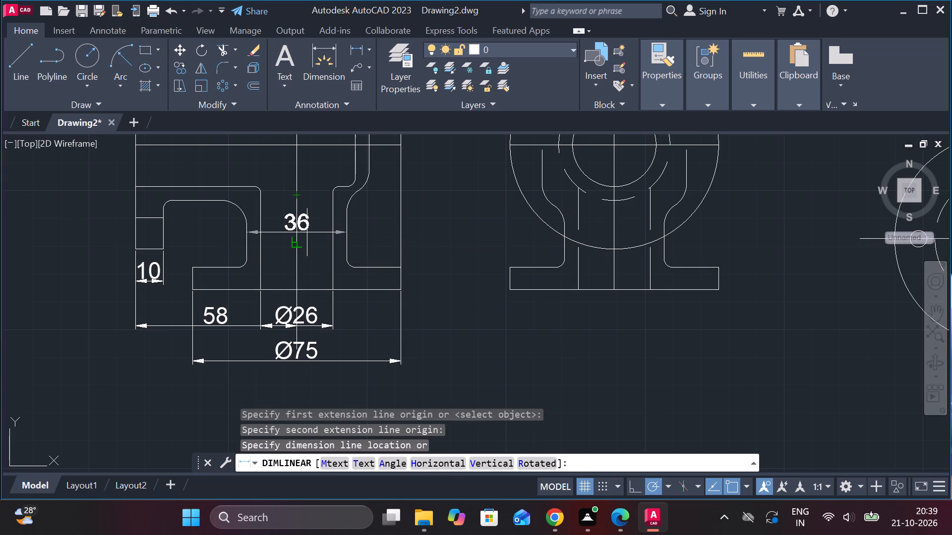
left_click(307, 232)
double_click(298, 235)
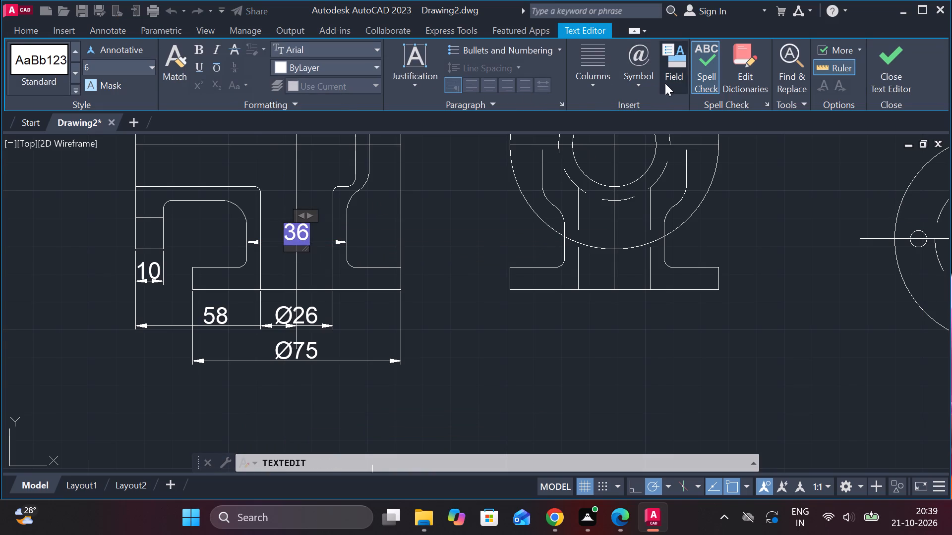
left_click(652, 86)
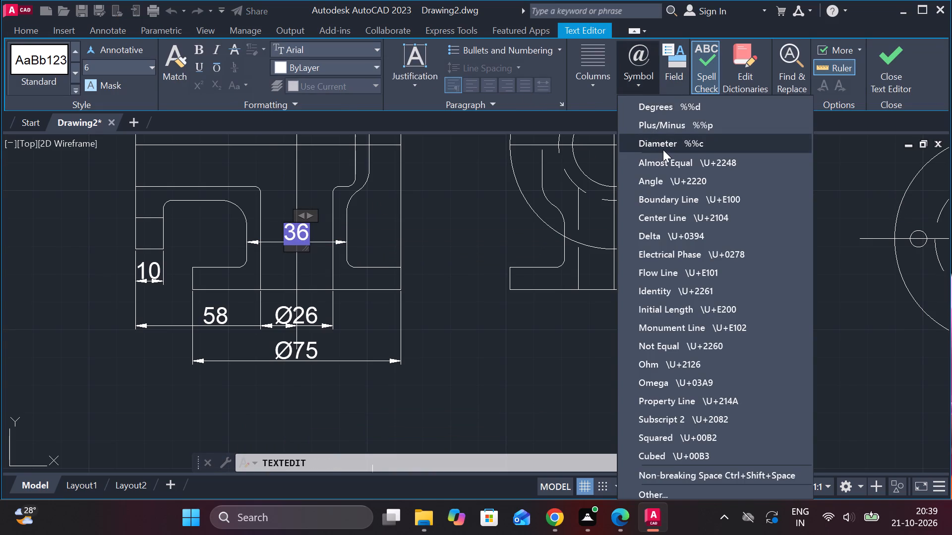
left_click(663, 150)
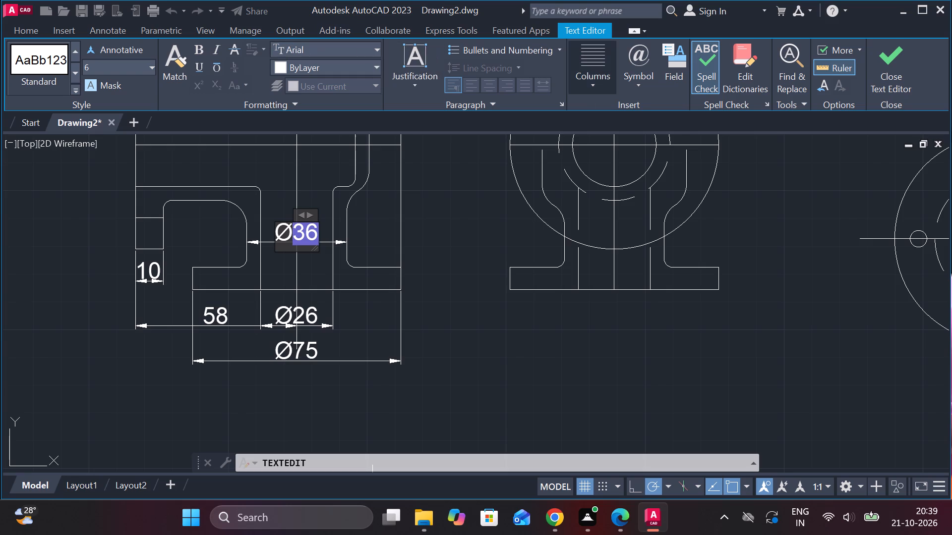
left_click(901, 69)
Draw a horizontal line across the bore, joining the lower ends of its two top corner fillets.
left_click(11, 53)
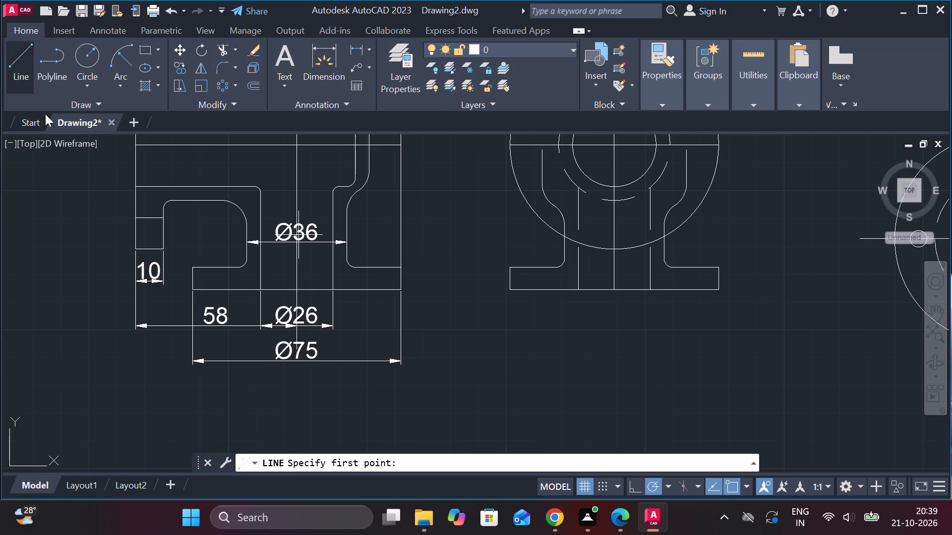
scroll(271, 206, "up", 2)
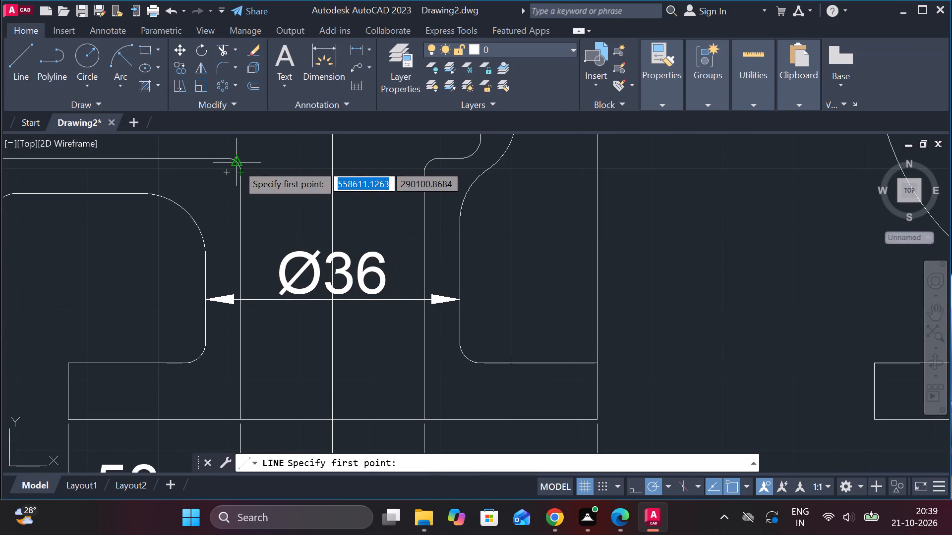
left_click(242, 174)
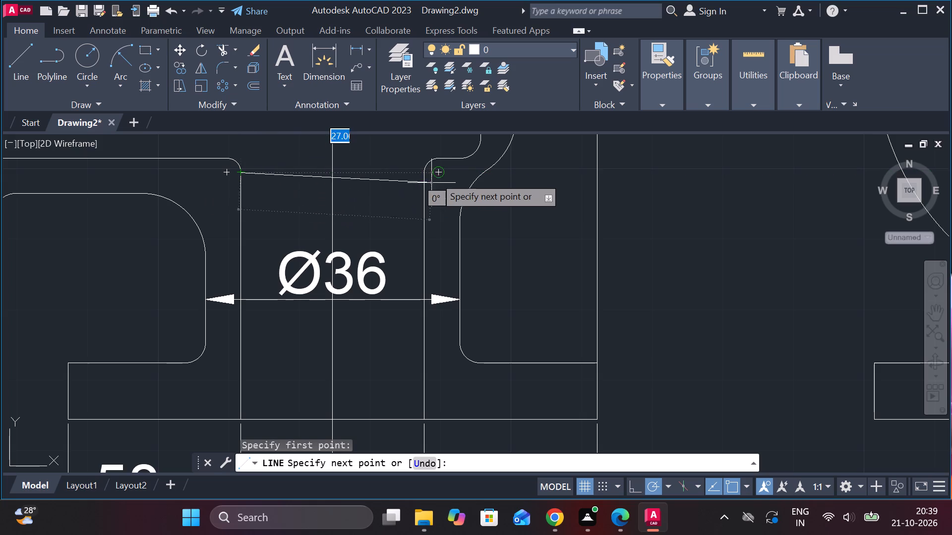
left_click(420, 169)
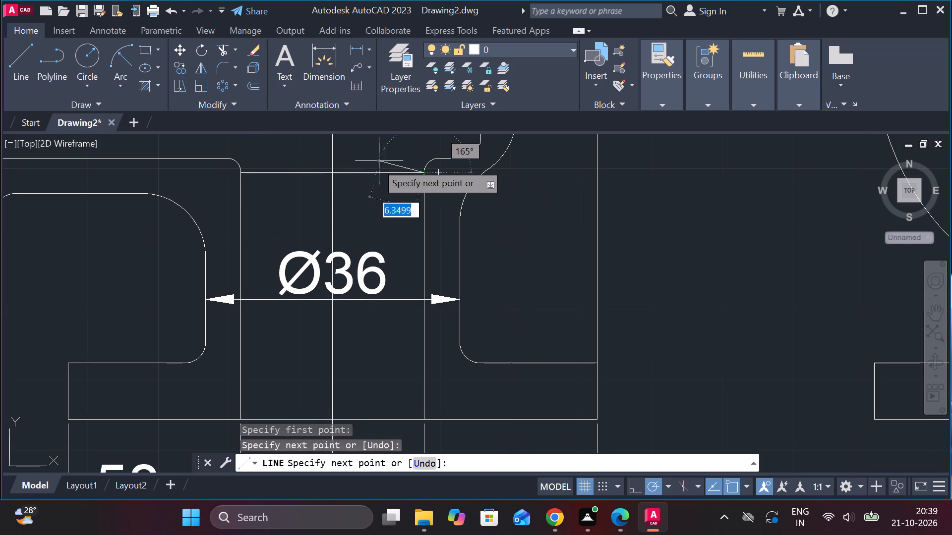
key("Escape")
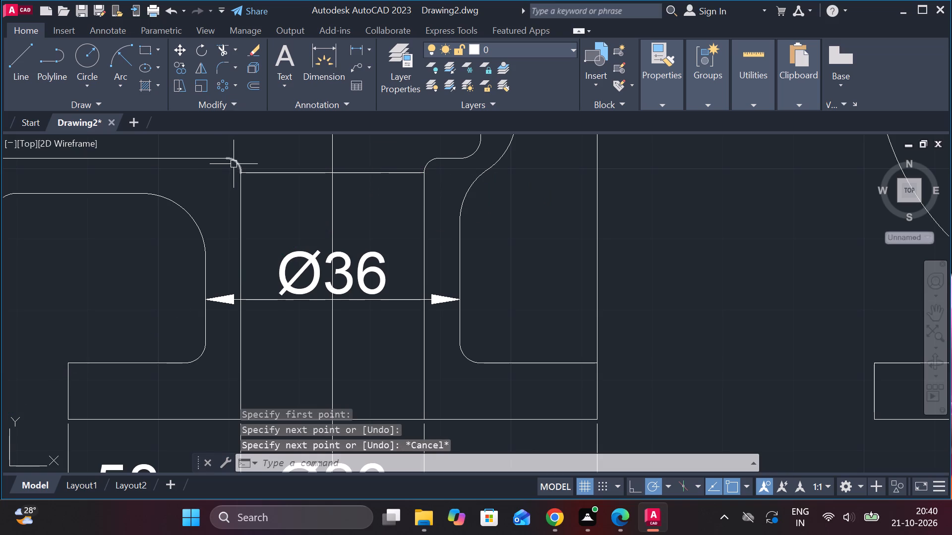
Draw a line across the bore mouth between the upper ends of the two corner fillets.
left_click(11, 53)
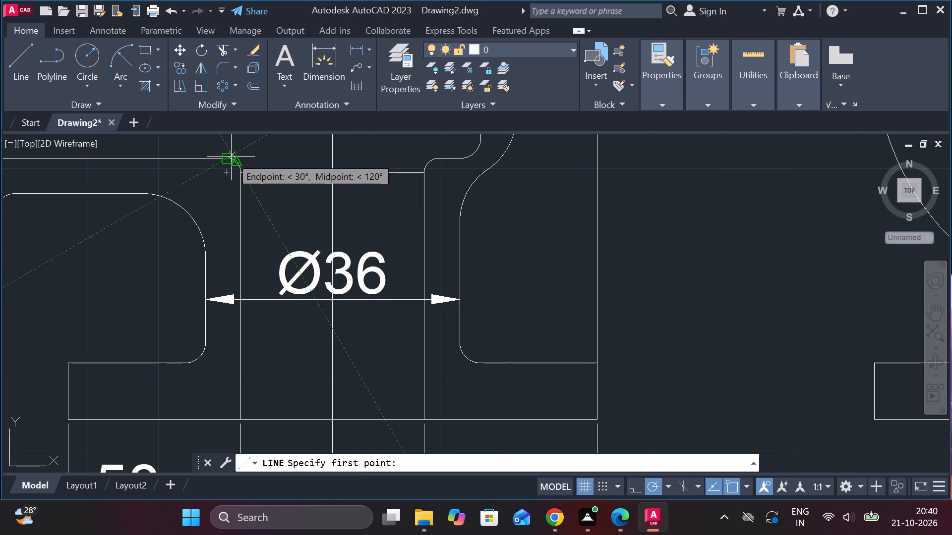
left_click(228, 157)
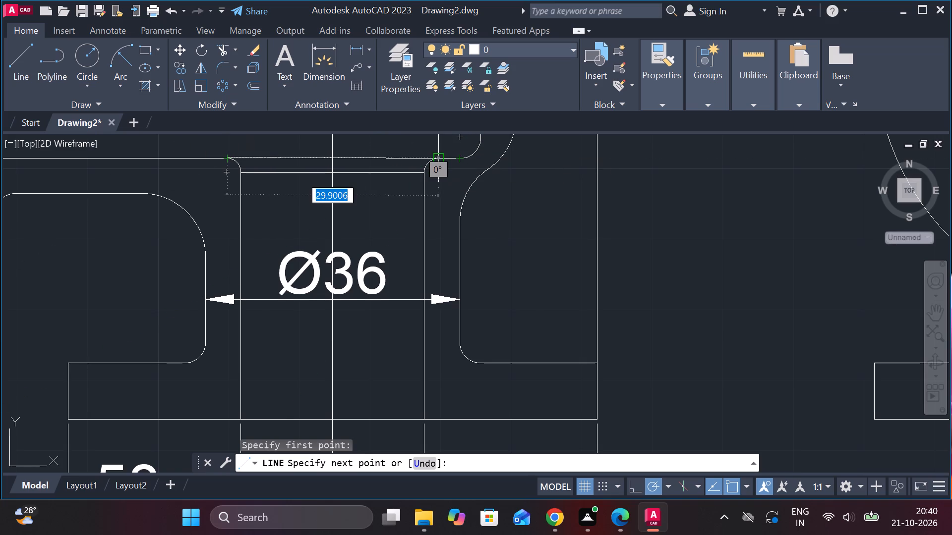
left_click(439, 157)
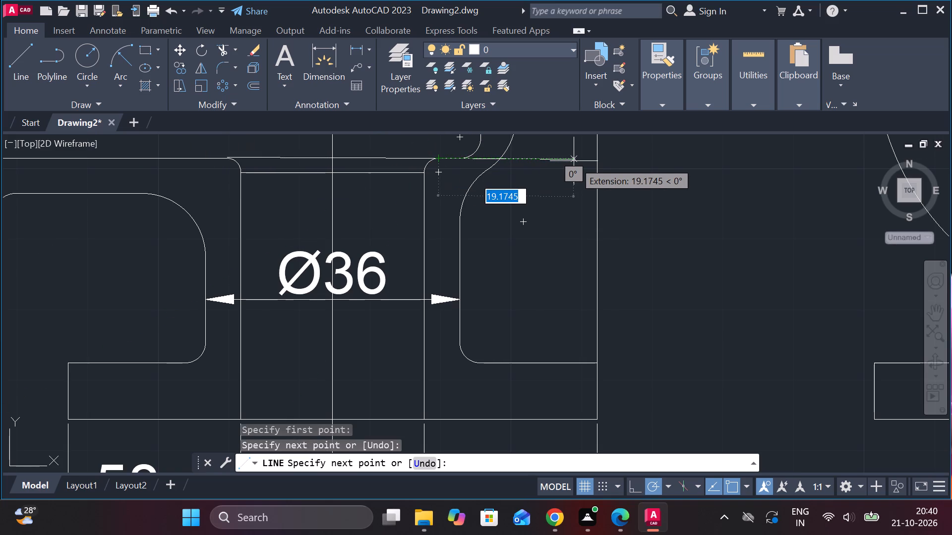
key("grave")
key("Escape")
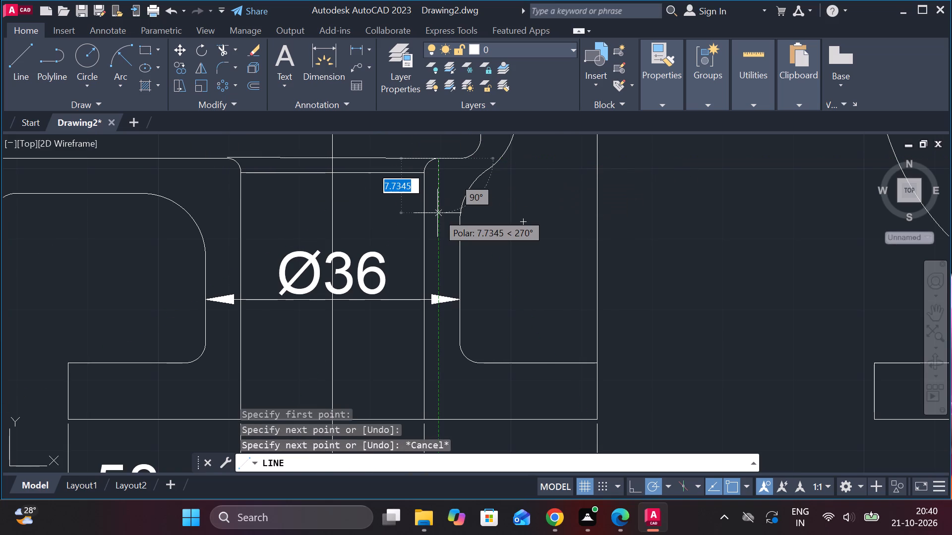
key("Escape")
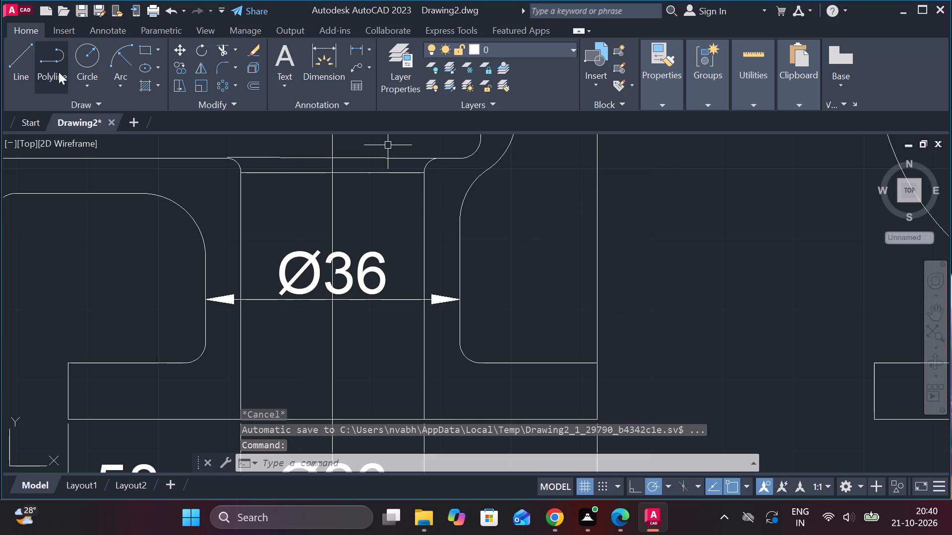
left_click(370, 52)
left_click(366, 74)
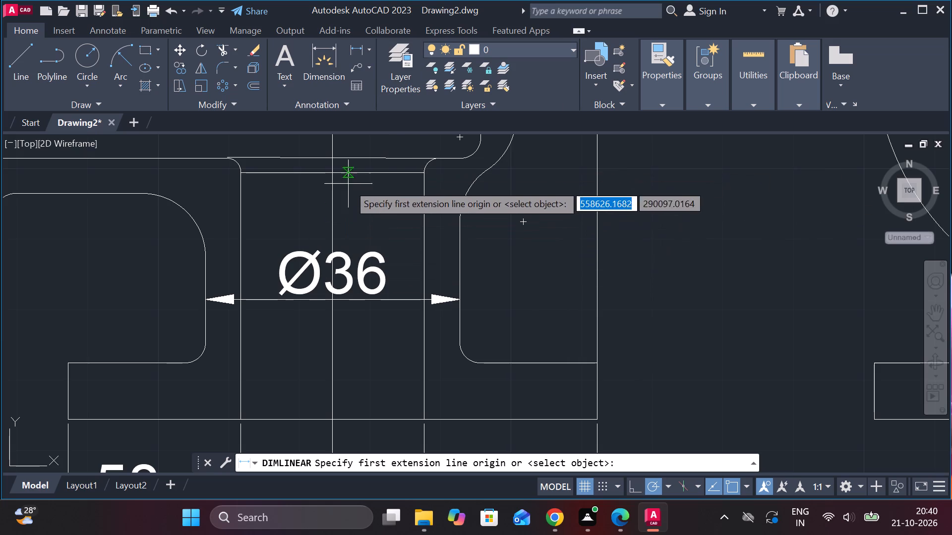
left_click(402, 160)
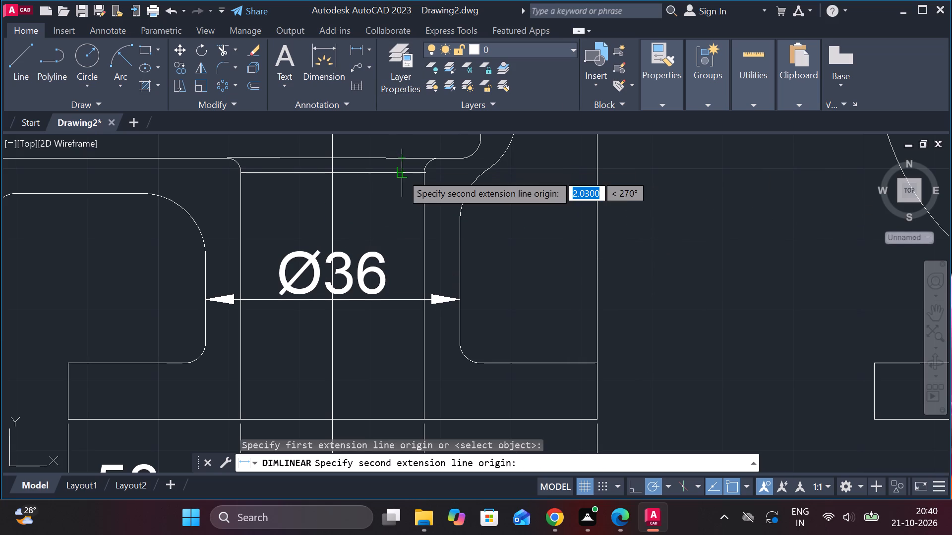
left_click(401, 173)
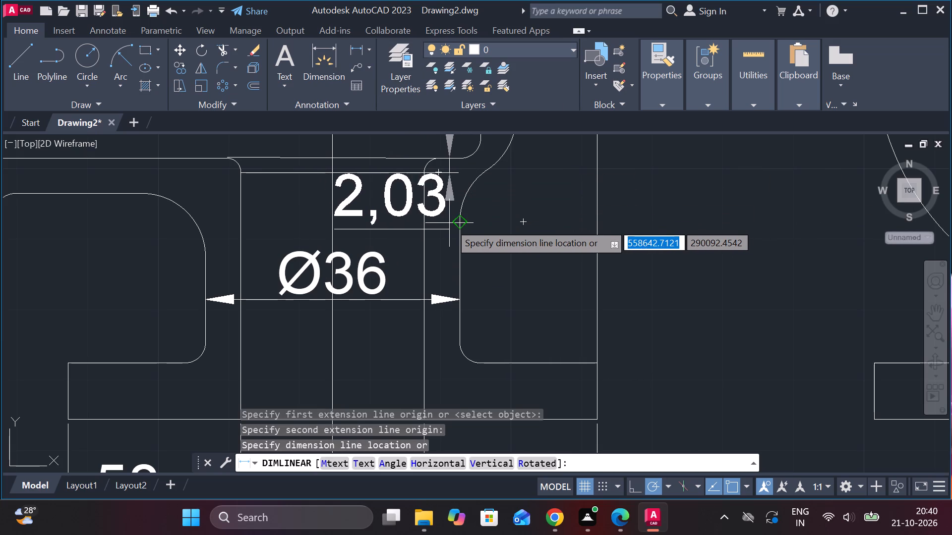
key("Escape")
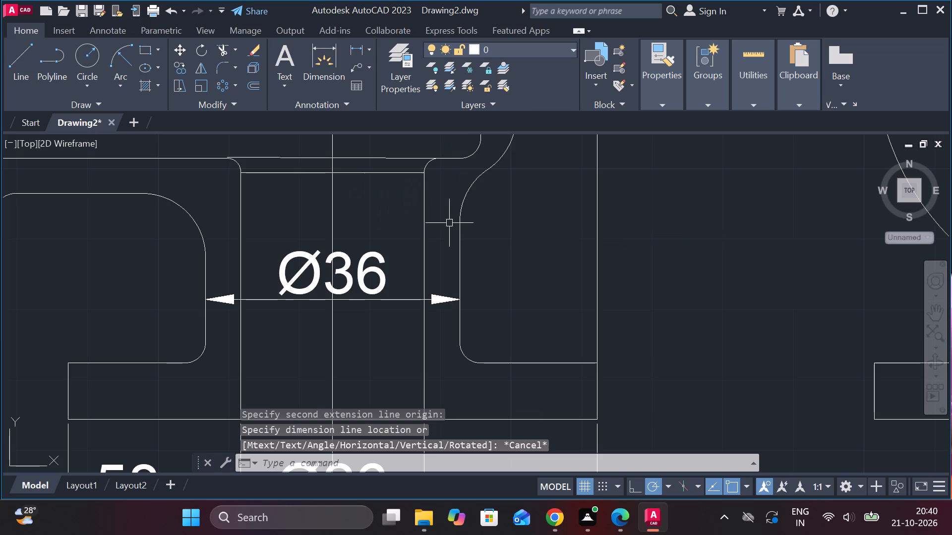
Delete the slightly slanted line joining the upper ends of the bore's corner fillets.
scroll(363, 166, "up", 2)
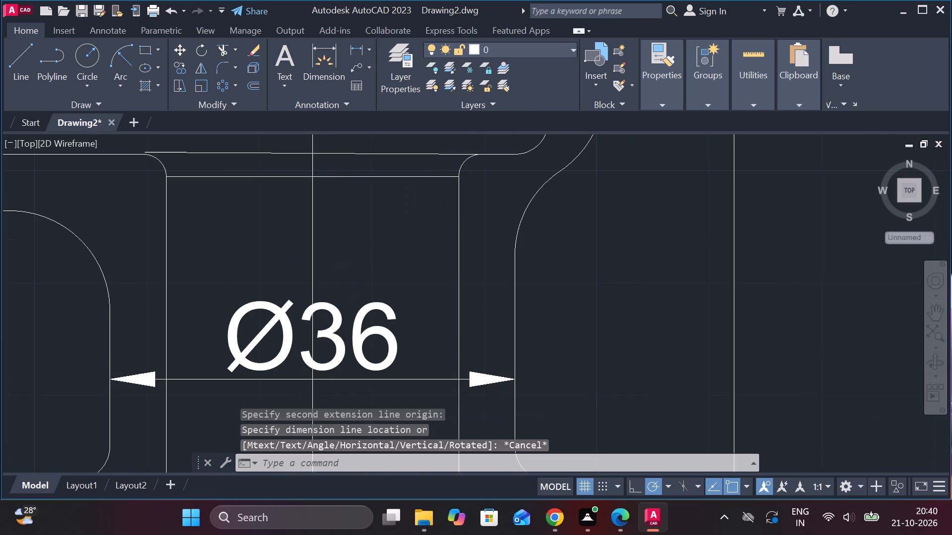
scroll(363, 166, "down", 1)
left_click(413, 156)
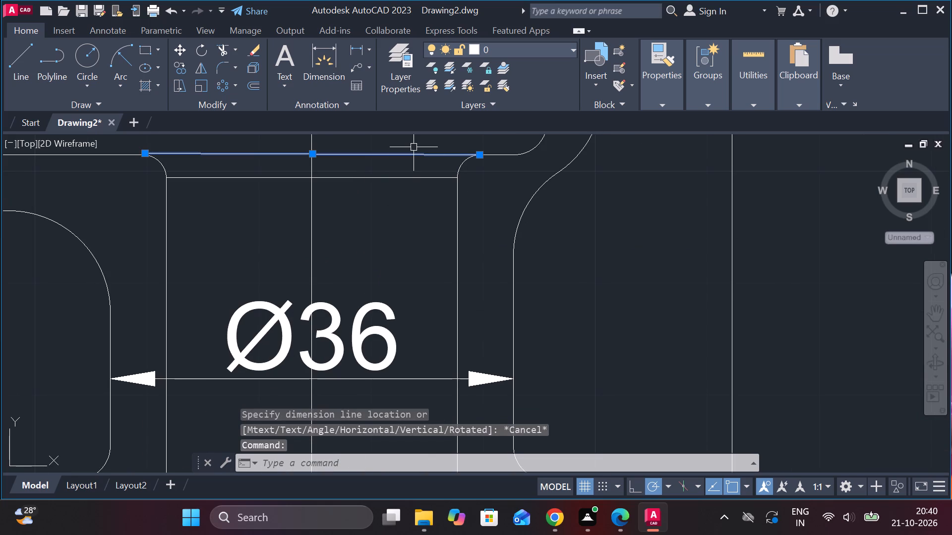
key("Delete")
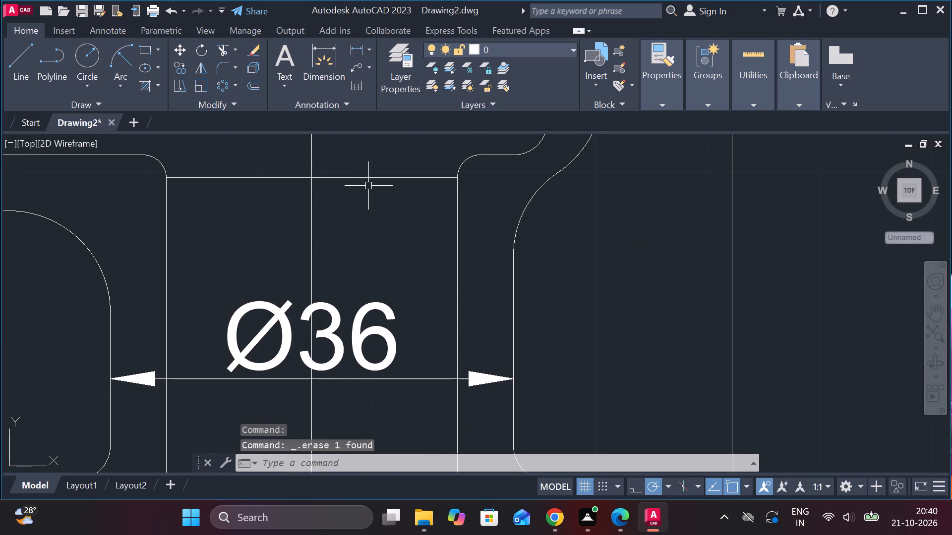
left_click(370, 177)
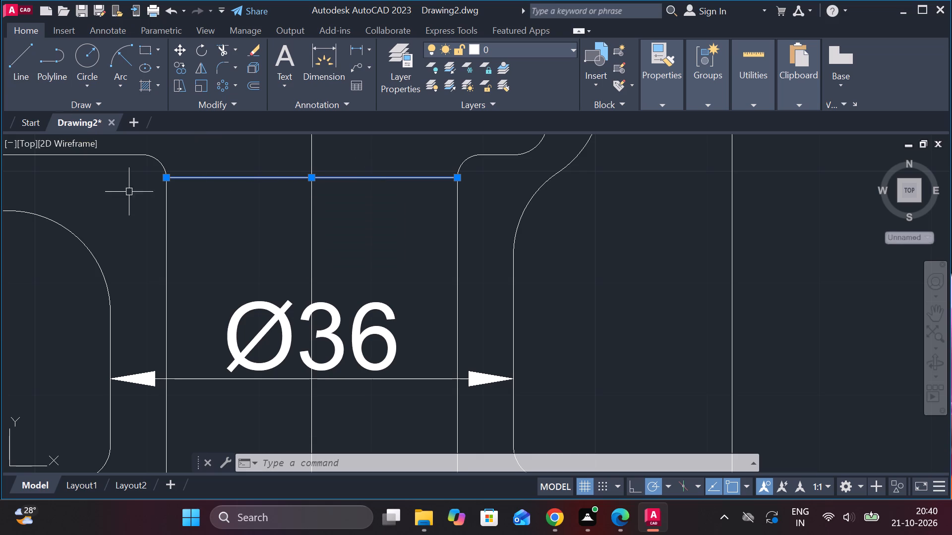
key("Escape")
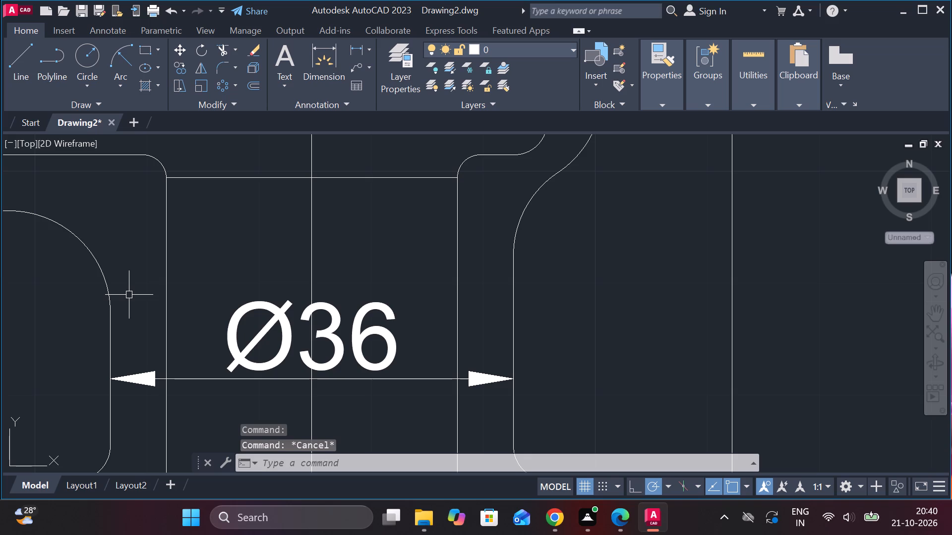
Draw a horizontal line 30 mm long across the bore mouth, joining the upper ends of the two corner fillets.
left_click(6, 61)
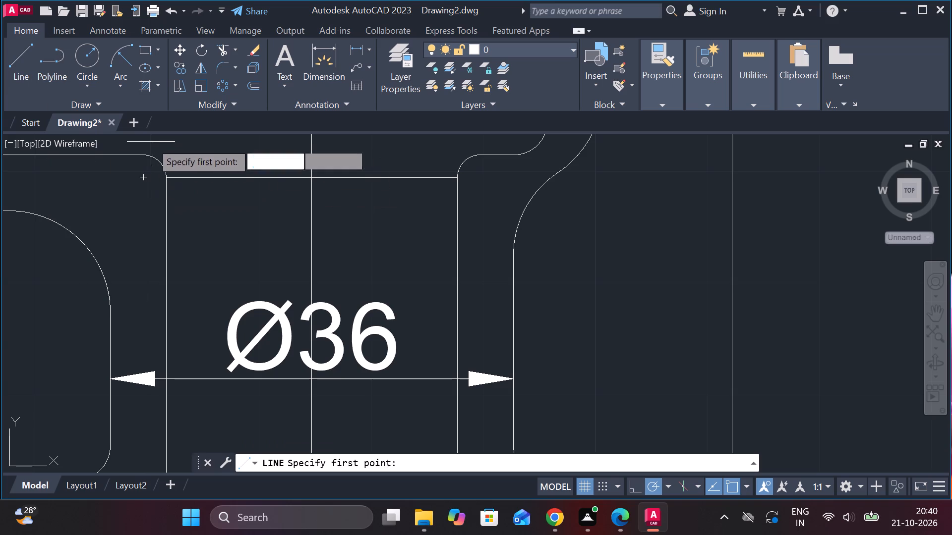
left_click(143, 155)
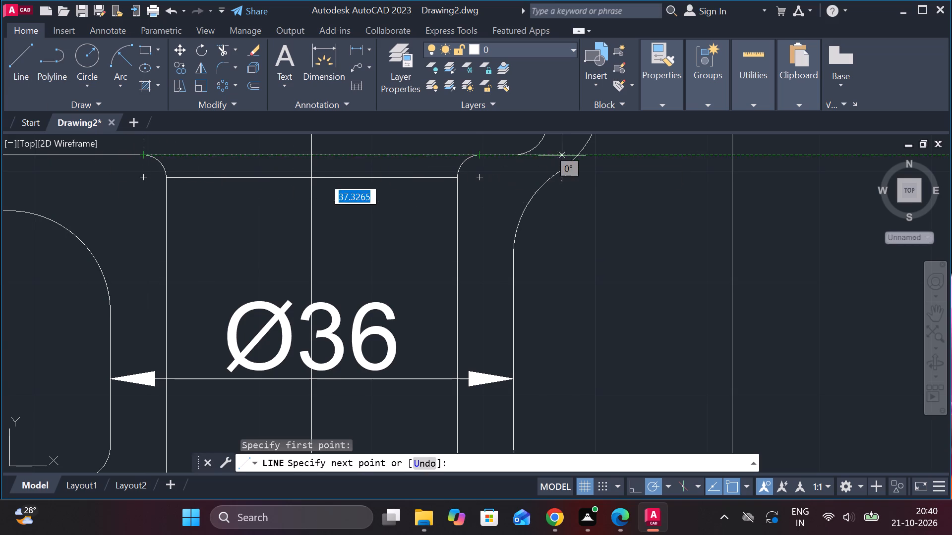
left_click(479, 156)
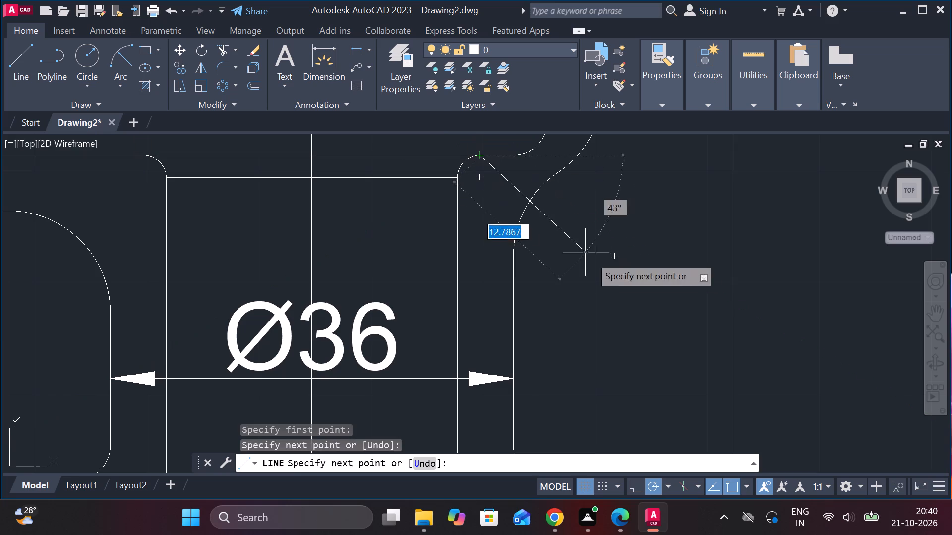
key("Escape")
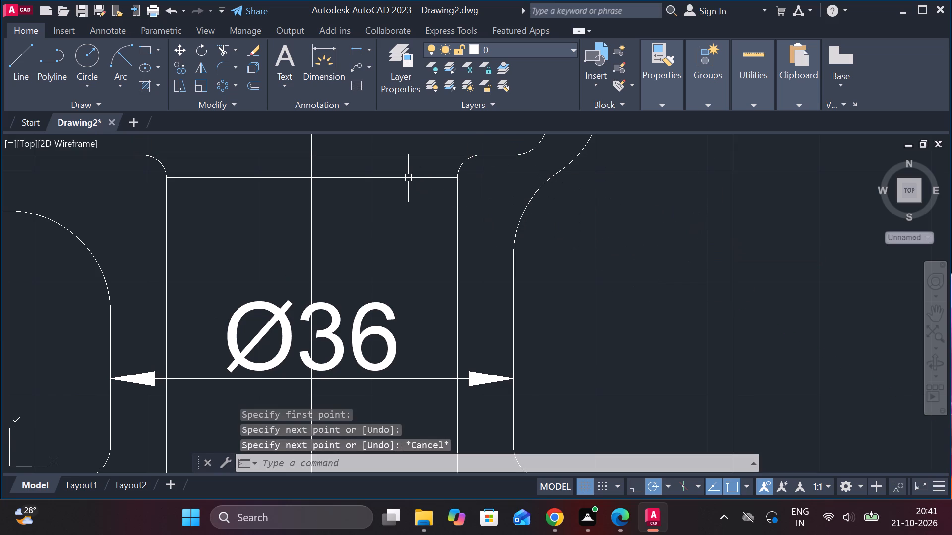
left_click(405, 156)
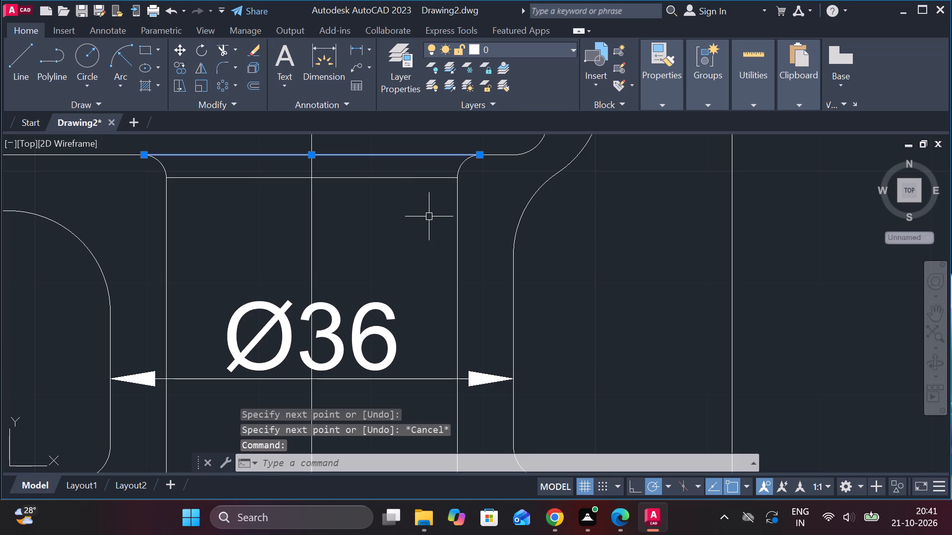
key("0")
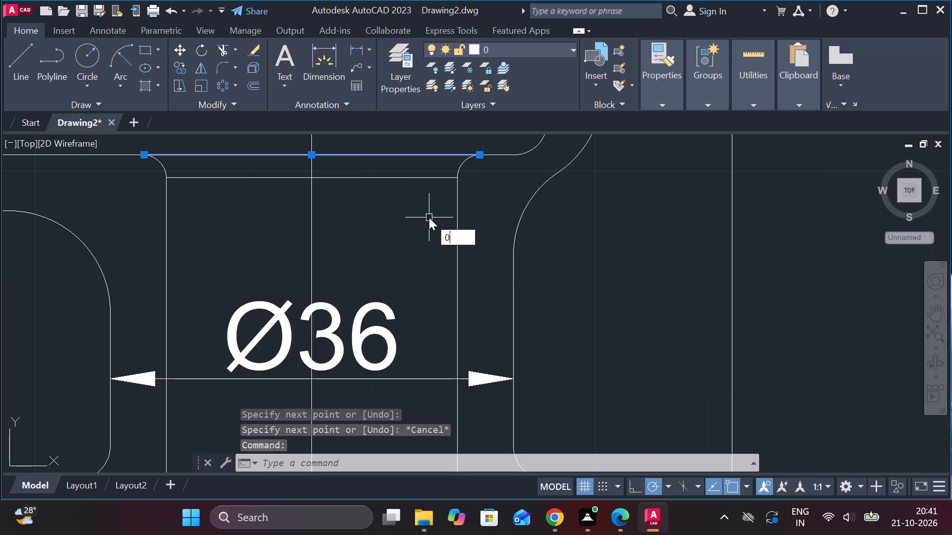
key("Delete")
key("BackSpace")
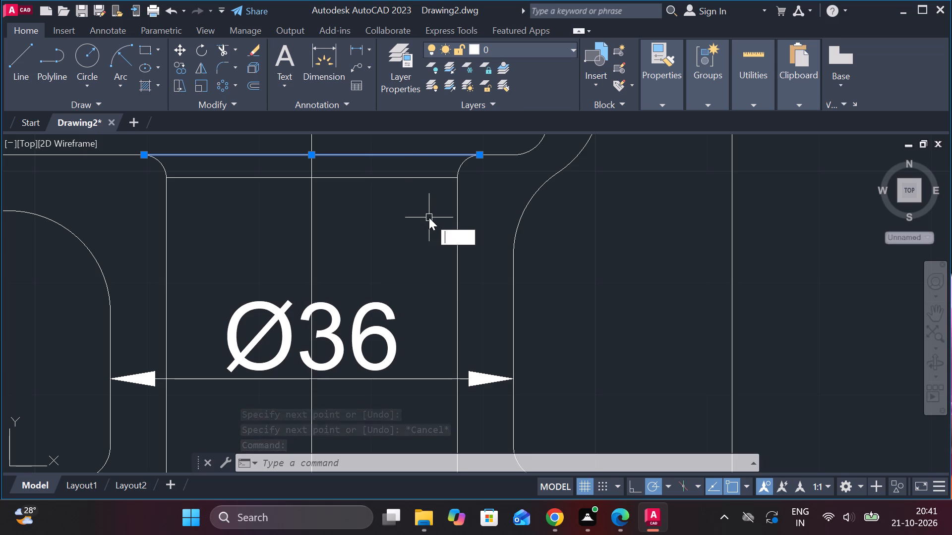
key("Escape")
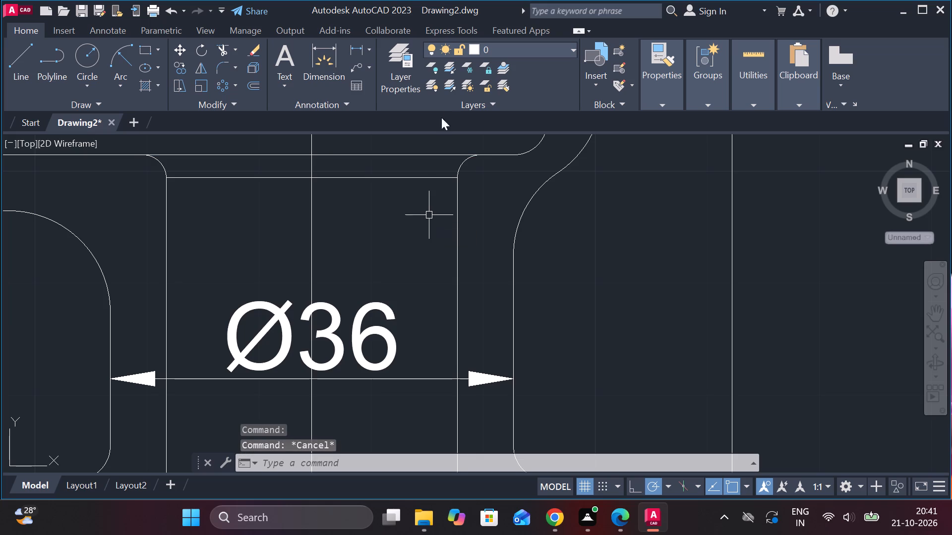
Copy the bore mouth line 2 mm straight down, using its midpoint on the centreline as the base point.
left_click(394, 154)
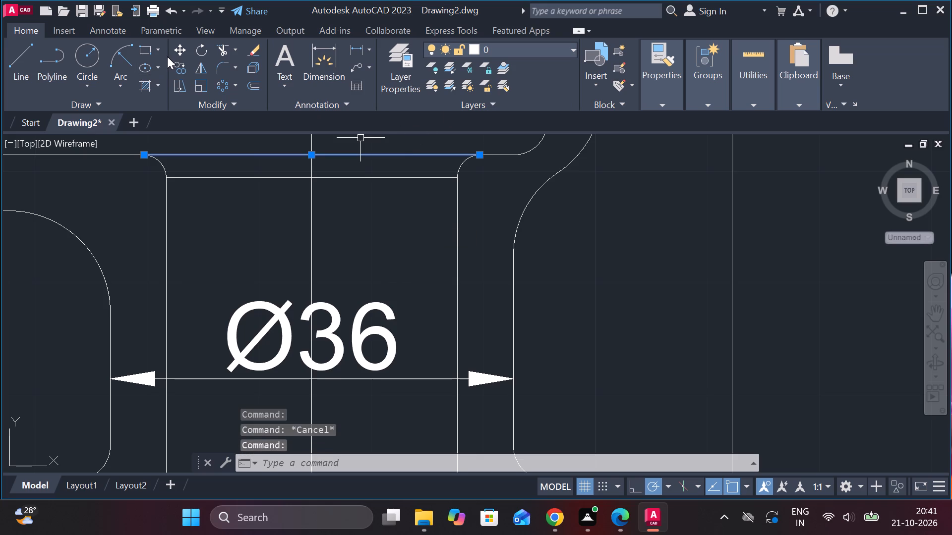
left_click(178, 65)
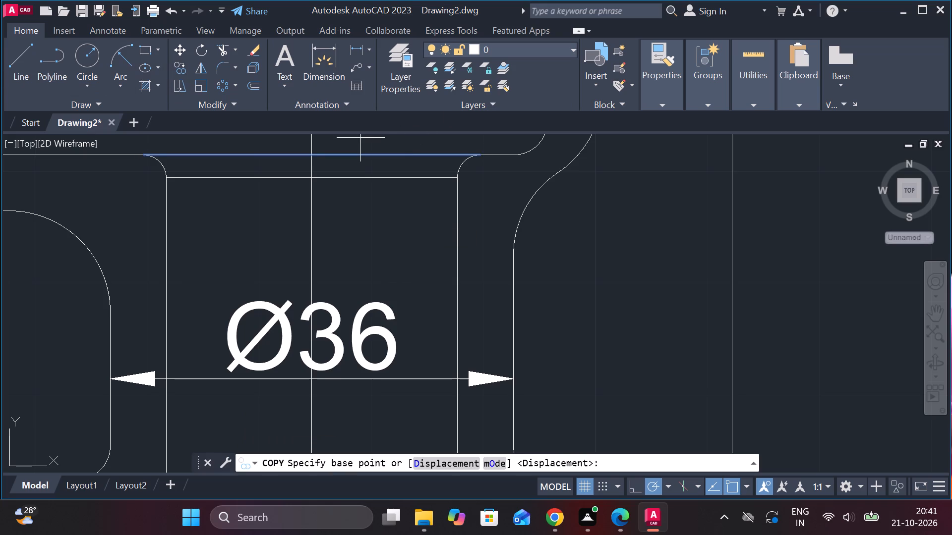
left_click(313, 154)
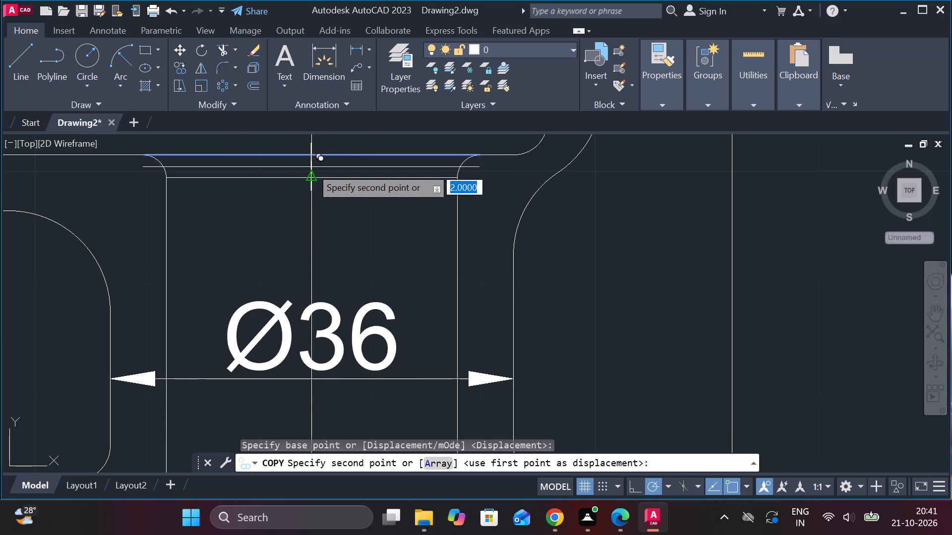
scroll(311, 167, "up", 2)
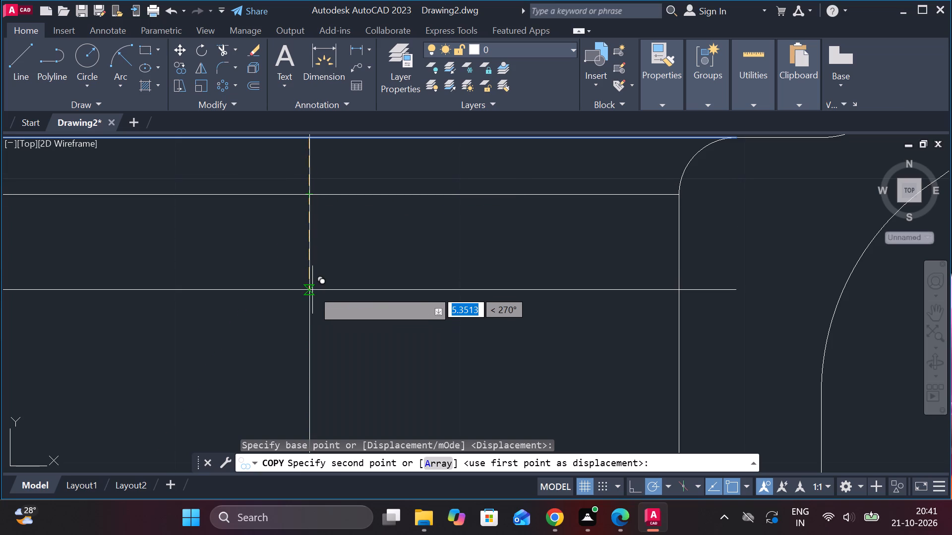
key("2")
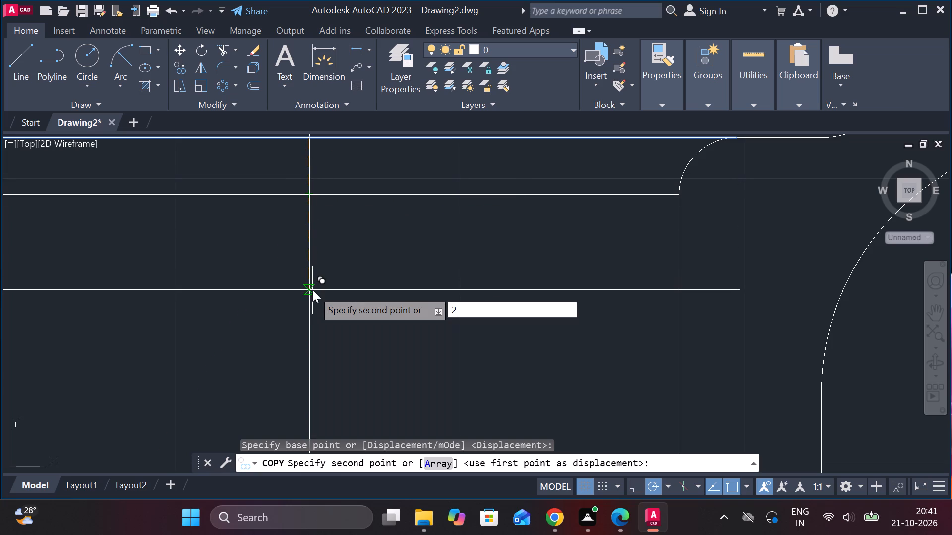
key("Return")
scroll(327, 284, "down", 3)
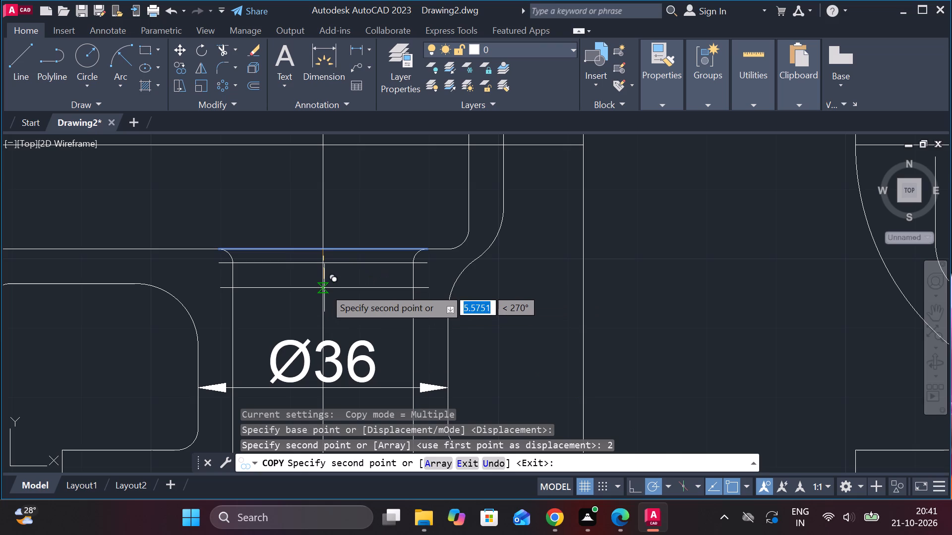
scroll(324, 288, "up", 2)
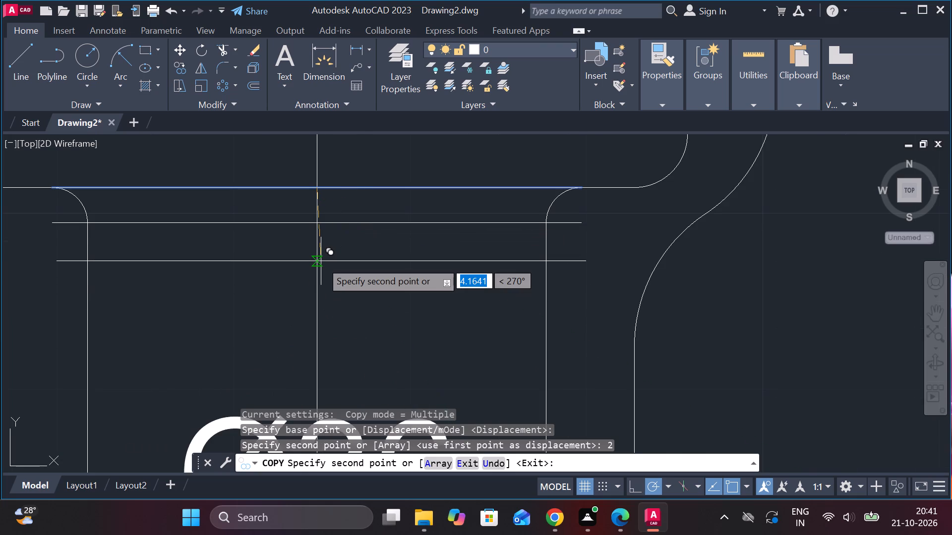
key("Escape")
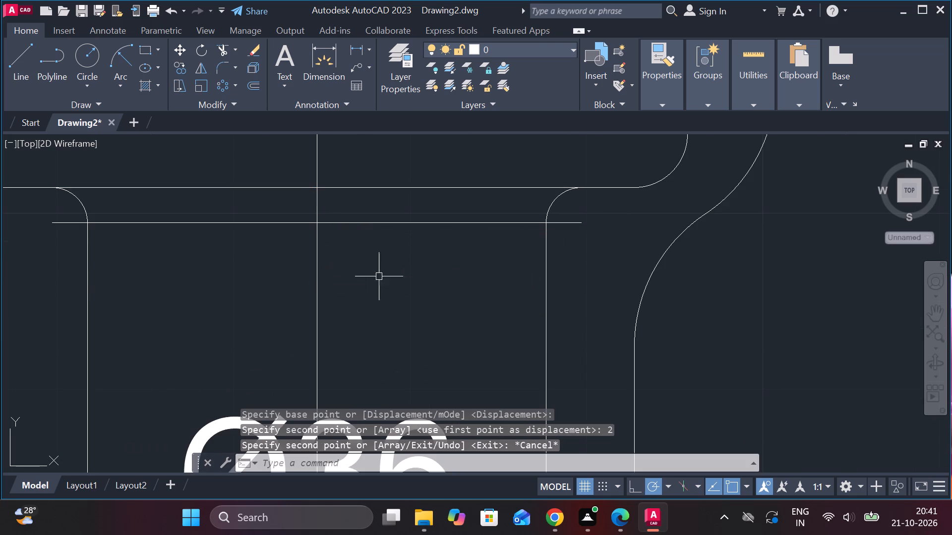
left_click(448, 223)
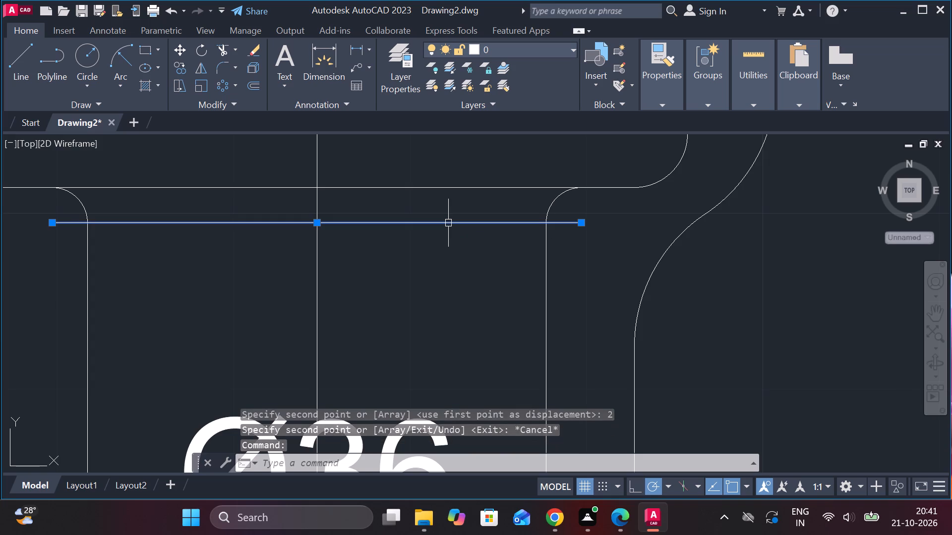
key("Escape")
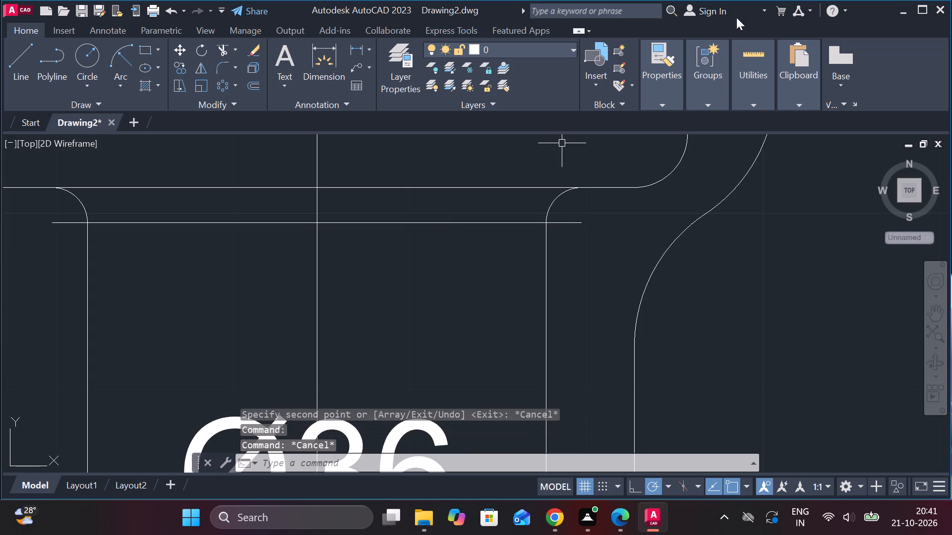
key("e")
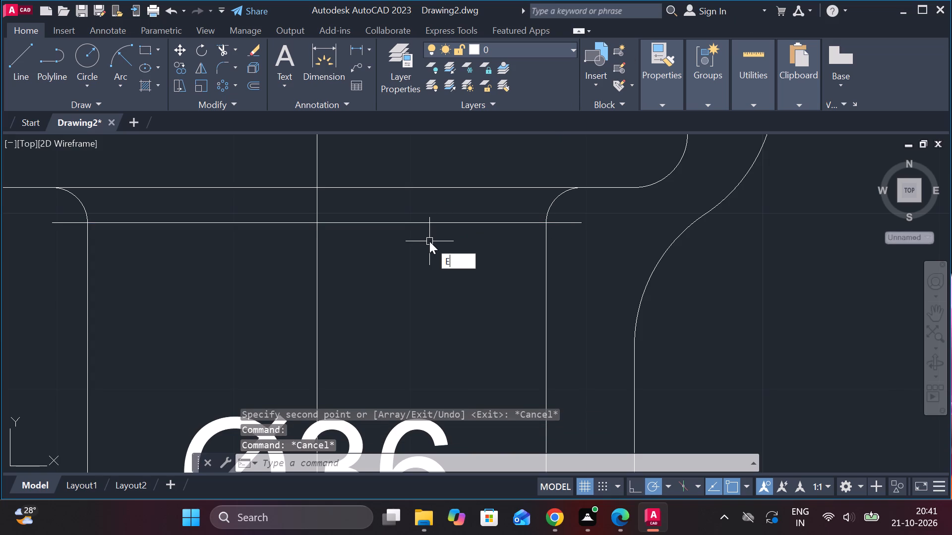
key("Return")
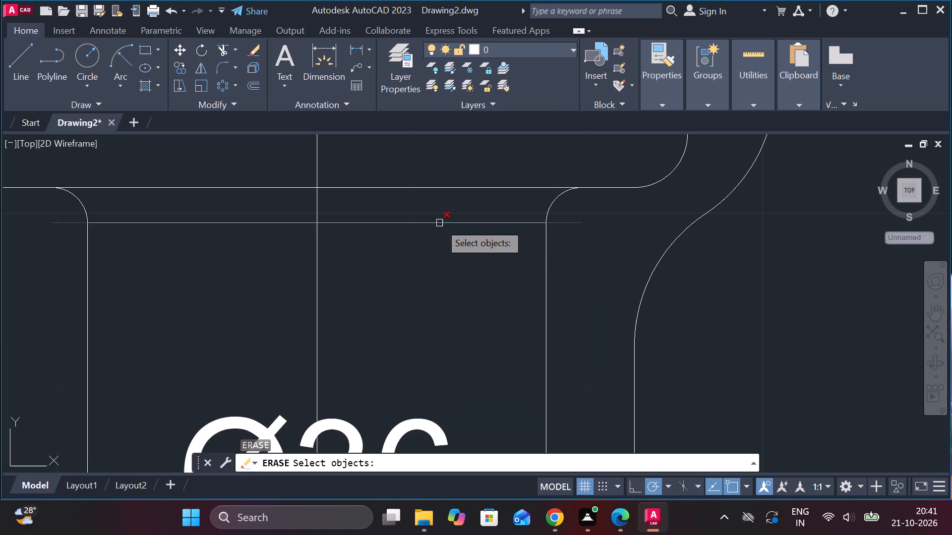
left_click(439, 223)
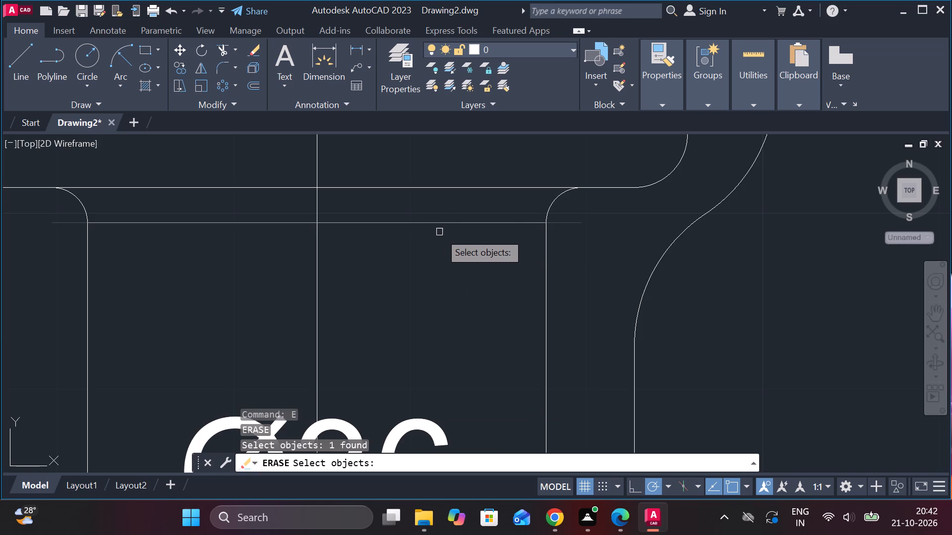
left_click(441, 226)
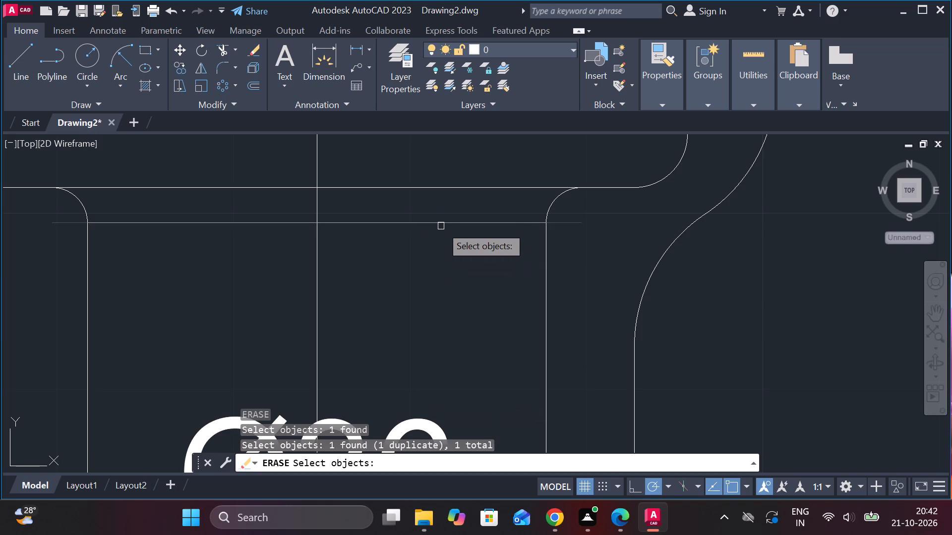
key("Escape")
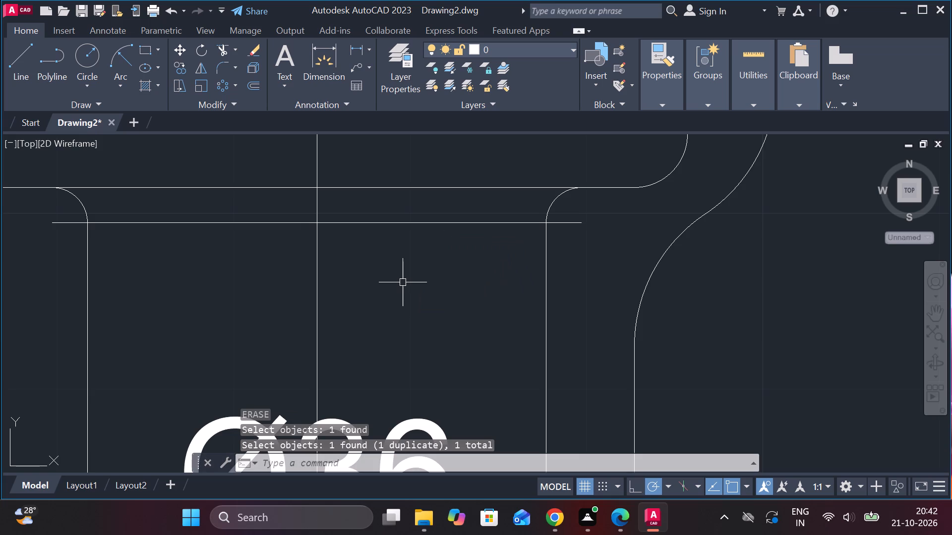
Delete the copied line that overshoots the bore's vertical edges at the lower ends of the corner fillets.
scroll(587, 223, "up", 3)
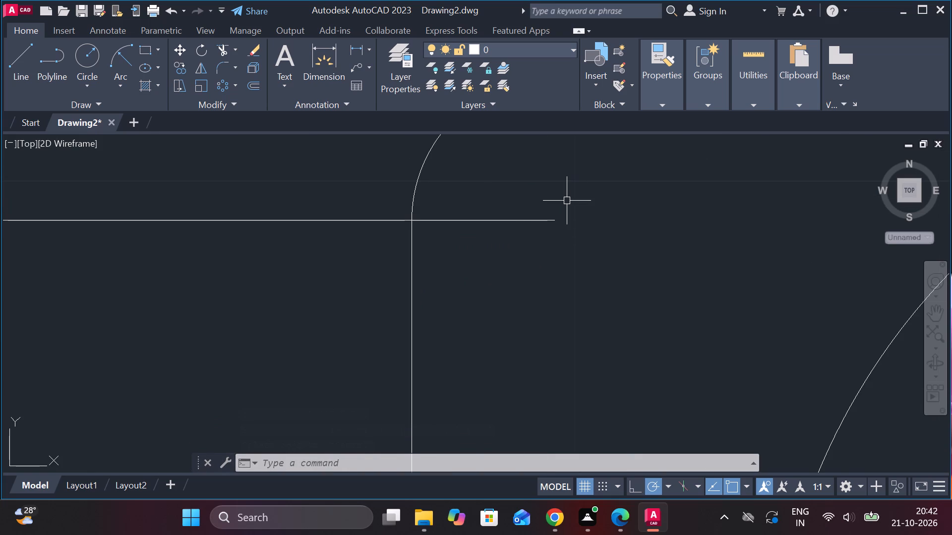
left_click(535, 223)
key("Delete")
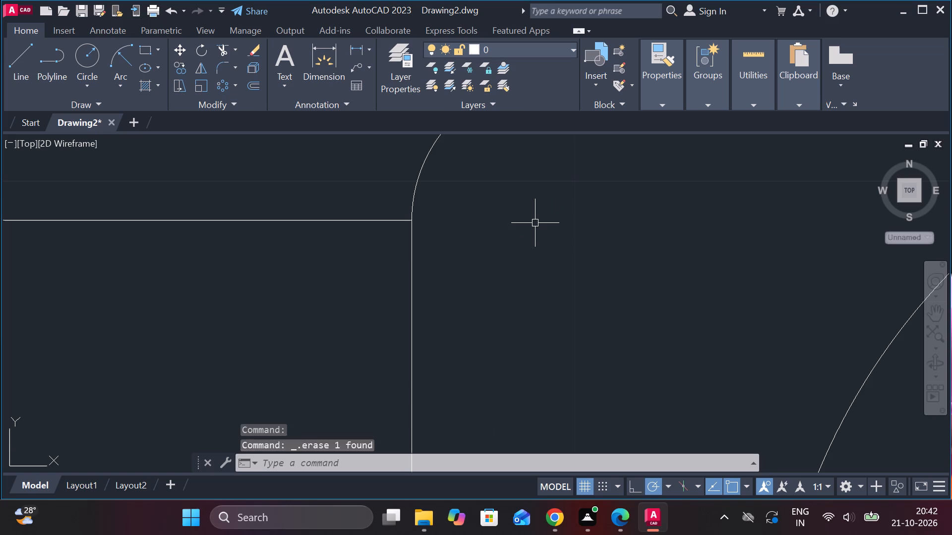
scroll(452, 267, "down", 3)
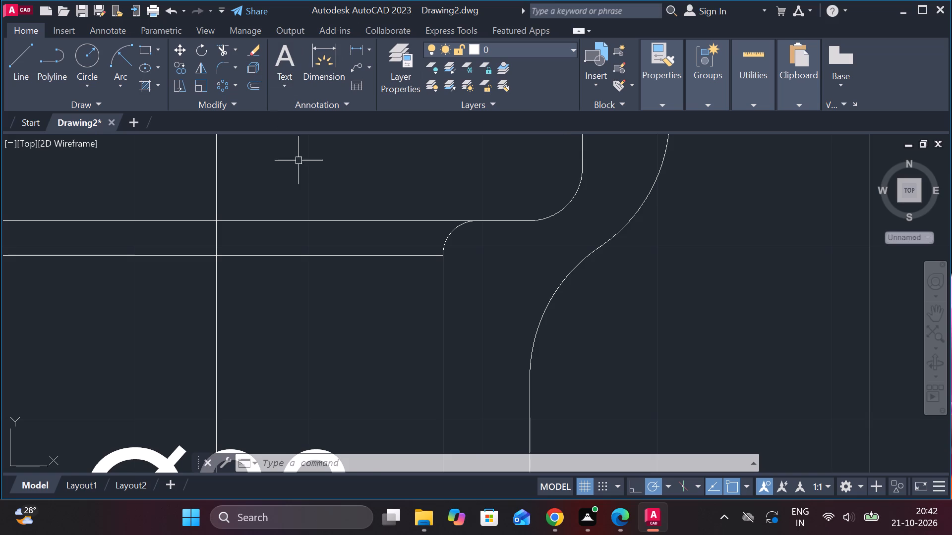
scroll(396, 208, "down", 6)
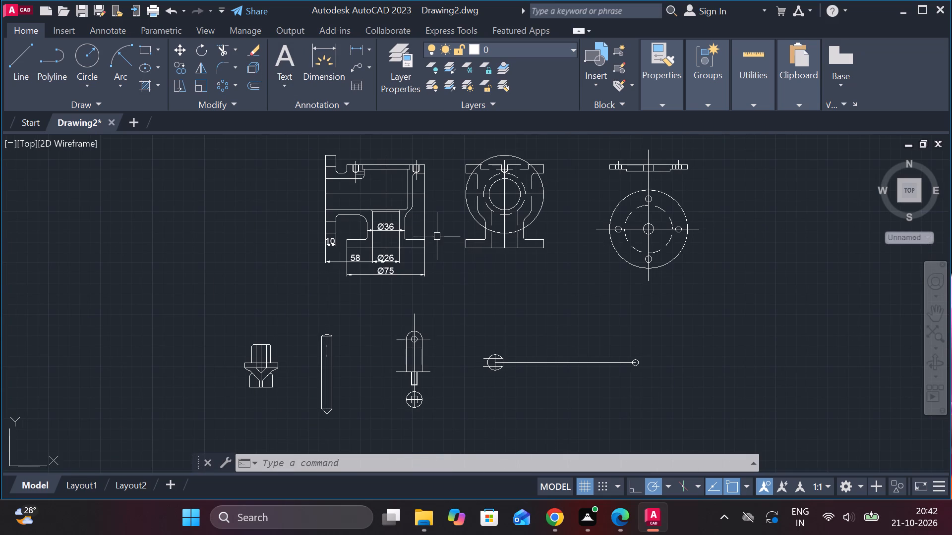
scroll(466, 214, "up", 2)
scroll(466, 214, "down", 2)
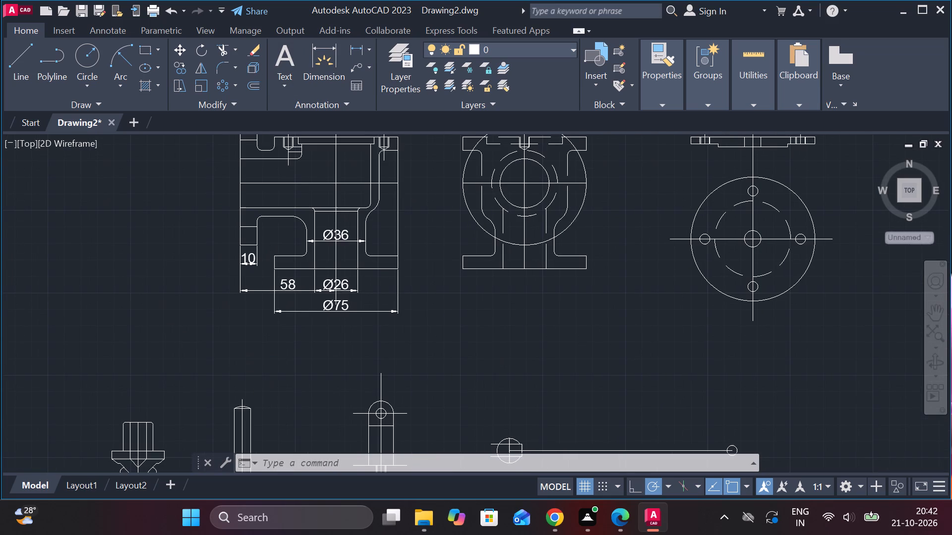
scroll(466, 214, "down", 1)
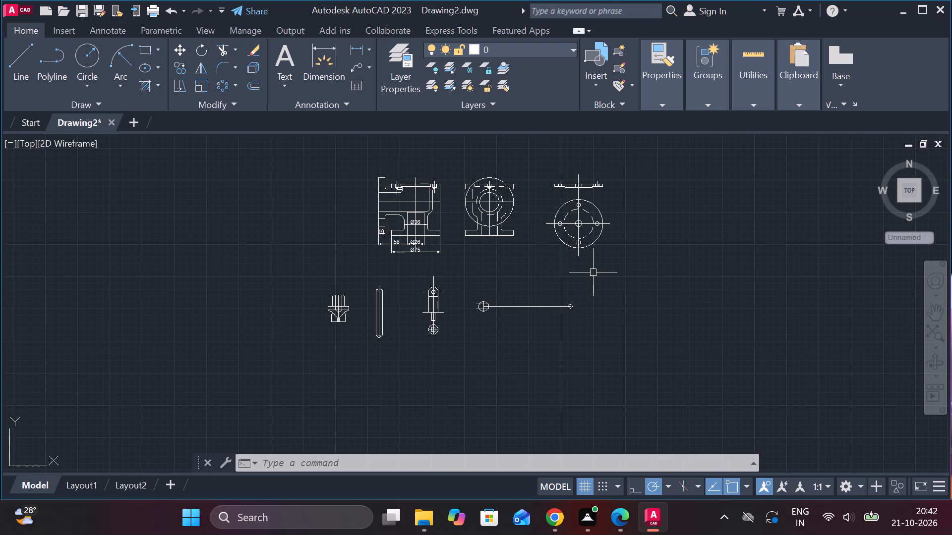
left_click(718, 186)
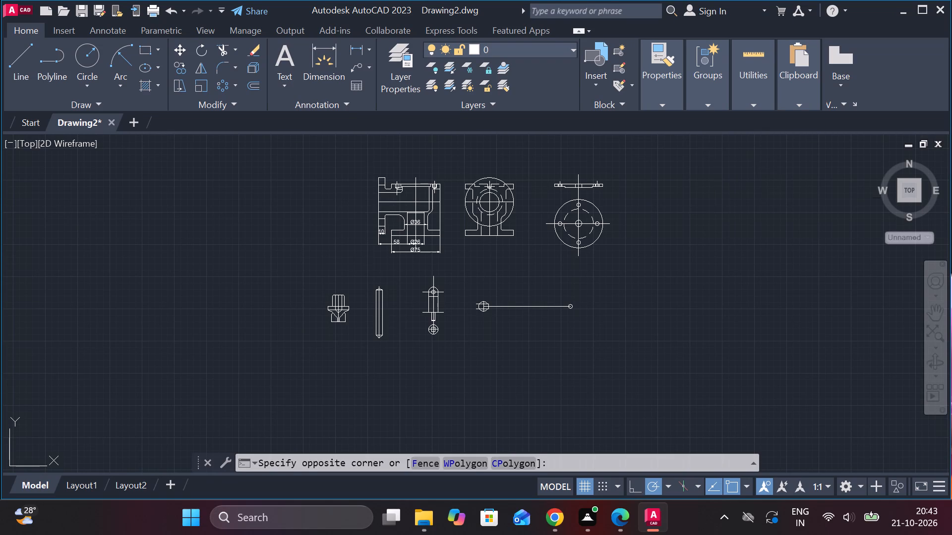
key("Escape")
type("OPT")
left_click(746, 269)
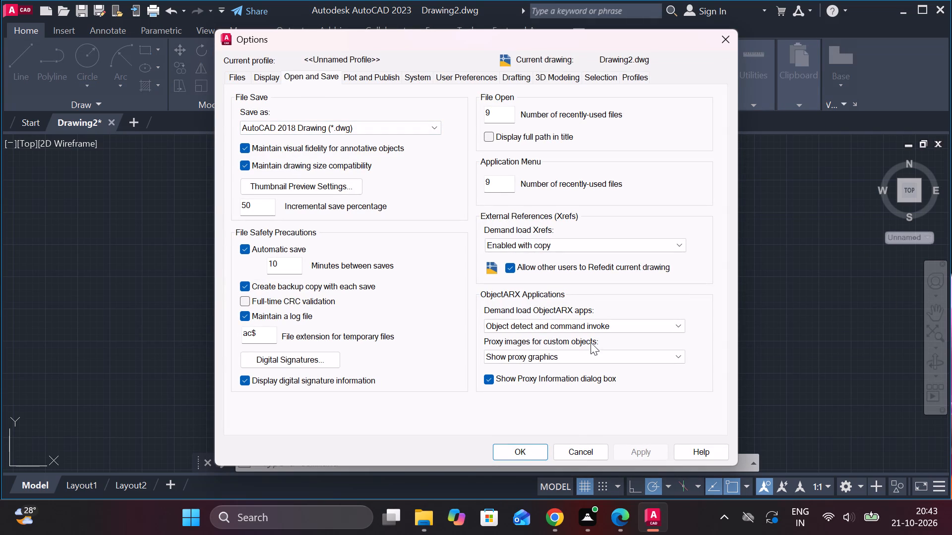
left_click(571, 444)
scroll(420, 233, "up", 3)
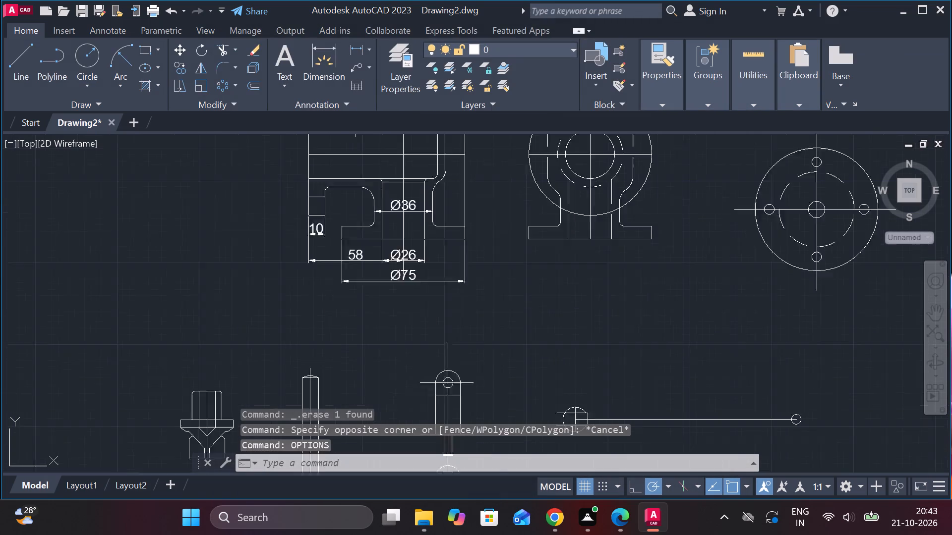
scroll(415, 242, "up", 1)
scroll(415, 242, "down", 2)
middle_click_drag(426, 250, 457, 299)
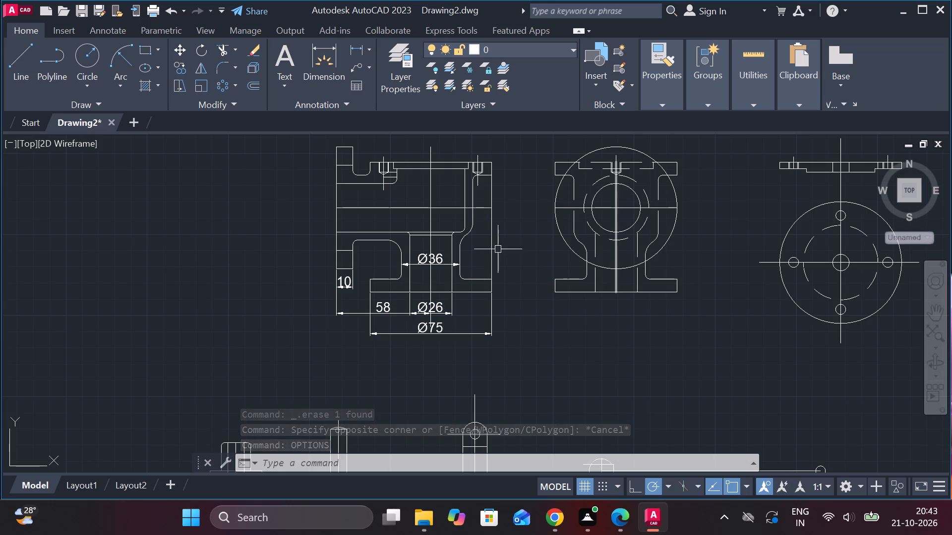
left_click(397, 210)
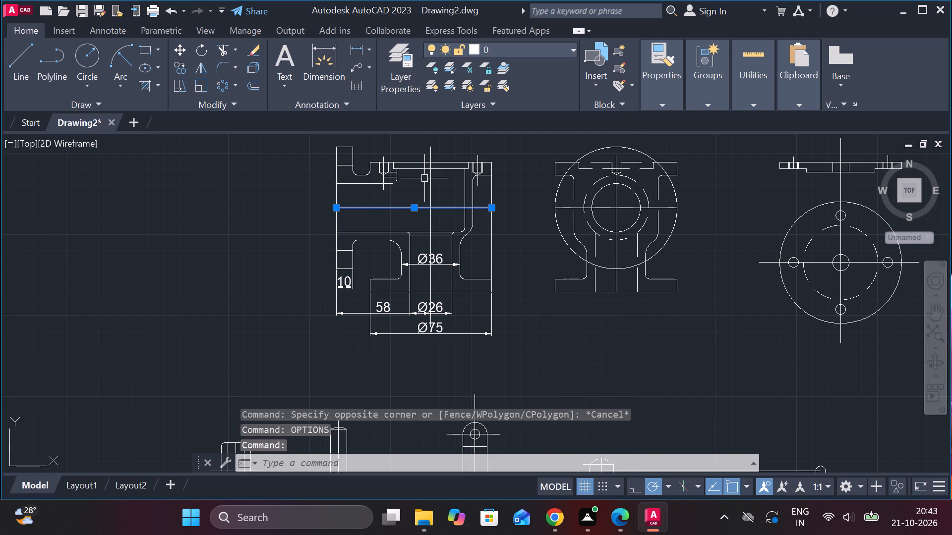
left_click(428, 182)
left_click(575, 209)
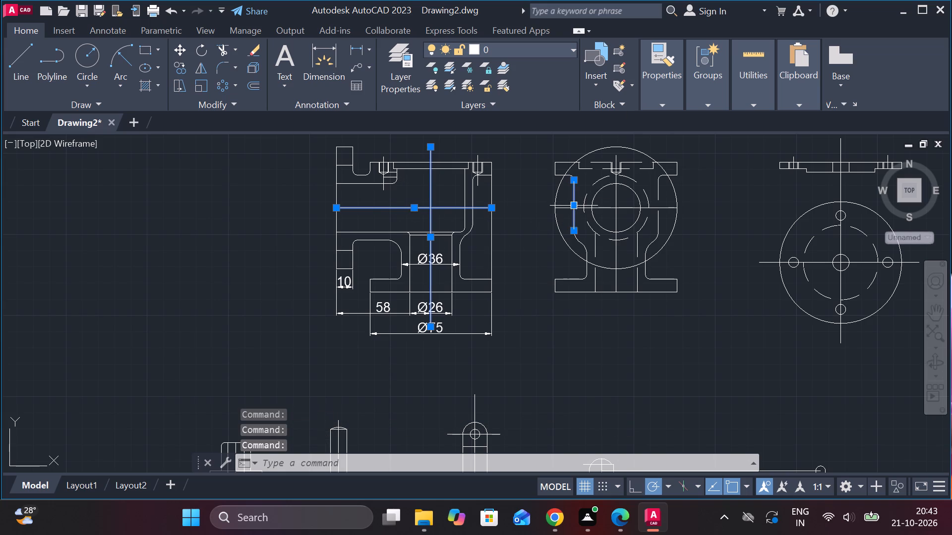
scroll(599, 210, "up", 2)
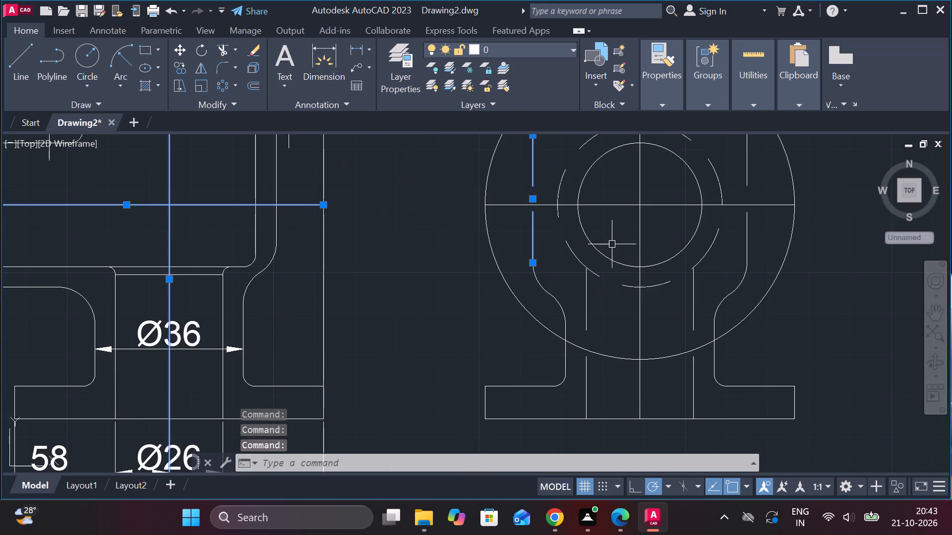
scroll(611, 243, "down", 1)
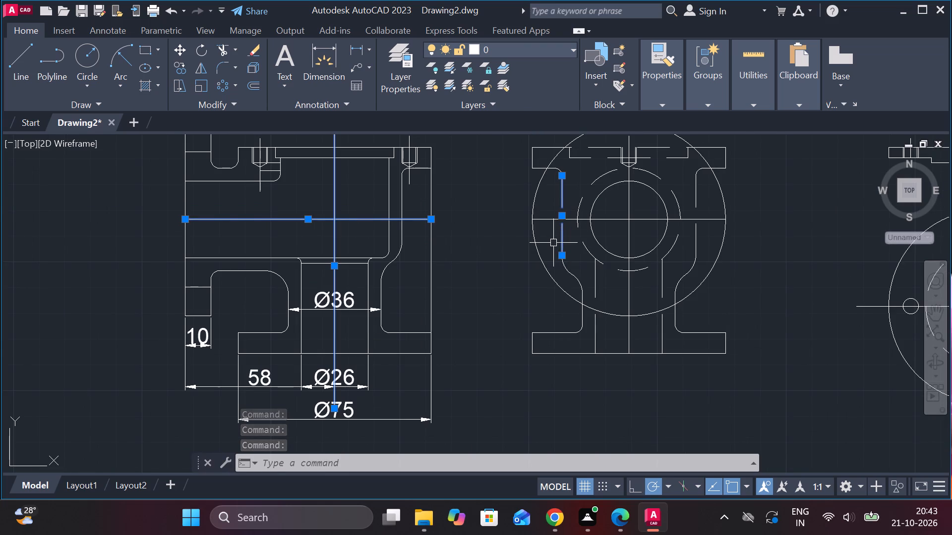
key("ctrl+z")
Set the horizontal and vertical centrelines of the flanged part's front view, side view and the round cover's views to the DASHED linetype.
scroll(428, 209, "up", 4)
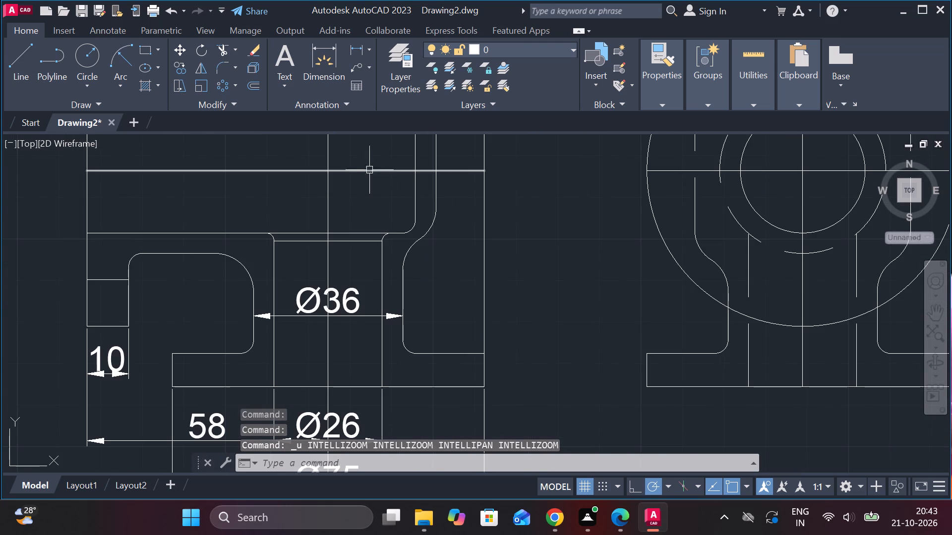
left_click(362, 167)
left_click_drag(350, 185, 344, 187)
left_click(328, 185)
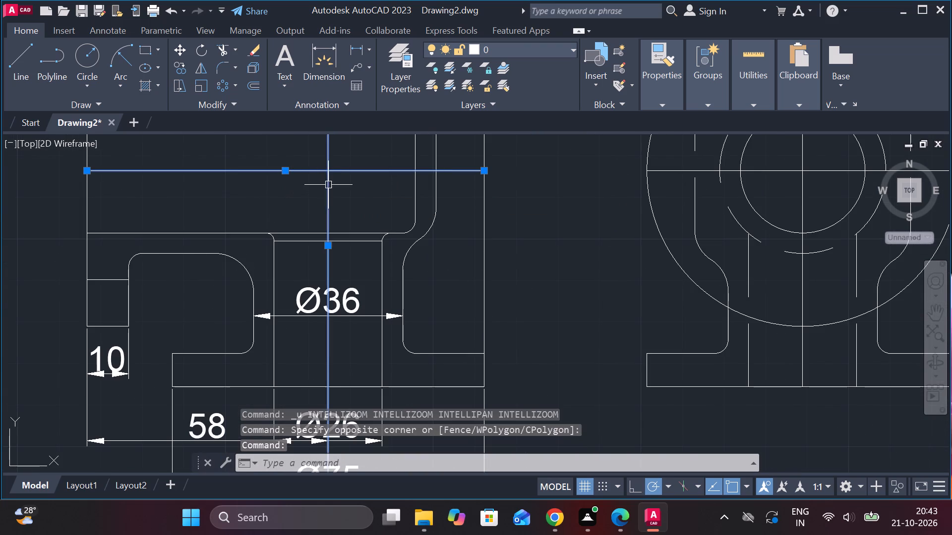
left_click(800, 210)
left_click(816, 171)
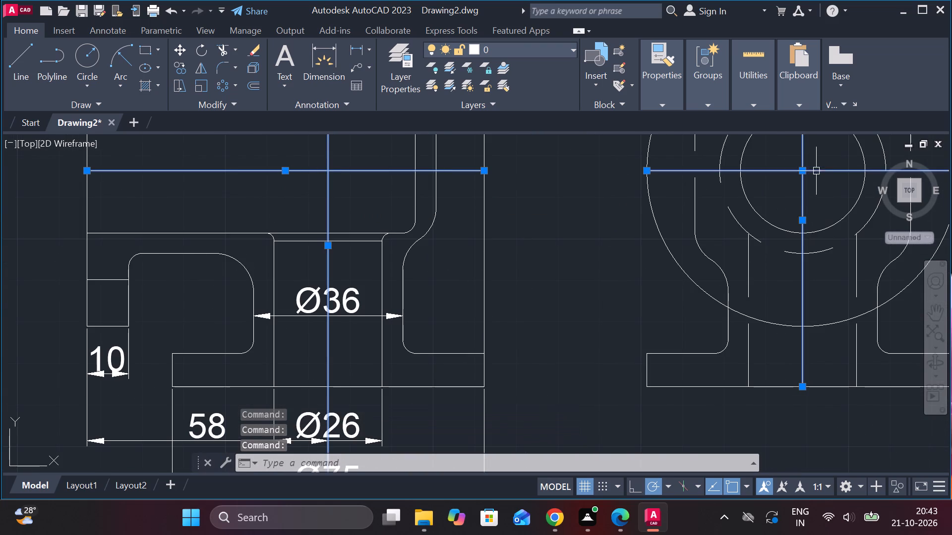
scroll(798, 205, "down", 4)
middle_click_drag(787, 269, 623, 267)
scroll(768, 199, "up", 3)
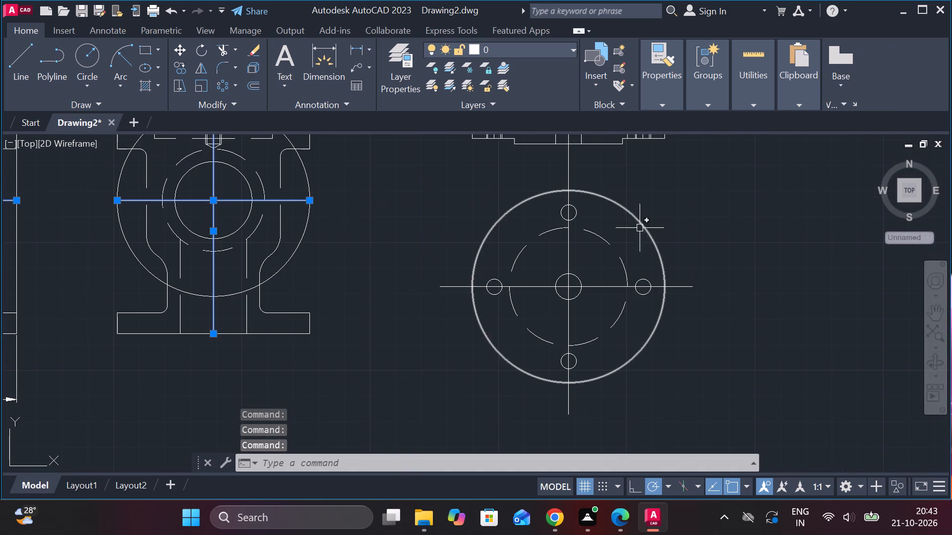
left_click(570, 166)
left_click(598, 288)
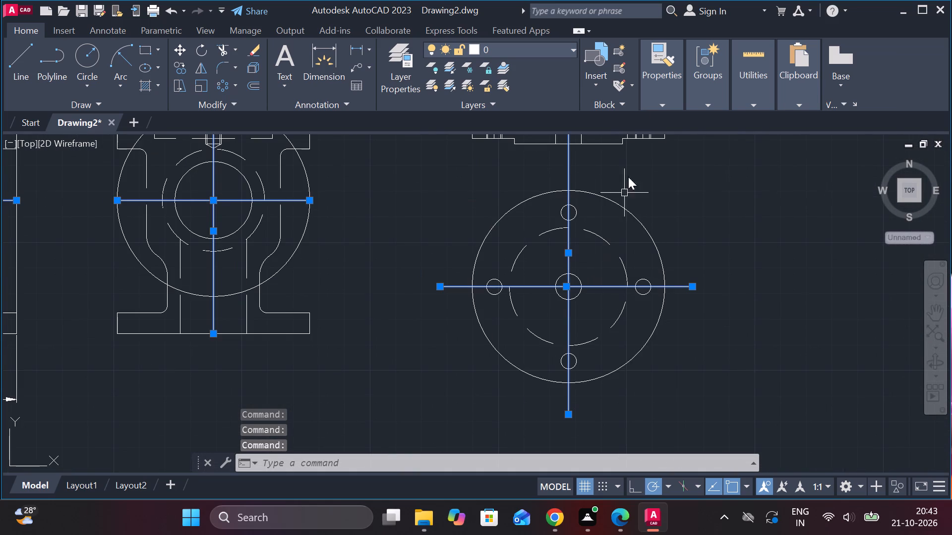
left_click(662, 98)
left_click(803, 159)
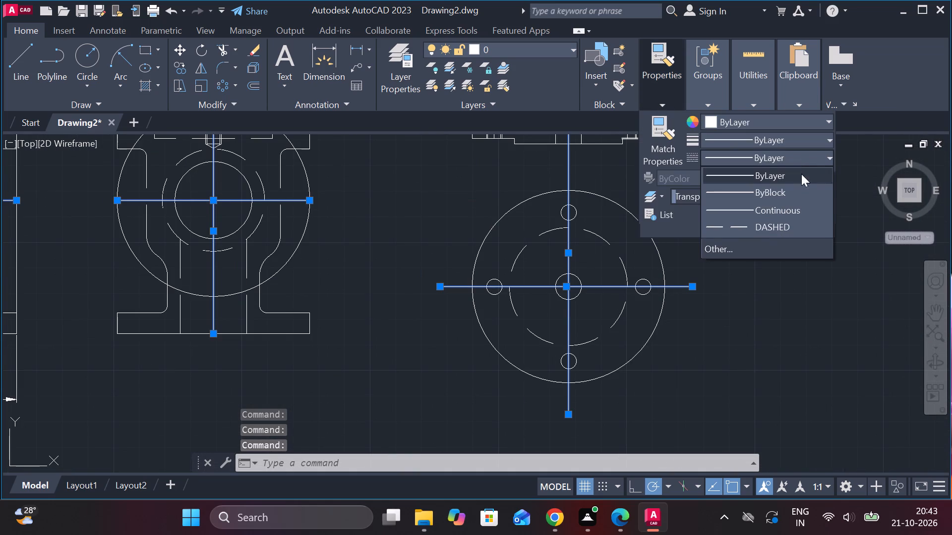
left_click(763, 228)
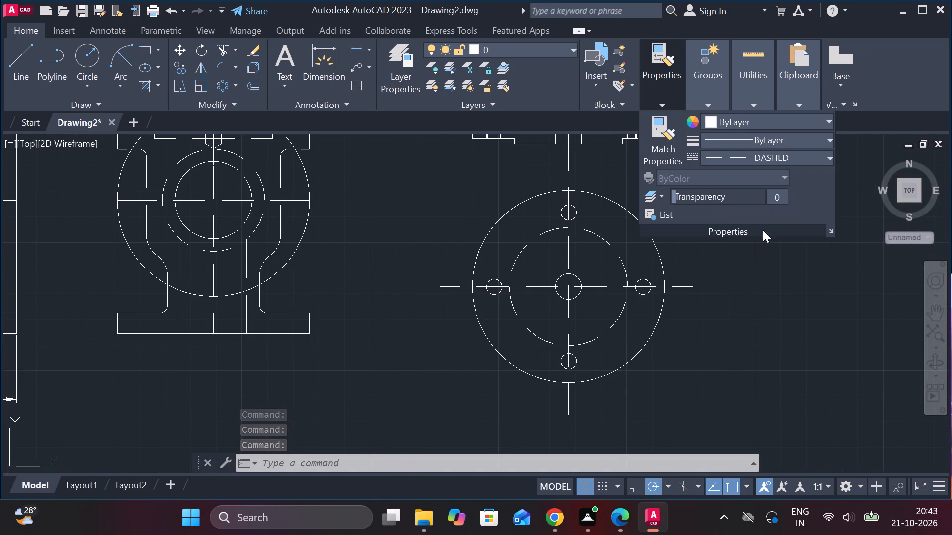
key("Escape")
Check how the centreline linetype looks across the front, side and round cover views.
scroll(649, 346, "down", 2)
scroll(433, 320, "up", 2)
middle_click_drag(472, 319, 504, 316)
middle_click_drag(286, 332, 390, 317)
scroll(457, 272, "down", 1)
middle_click_drag(467, 283, 494, 276)
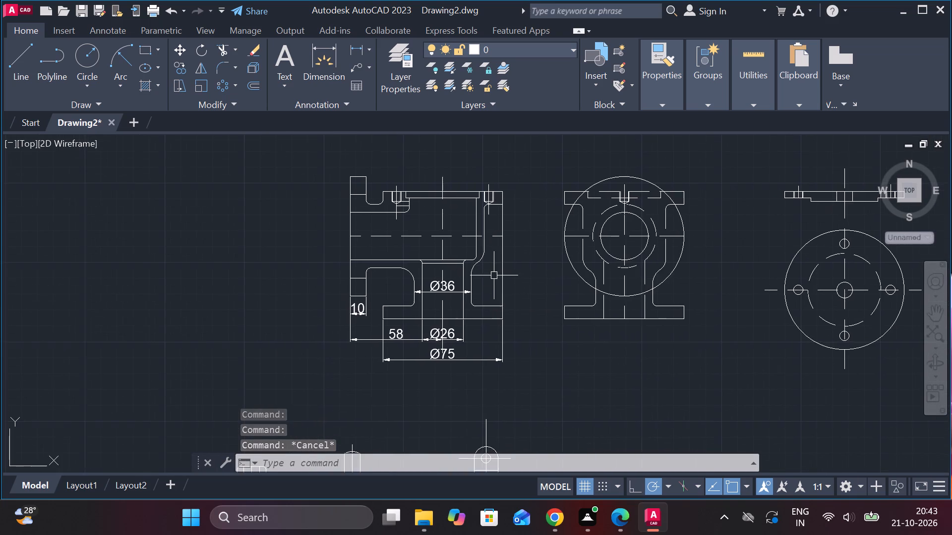
scroll(500, 296, "up", 1)
scroll(540, 286, "down", 2)
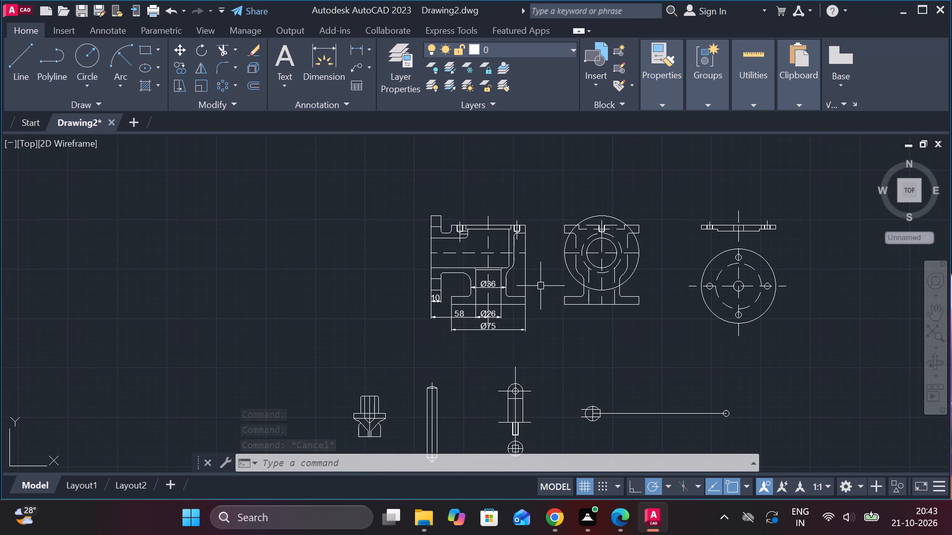
Load the CENTER linetype from acadiso.lin into the drawing.
left_click(666, 107)
left_click(753, 162)
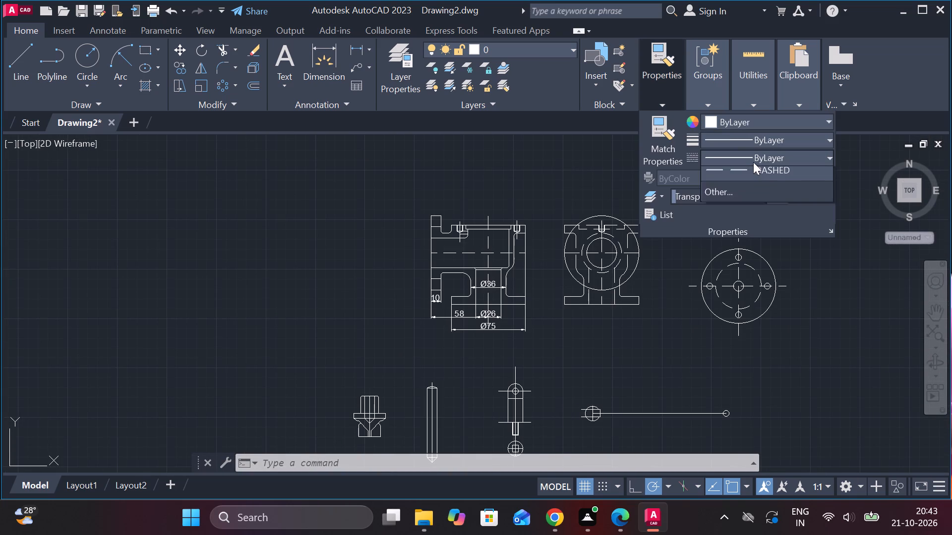
left_click(711, 252)
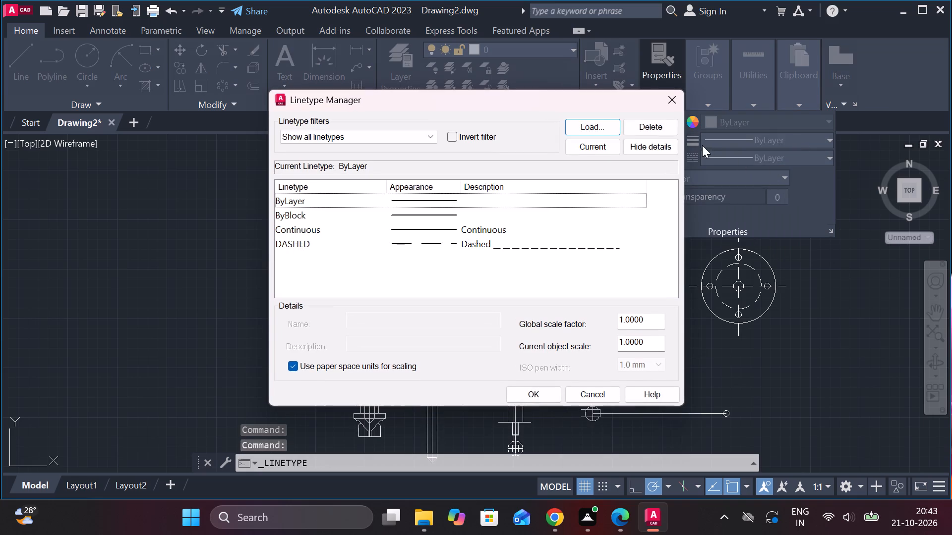
left_click(592, 130)
scroll(399, 267, "down", 7)
scroll(386, 271, "up", 1)
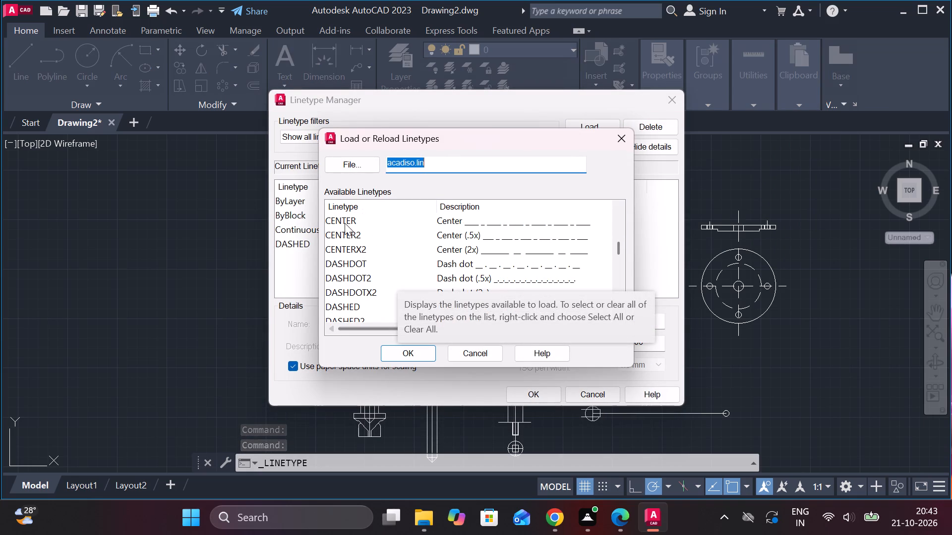
left_click(345, 222)
left_click(419, 359)
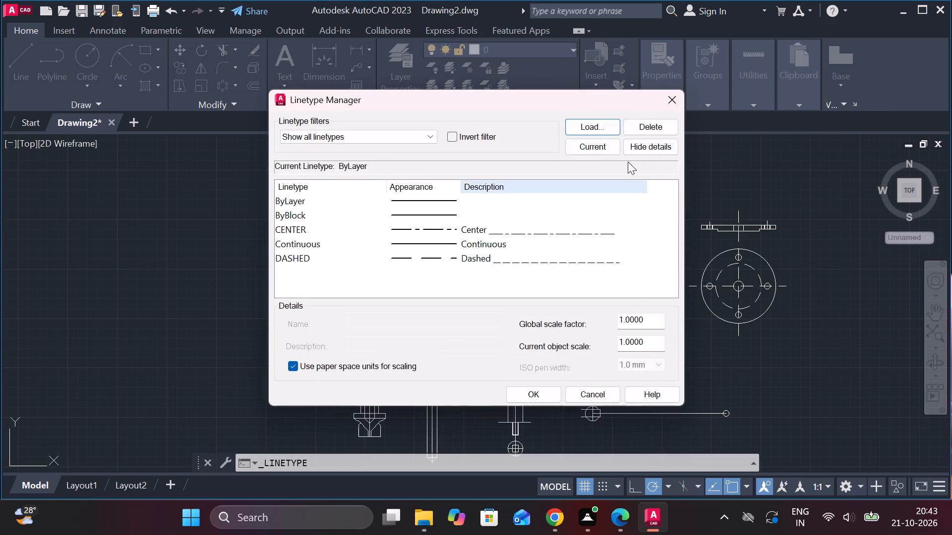
Set the linetype global scale factor and the current object scale to 0.5.
left_click_drag(655, 321, 549, 307)
type(".5")
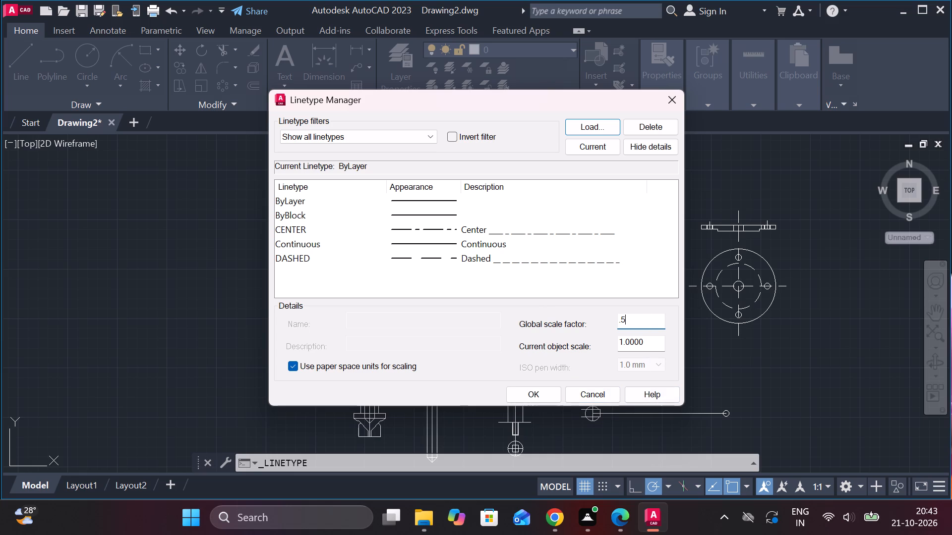
left_click_drag(645, 343, 546, 329)
type(".5")
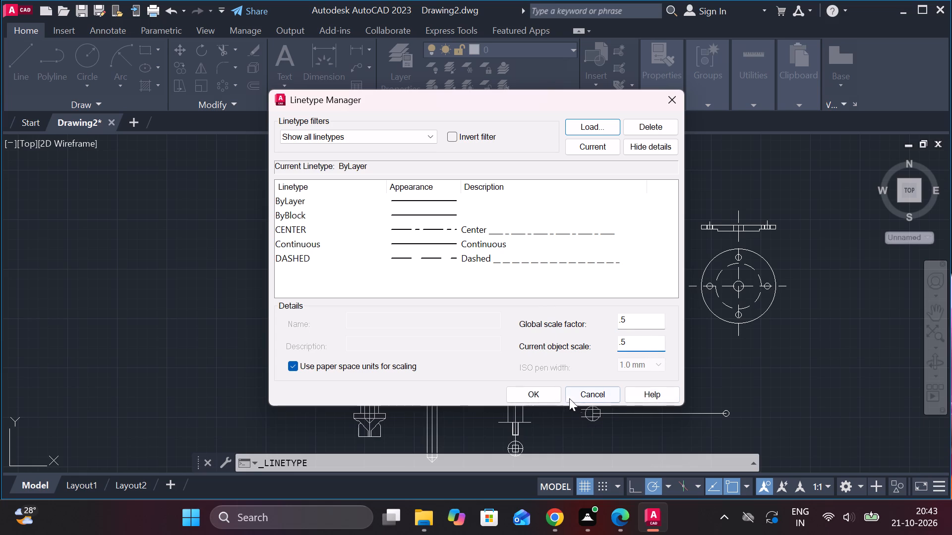
left_click(553, 396)
Apply the CENTER linetype to the main centrelines of the flanged part's front and side views, round cover, conical plug, pointed rod and eye-ended part.
scroll(574, 316, "up", 2)
scroll(637, 348, "down", 2)
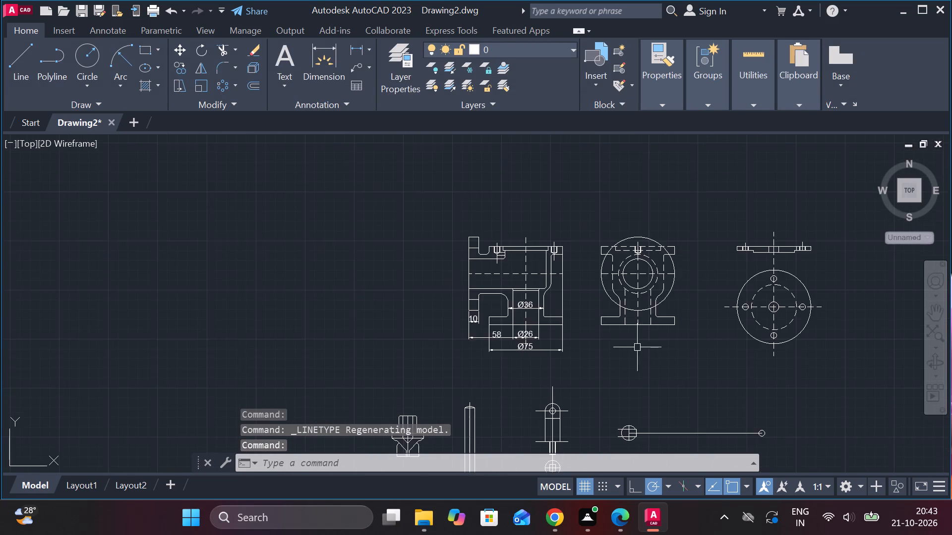
scroll(568, 292, "up", 2)
left_click(474, 243)
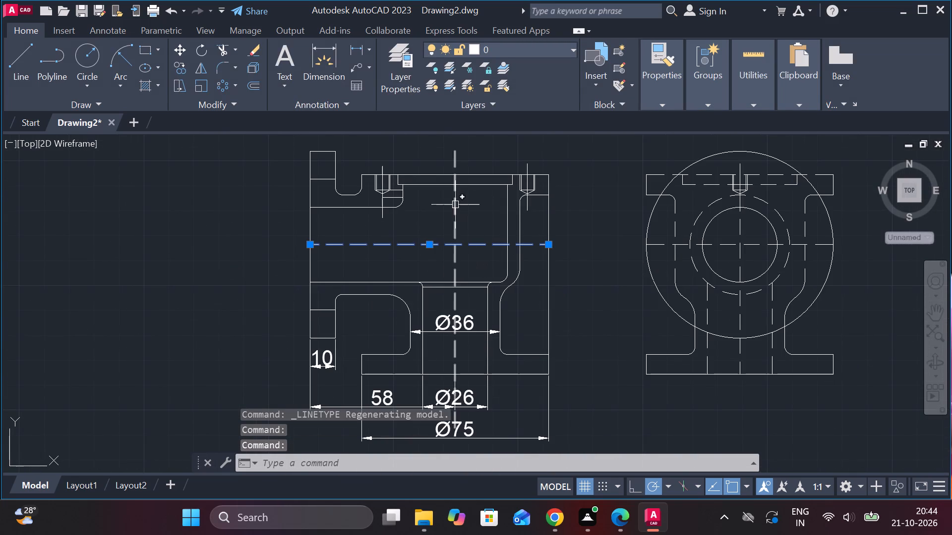
left_click(454, 205)
left_click(762, 251)
left_click(757, 246)
left_click(754, 246)
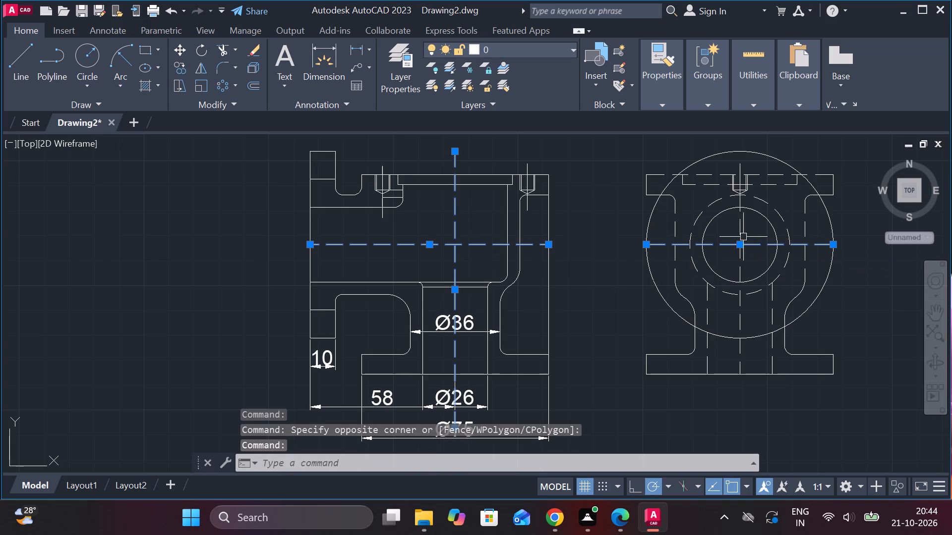
left_click(743, 237)
scroll(763, 305, "down", 1)
middle_click_drag(804, 321, 642, 316)
scroll(808, 291, "up", 1)
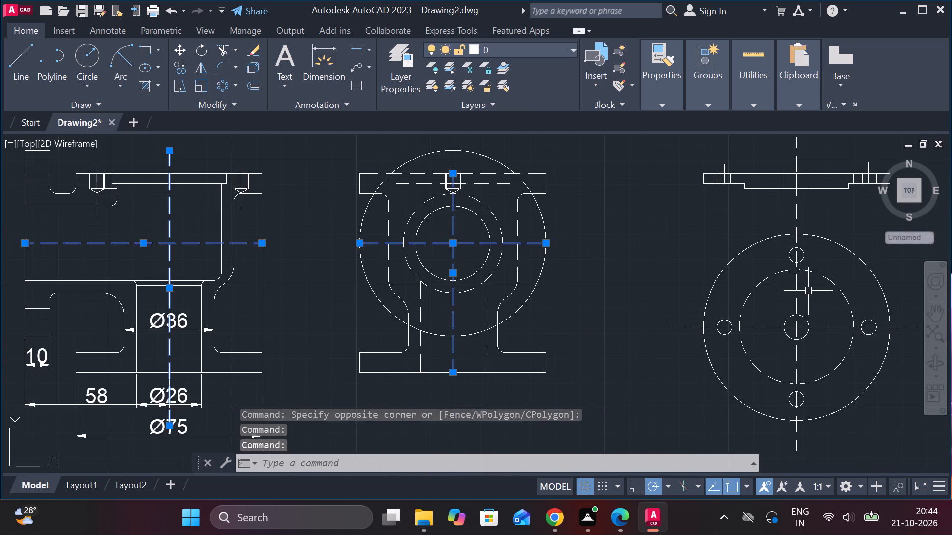
left_click(798, 288)
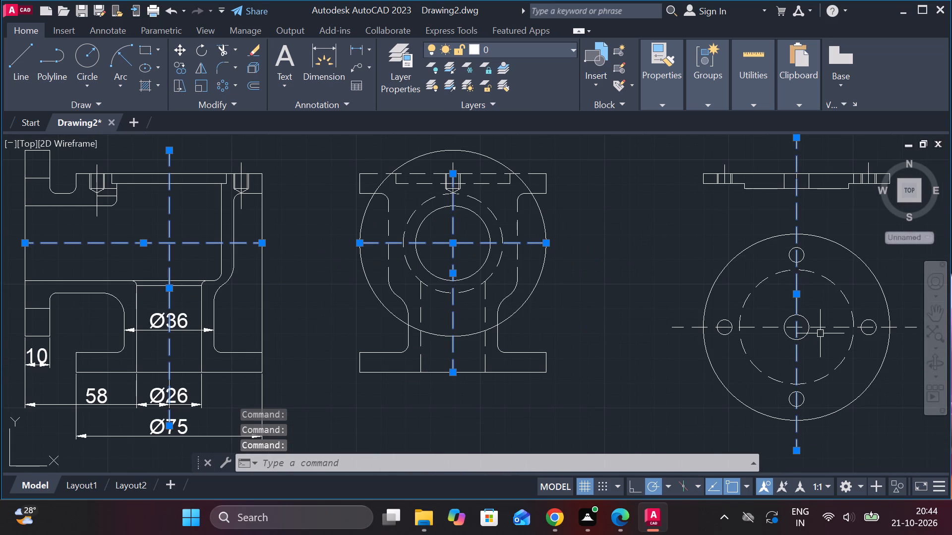
left_click(822, 329)
scroll(786, 317, "down", 3)
scroll(590, 417, "up", 3)
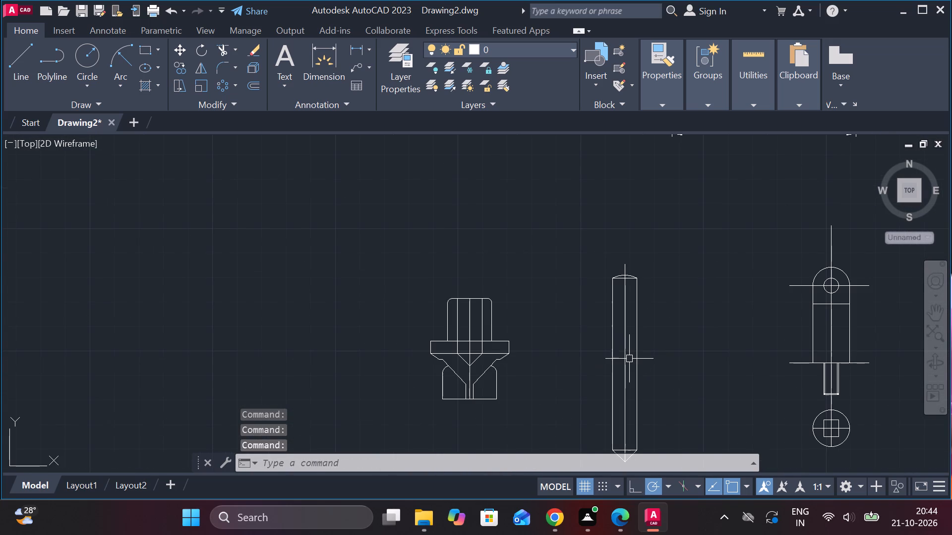
left_click(625, 351)
left_click(470, 325)
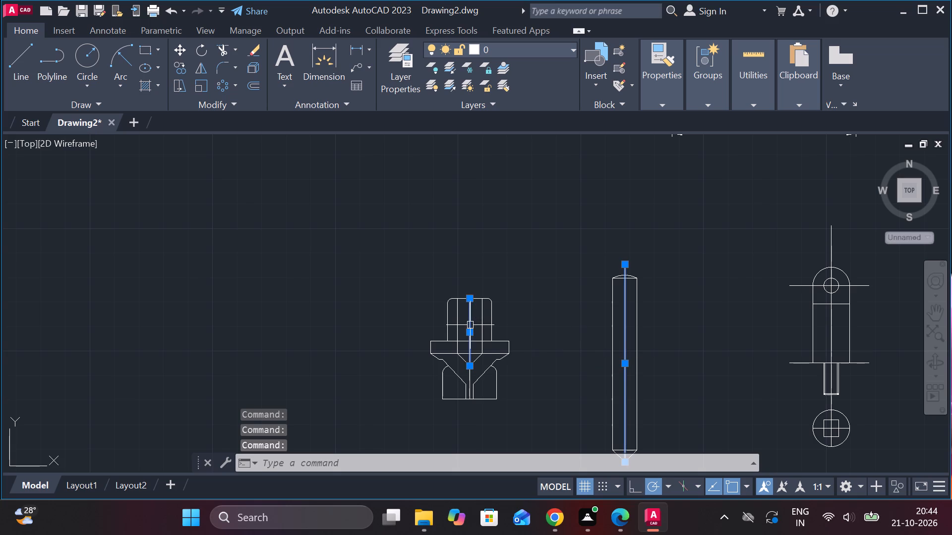
scroll(466, 375, "up", 4)
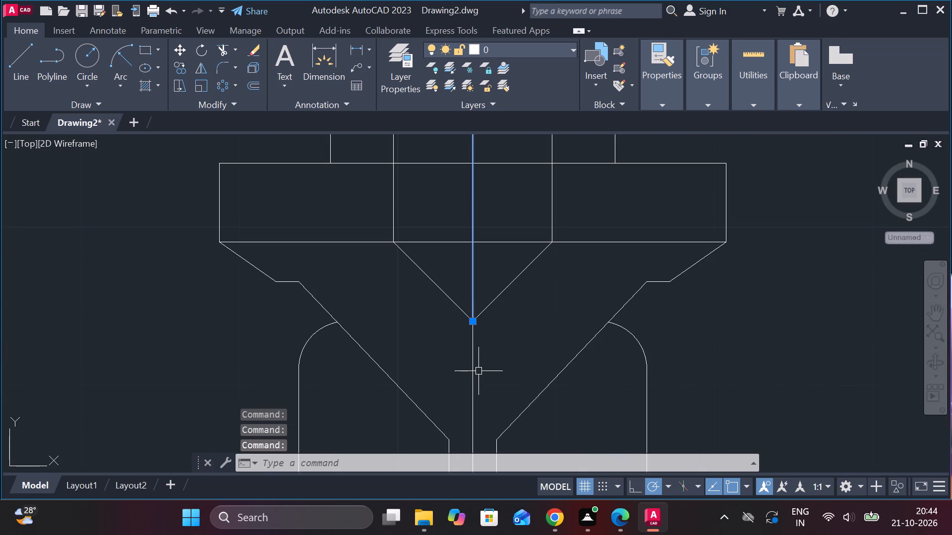
left_click(470, 352)
scroll(542, 358, "down", 4)
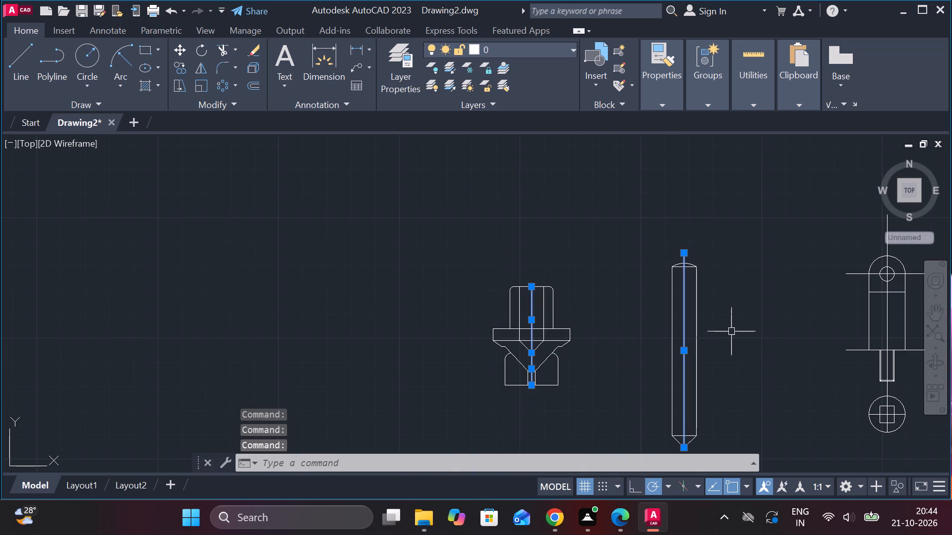
middle_click_drag(733, 331, 450, 331)
scroll(526, 316, "up", 2)
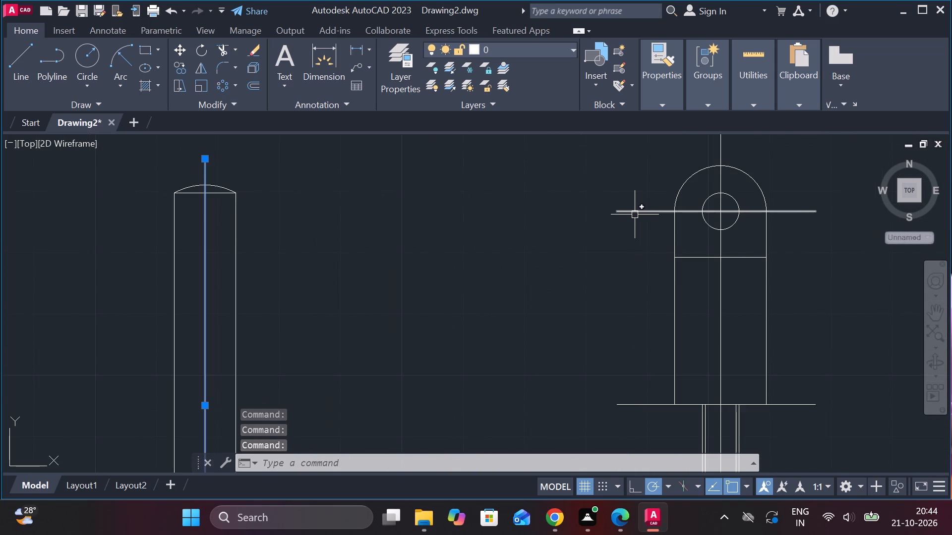
left_click(635, 214)
left_click(722, 312)
scroll(722, 312, "down", 2)
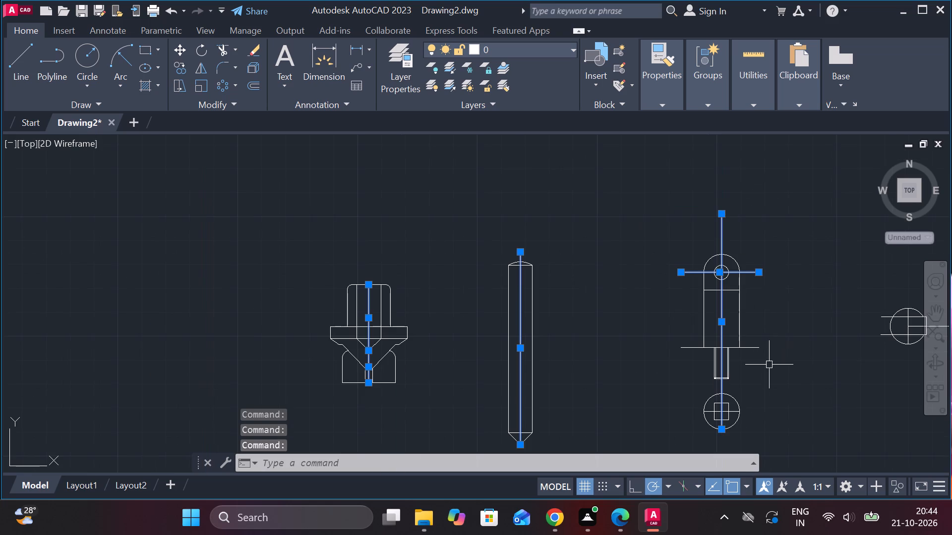
middle_click_drag(827, 365, 394, 329)
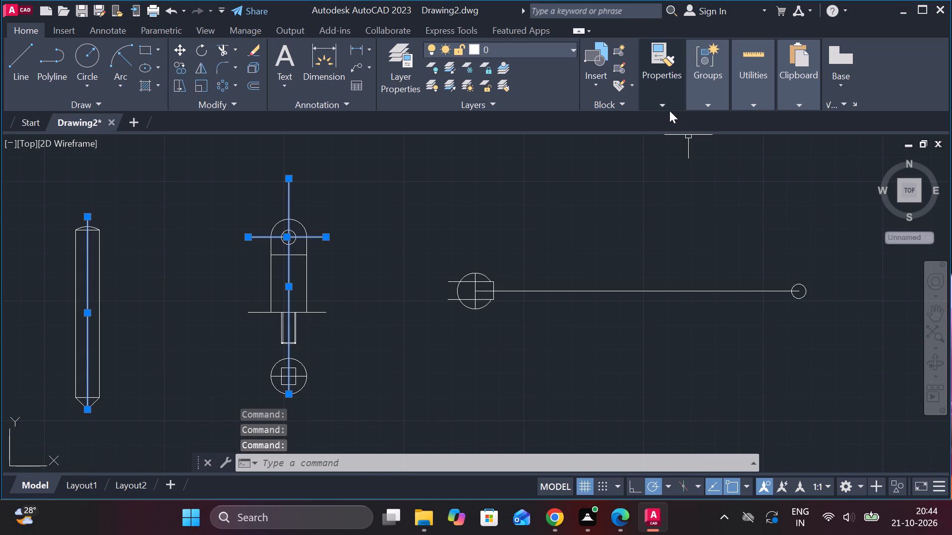
left_click(667, 108)
left_click(805, 159)
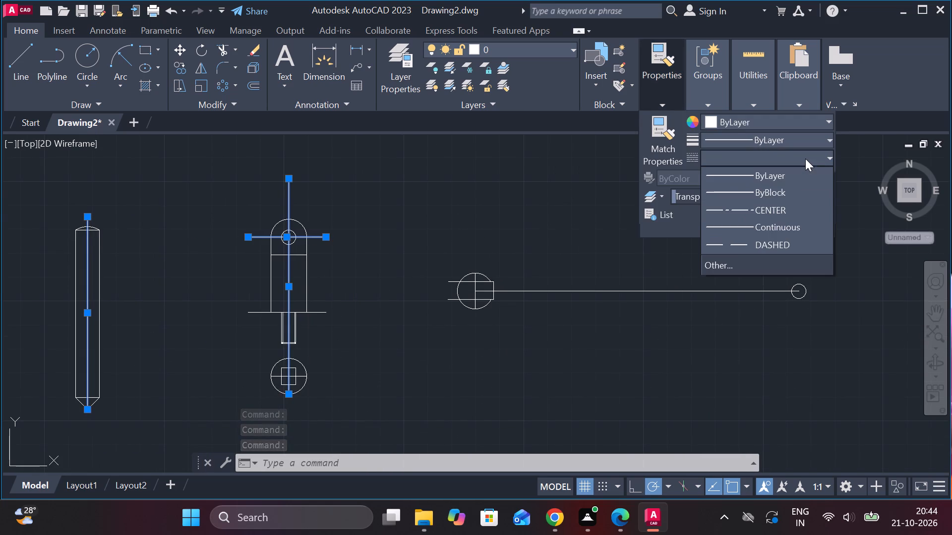
left_click(724, 213)
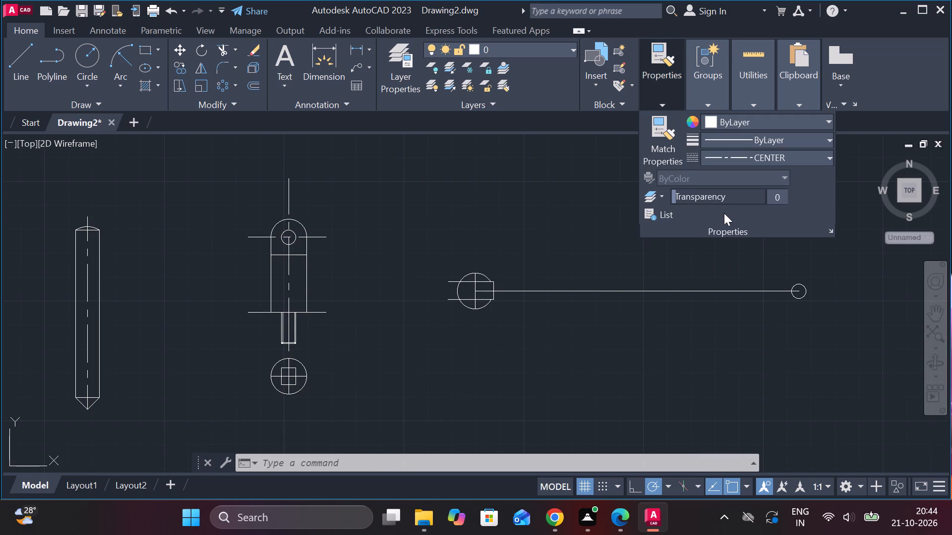
key("Escape")
Add a vertical linear dimension for the full height of the side flange in the flanged part's front view.
scroll(432, 297, "down", 4)
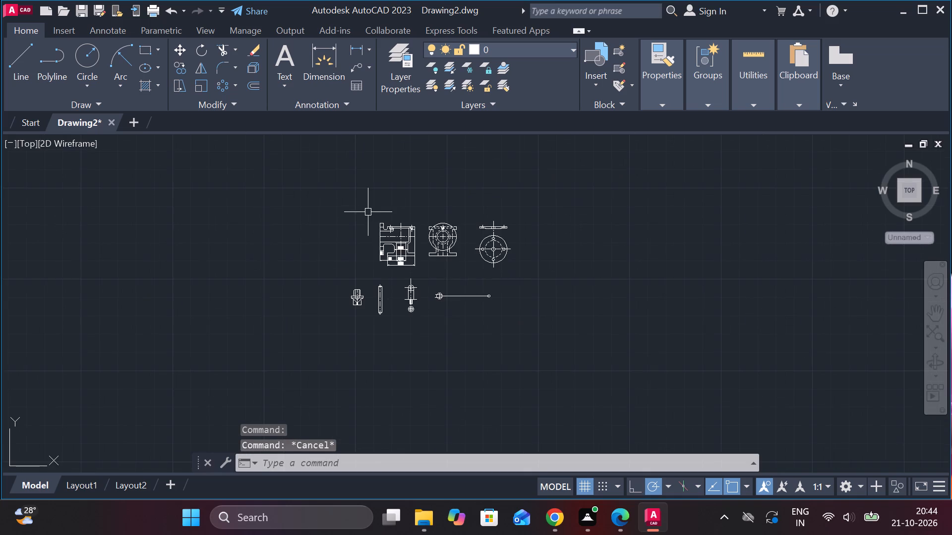
scroll(433, 246, "up", 4)
middle_click_drag(425, 262, 612, 321)
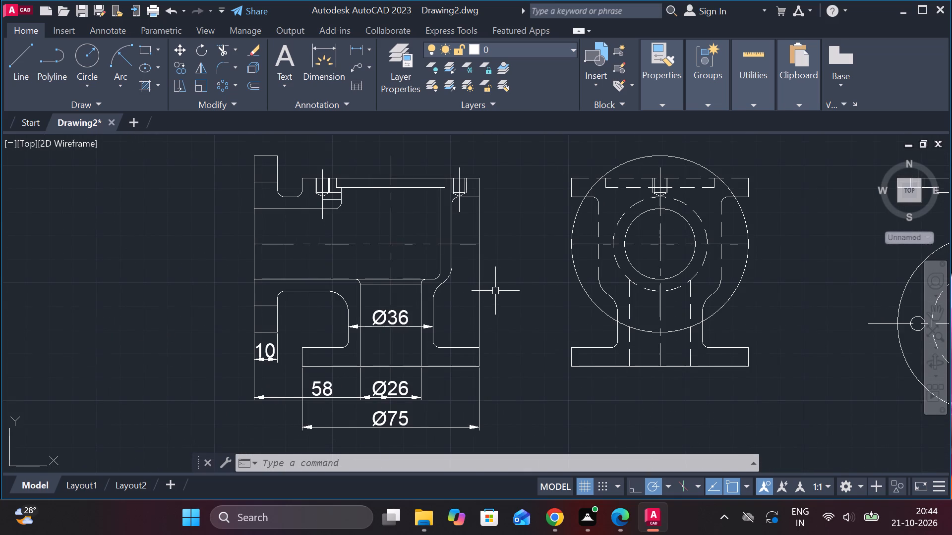
middle_click_drag(412, 240, 417, 241)
middle_click_drag(417, 241, 504, 256)
left_click(362, 45)
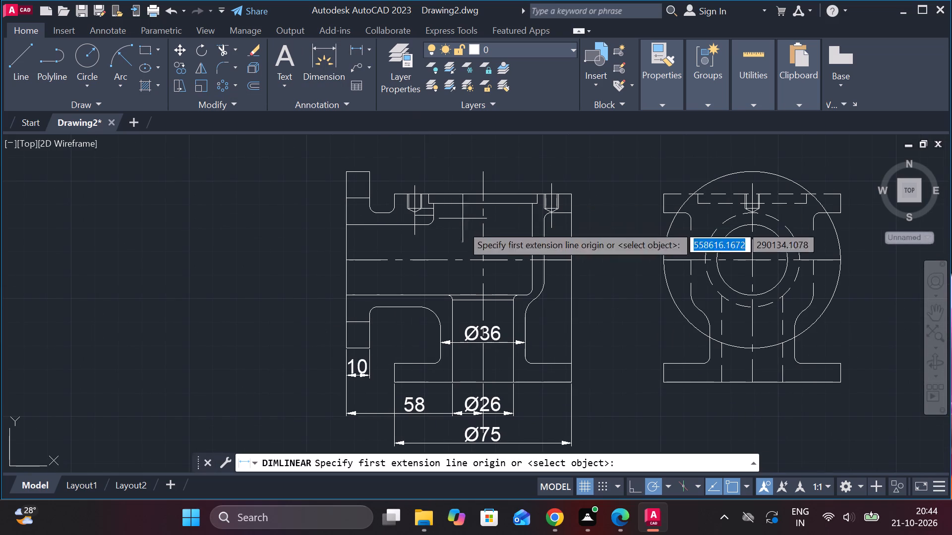
left_click(337, 169)
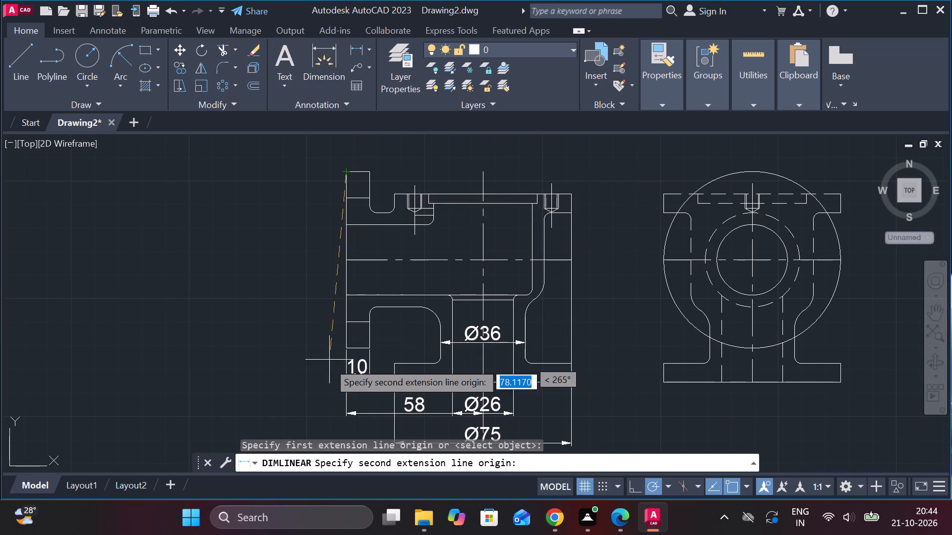
left_click(346, 341)
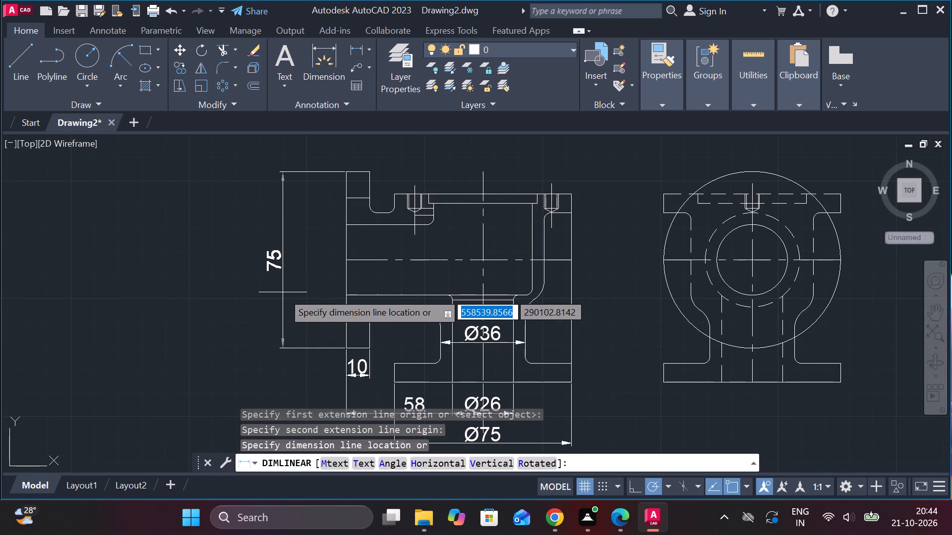
left_click(248, 279)
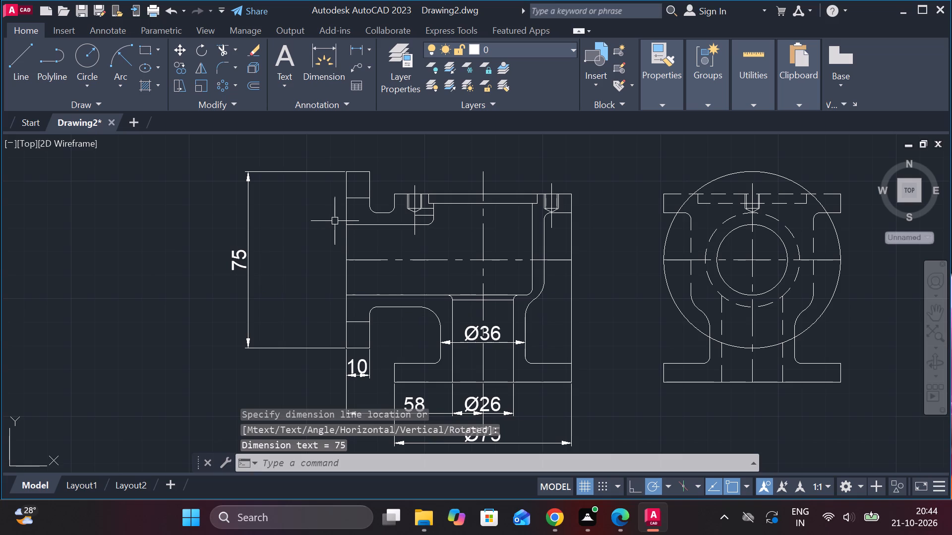
Dimension the outer height of the horizontal neck and its bore, placing both between the part and the flange height dimension.
key("space")
left_click(381, 210)
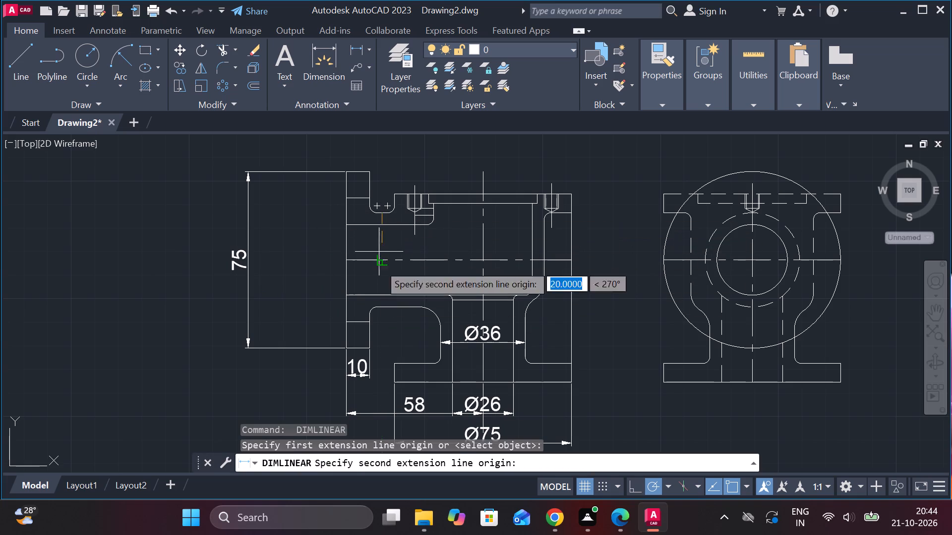
left_click(380, 309)
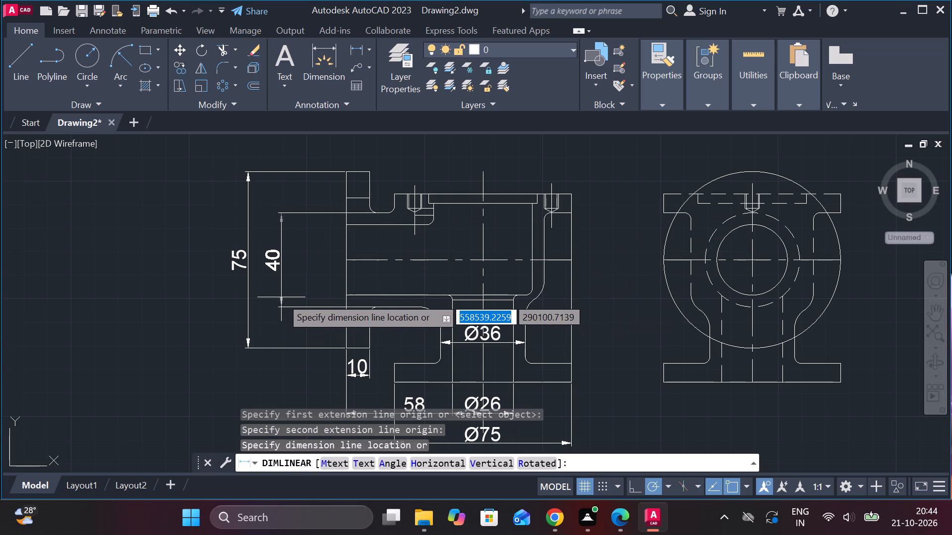
left_click(281, 297)
key("space")
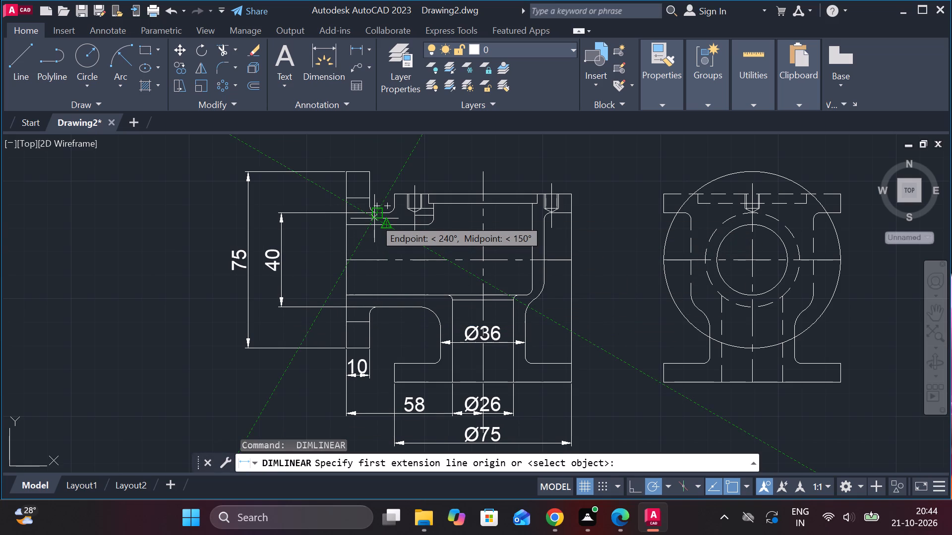
left_click(378, 227)
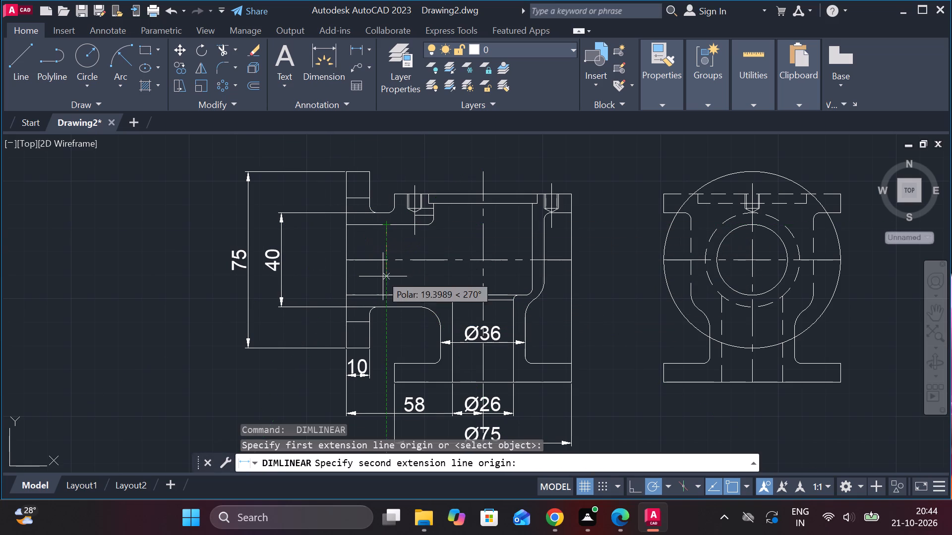
left_click(385, 295)
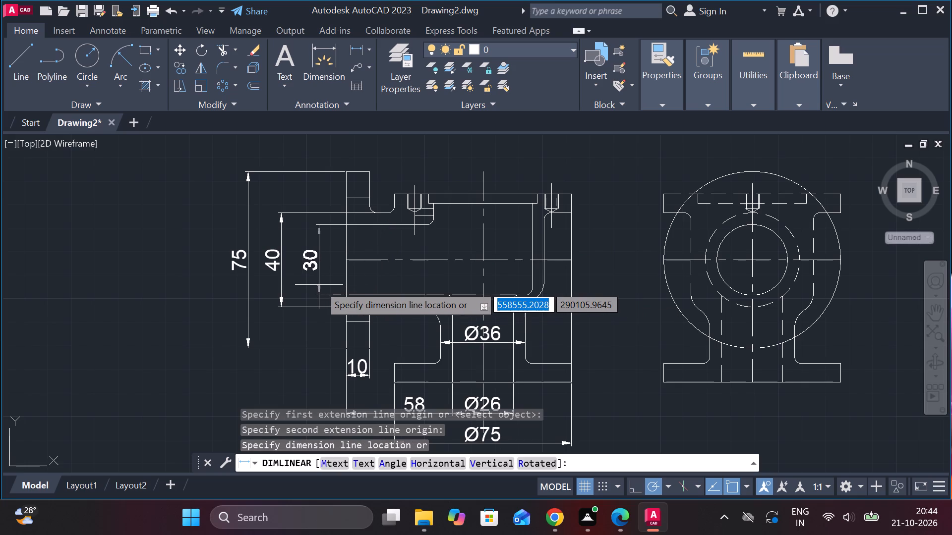
left_click(305, 285)
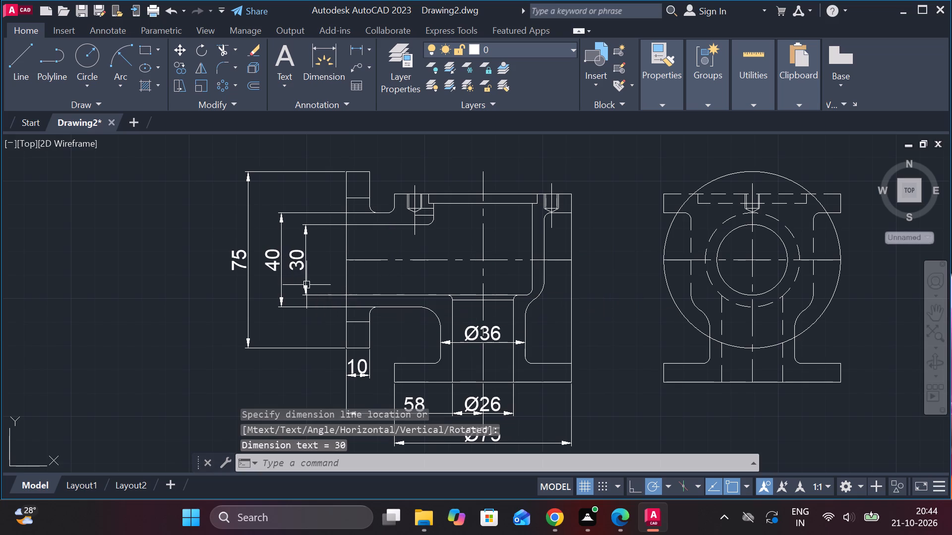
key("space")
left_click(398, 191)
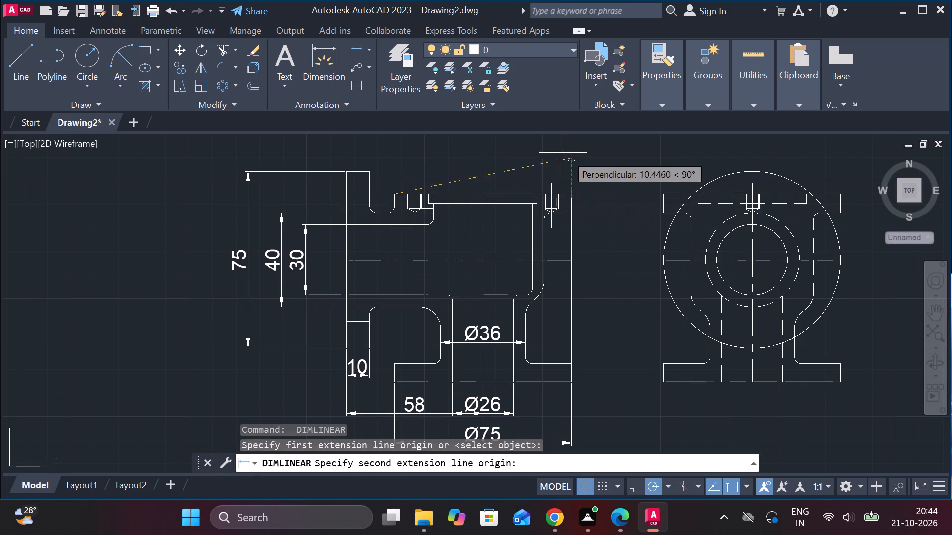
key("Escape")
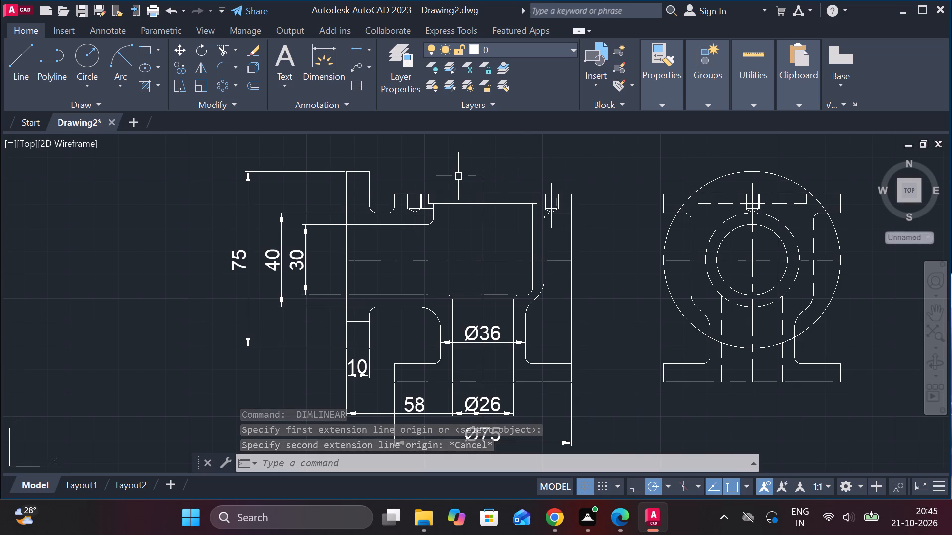
Dimension the width of the shallow recess at the front view's top face, placing the dimension above the part.
scroll(458, 177, "up", 2)
key("space")
left_click(380, 214)
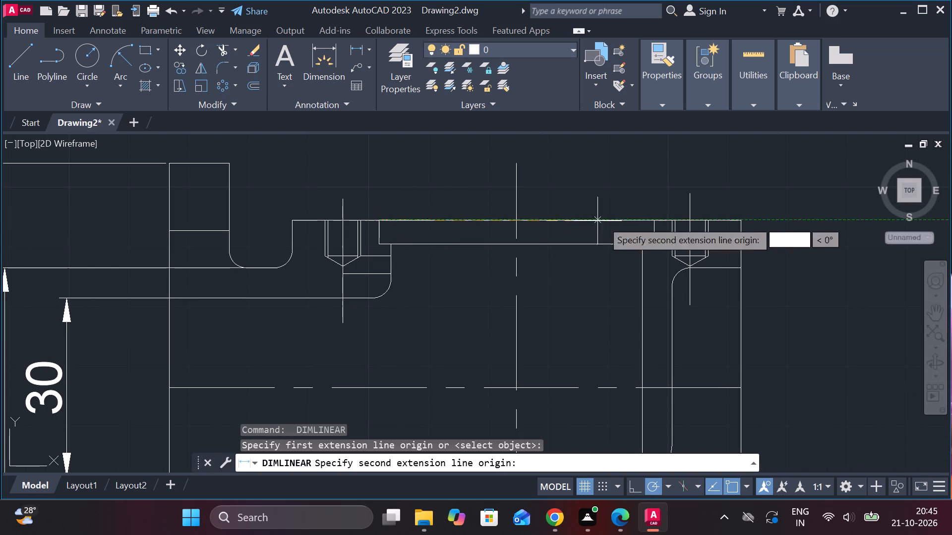
left_click(655, 219)
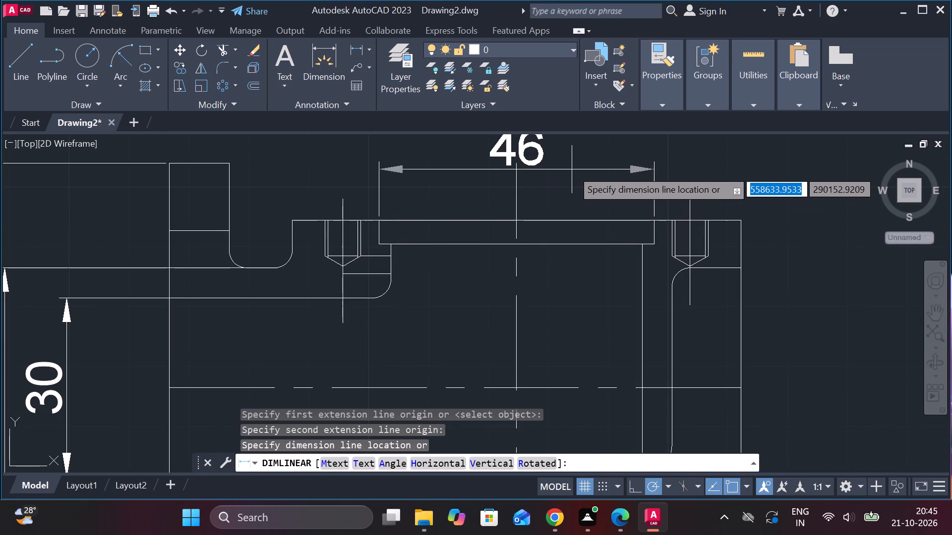
left_click(569, 150)
Dimension the inner cavity's width just below the shallow recess, placing the dimension between the top face and the recess width dimension.
key("space")
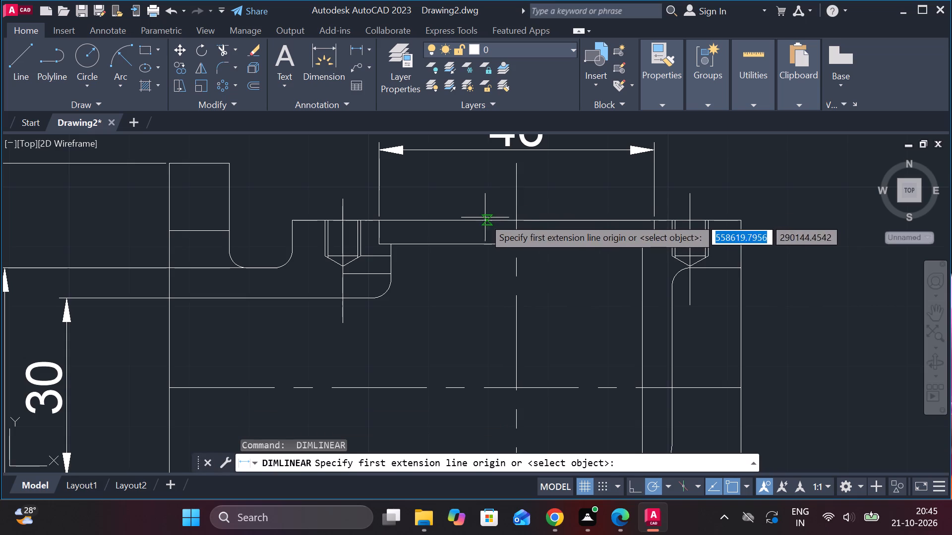
left_click(394, 240)
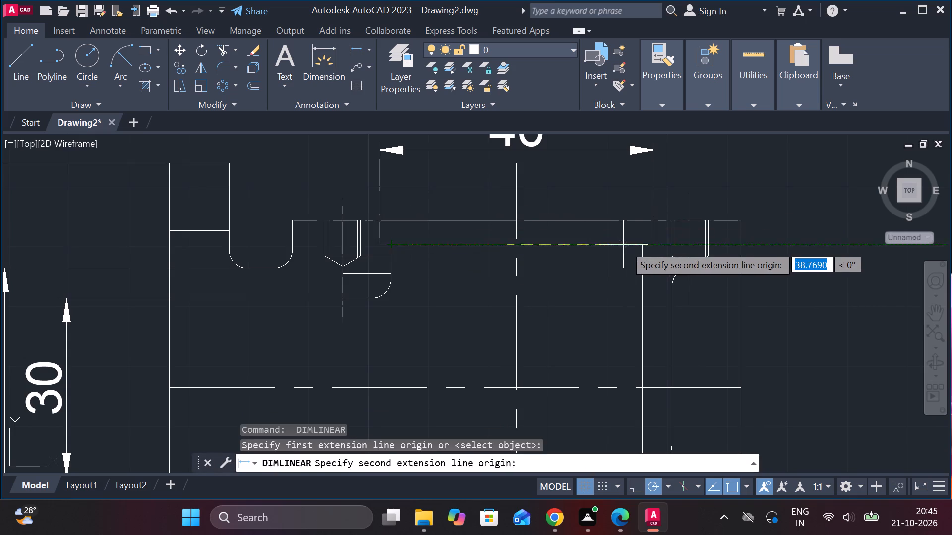
left_click(639, 245)
left_click(586, 198)
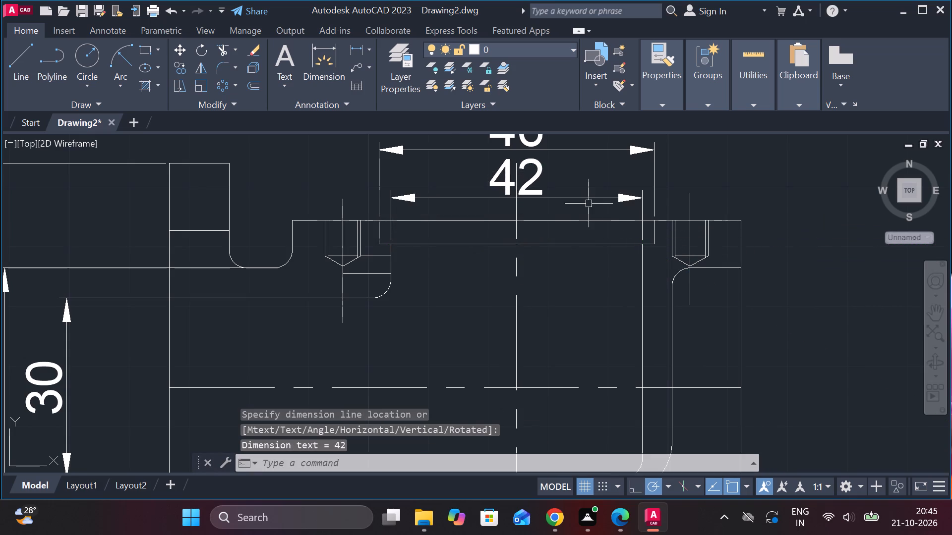
Add a vertical dimension from the horizontal centreline to the base flange's upper face, beside the front view's right edge.
scroll(589, 204, "down", 2)
middle_click_drag(527, 256, 523, 171)
middle_click_drag(714, 301, 581, 314)
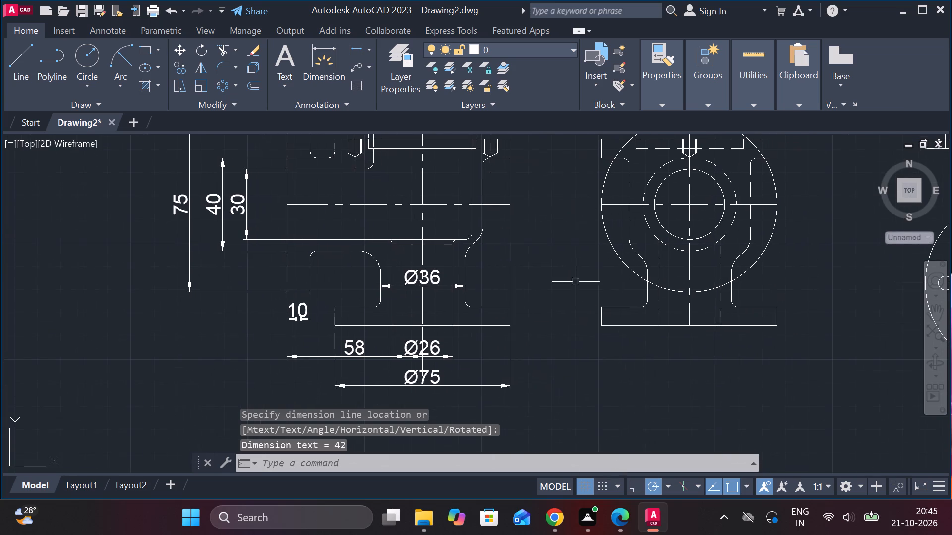
key("space")
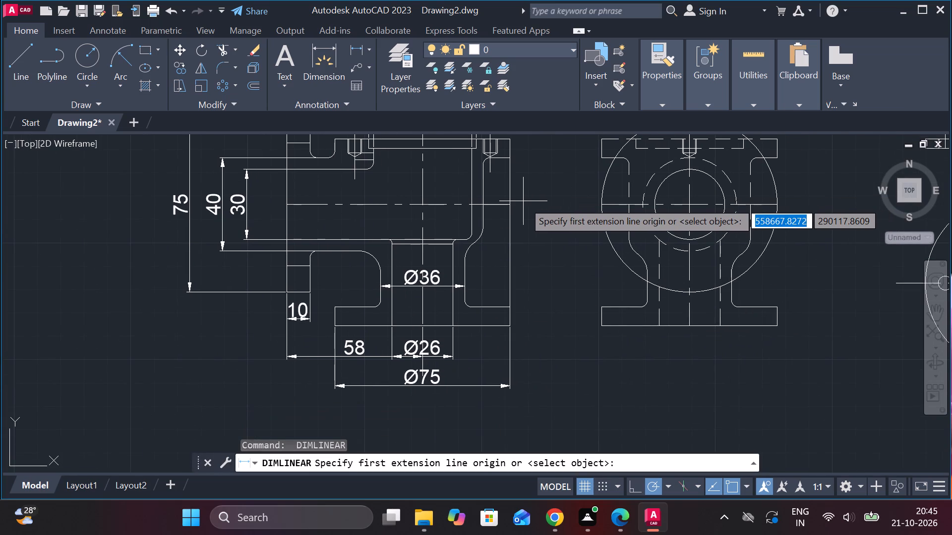
left_click(504, 208)
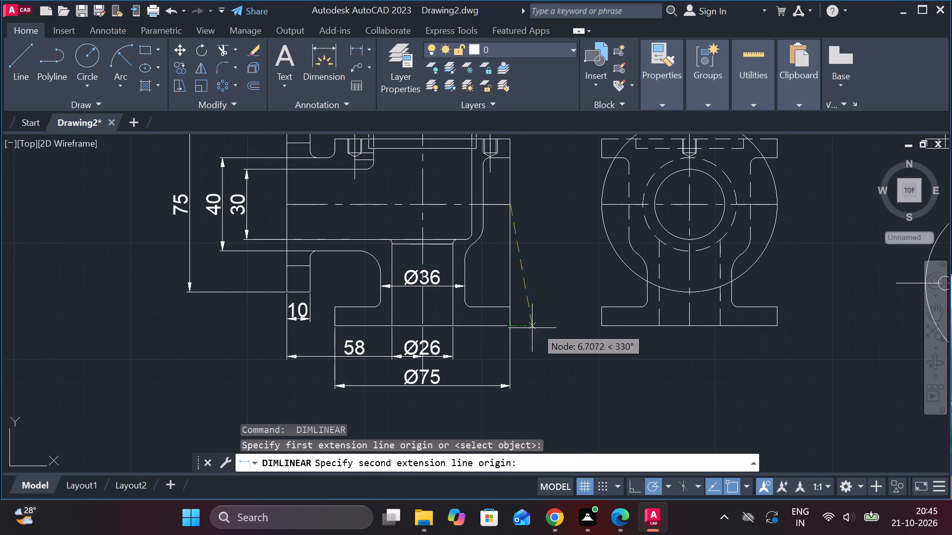
left_click(514, 306)
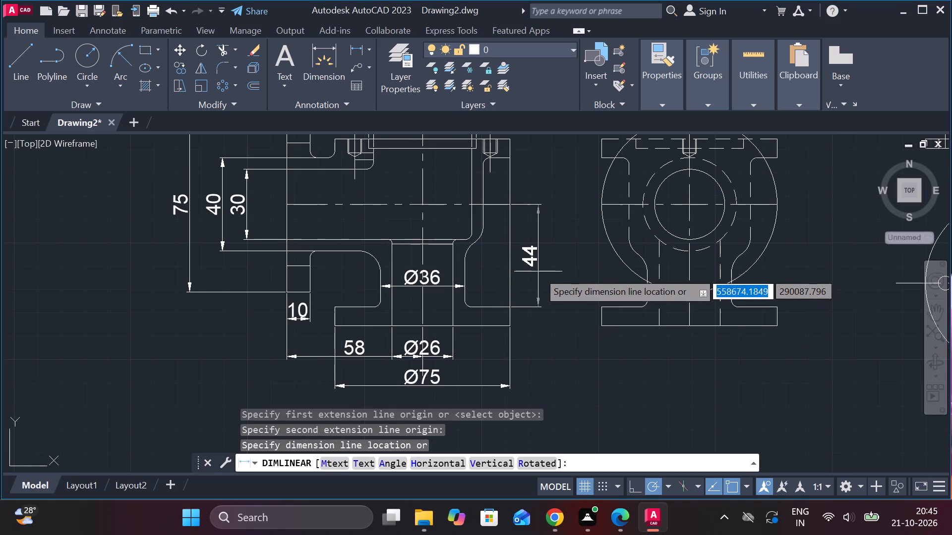
left_click(538, 271)
Dimension the top flange's thickness at the front view's right edge, in line with the centreline-to-base-flange dimension.
key("space")
middle_click_drag(537, 198, 512, 226)
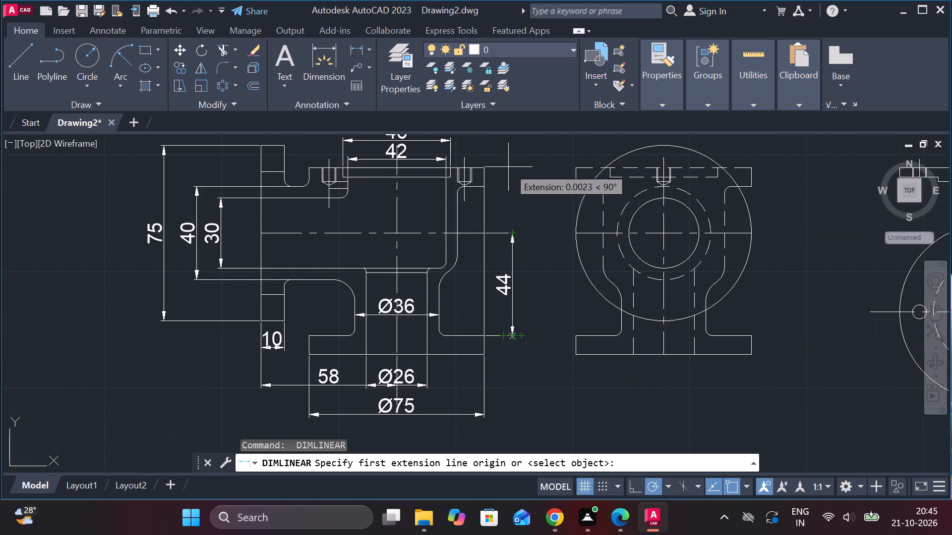
left_click(481, 166)
left_click(485, 186)
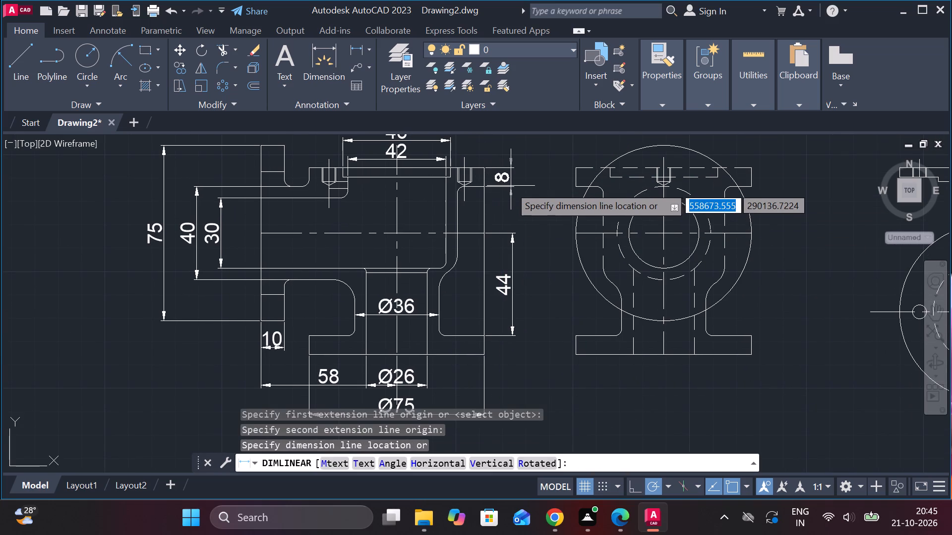
left_click(513, 224)
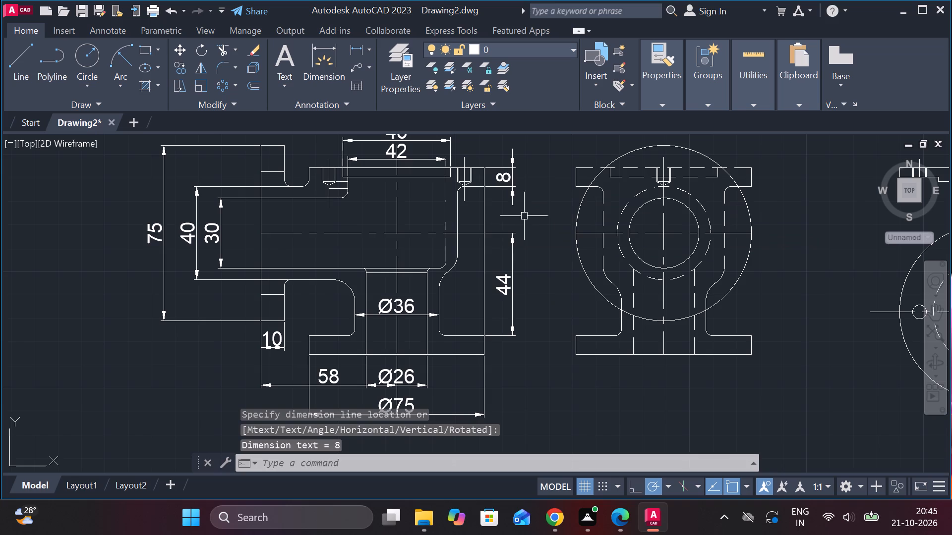
Dimension the front view's overall height from top face to base, placing it outside the flange thickness dimension.
key("space")
left_click(489, 168)
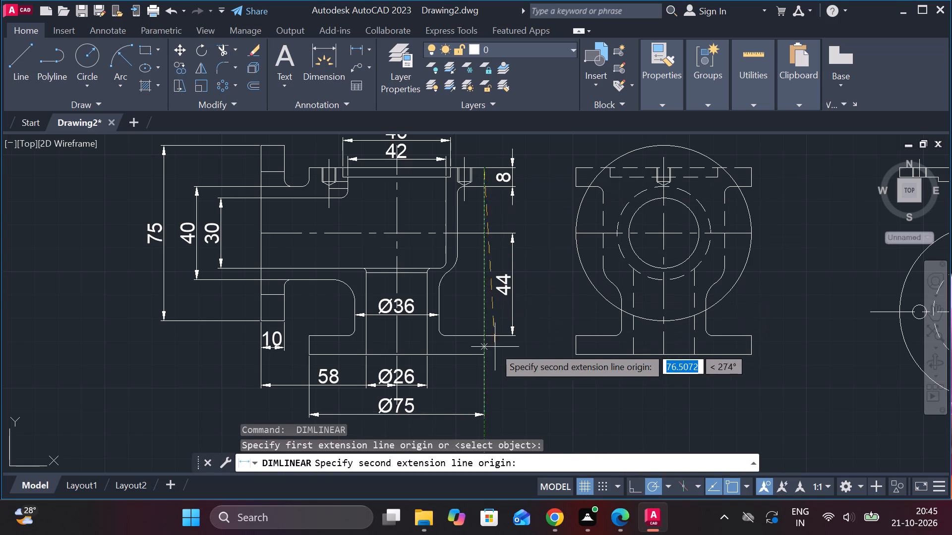
left_click(489, 352)
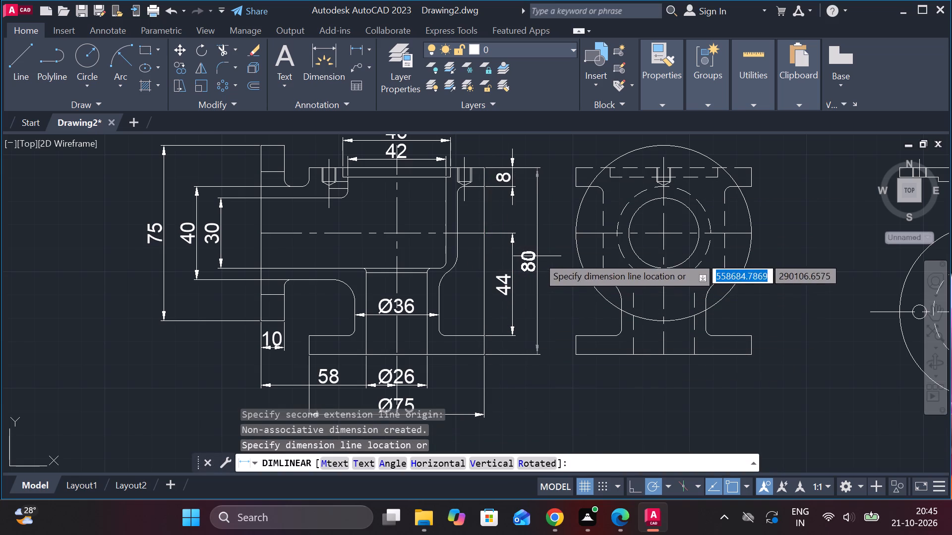
left_click(543, 255)
Add a horizontal dimension for the thickness of the body's right-hand wall, above the horizontal centreline.
middle_click(470, 256)
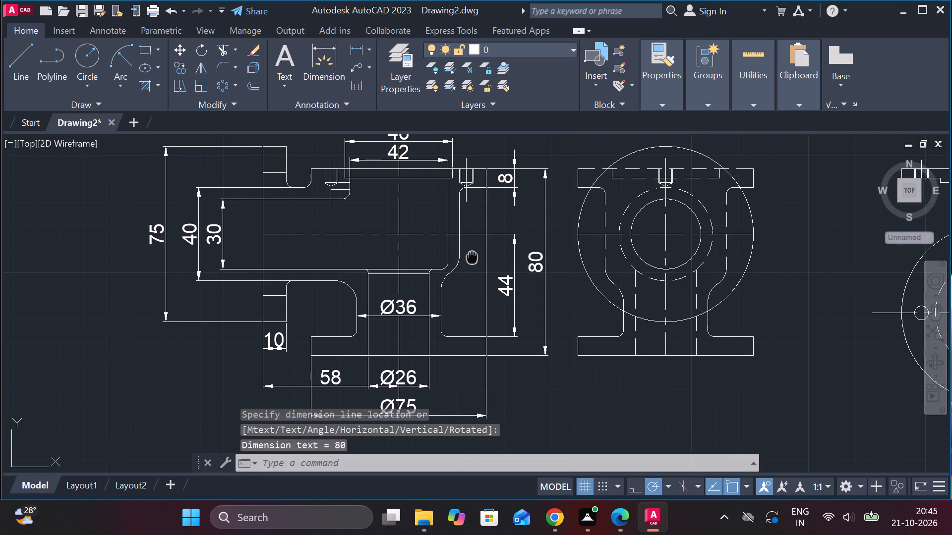
scroll(529, 207, "up", 1)
key("space")
left_click(399, 215)
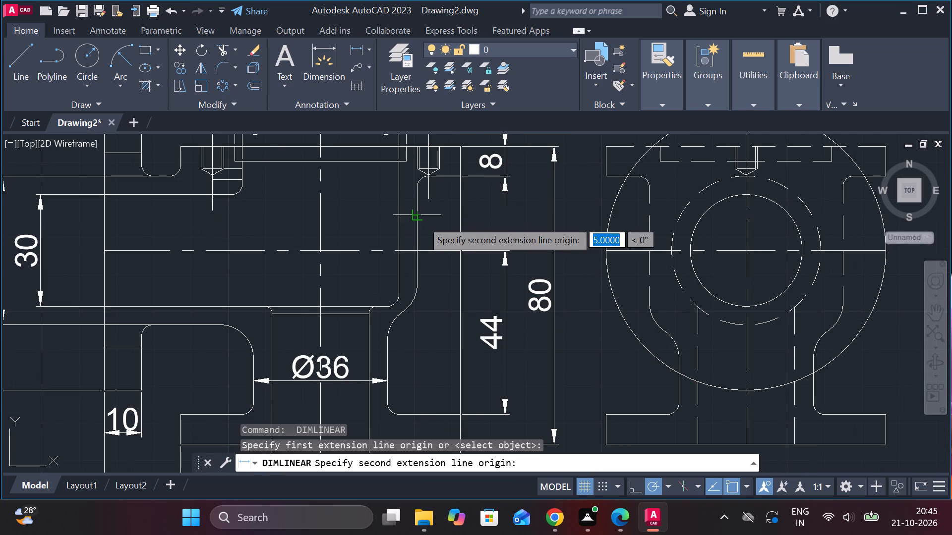
left_click(421, 220)
left_click(398, 220)
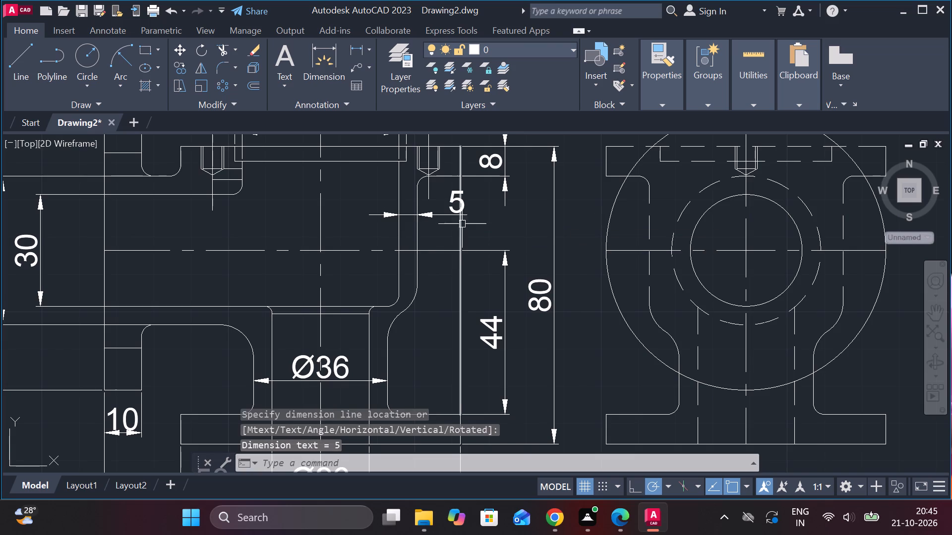
Move the wall thickness dimension's text to the cavity side of the wall.
scroll(466, 224, "down", 1)
scroll(466, 224, "up", 2)
left_click(442, 199)
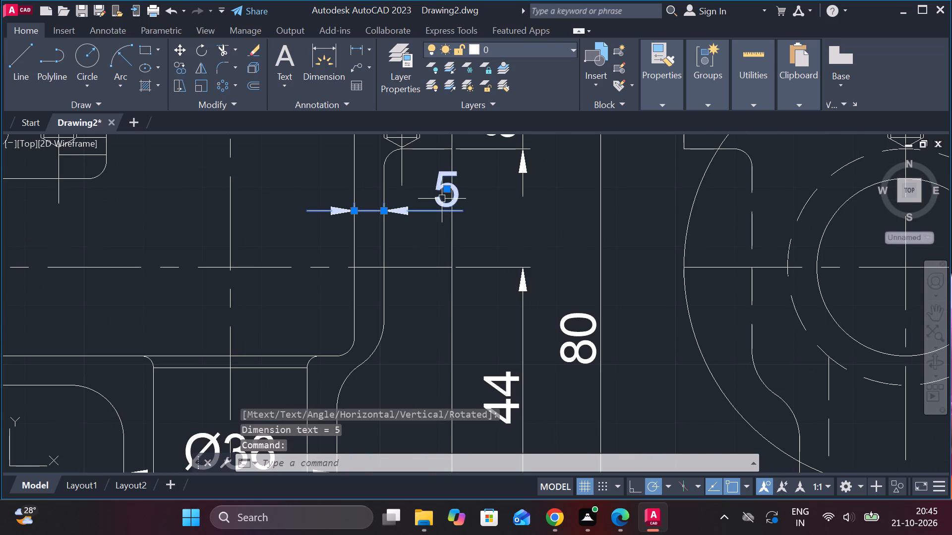
left_click(446, 188)
left_click(332, 208)
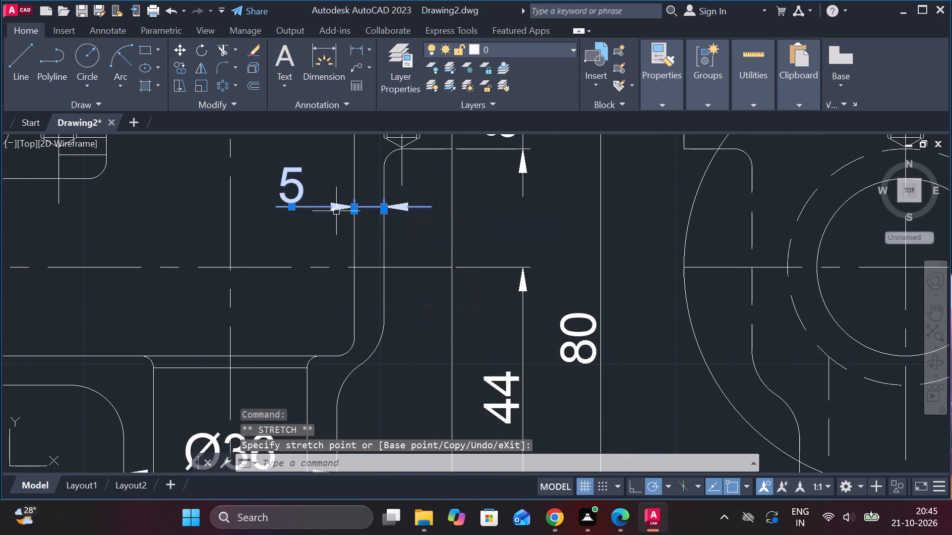
scroll(412, 225, "down", 1)
key("Escape")
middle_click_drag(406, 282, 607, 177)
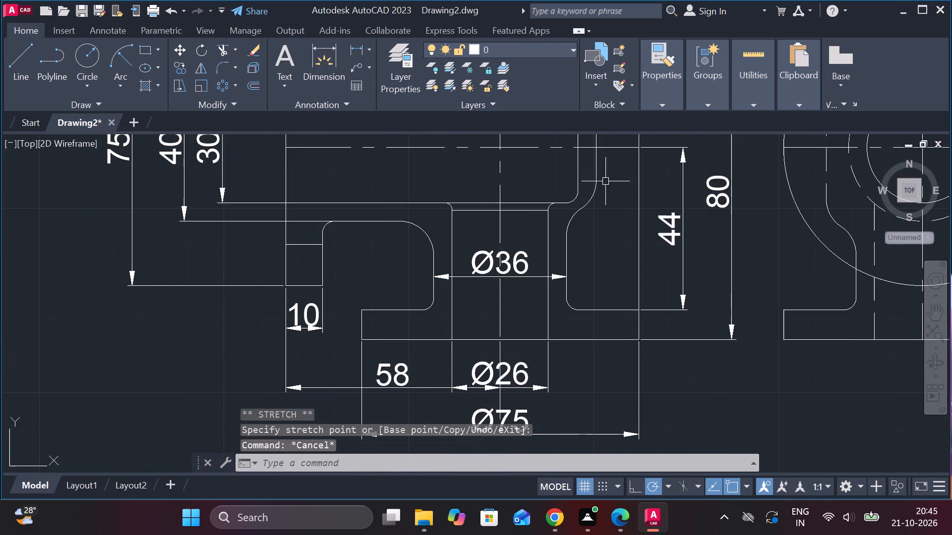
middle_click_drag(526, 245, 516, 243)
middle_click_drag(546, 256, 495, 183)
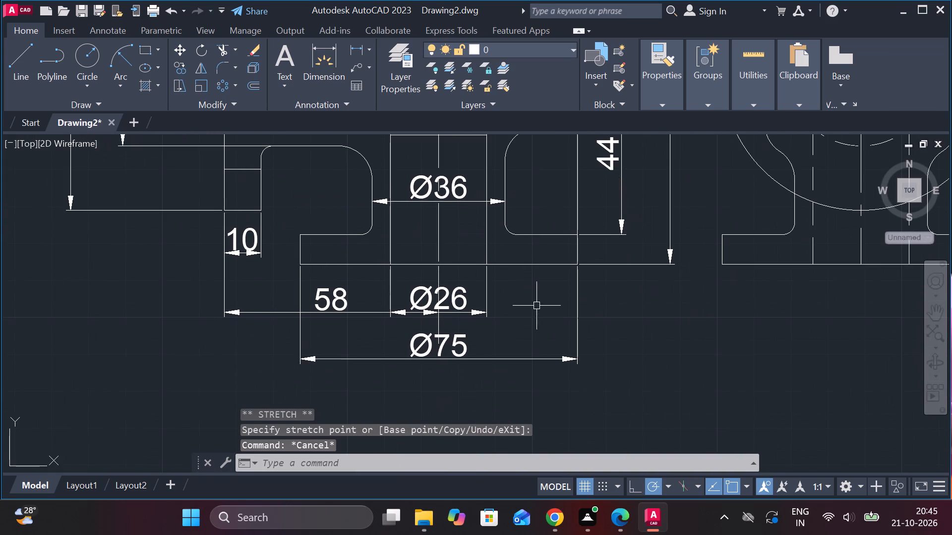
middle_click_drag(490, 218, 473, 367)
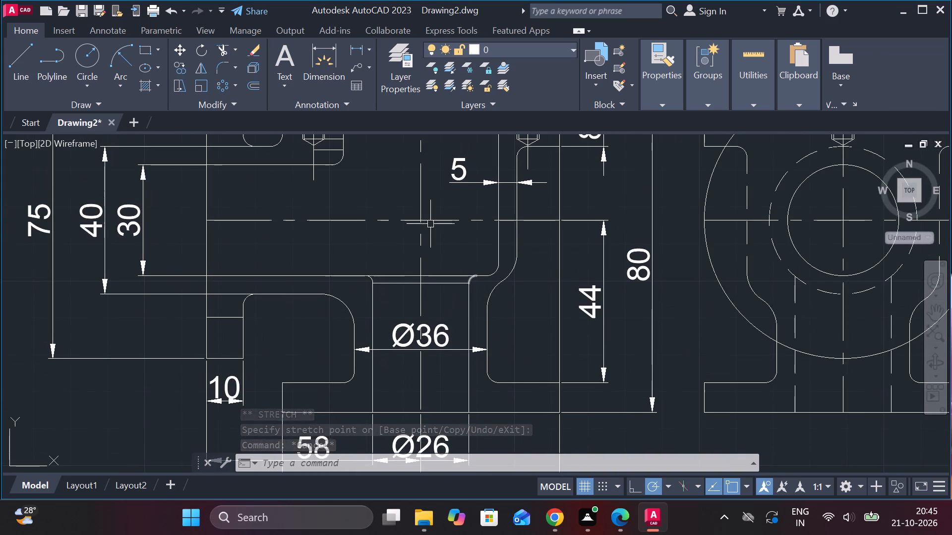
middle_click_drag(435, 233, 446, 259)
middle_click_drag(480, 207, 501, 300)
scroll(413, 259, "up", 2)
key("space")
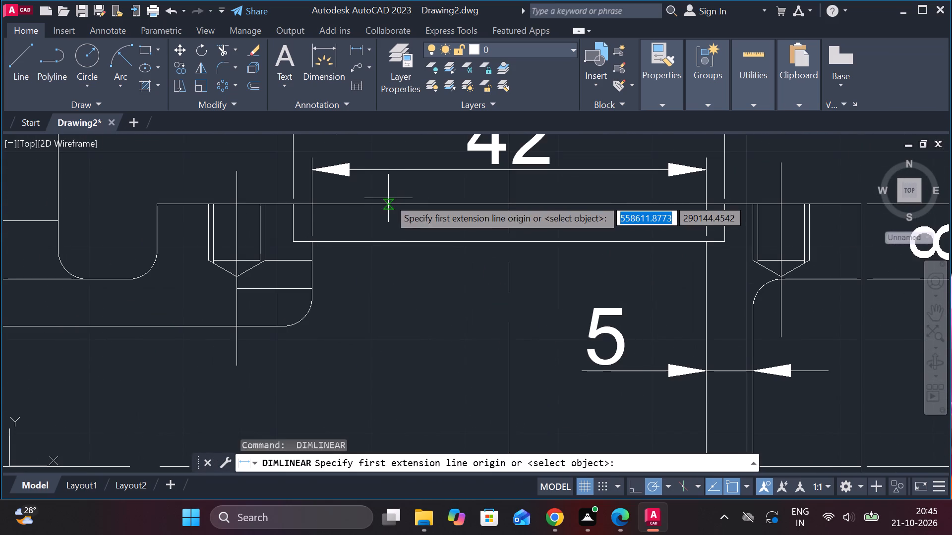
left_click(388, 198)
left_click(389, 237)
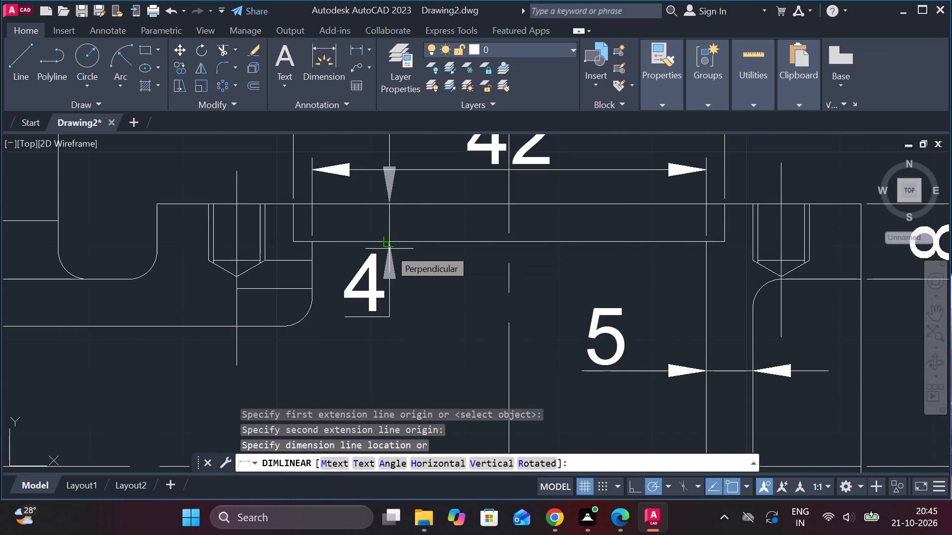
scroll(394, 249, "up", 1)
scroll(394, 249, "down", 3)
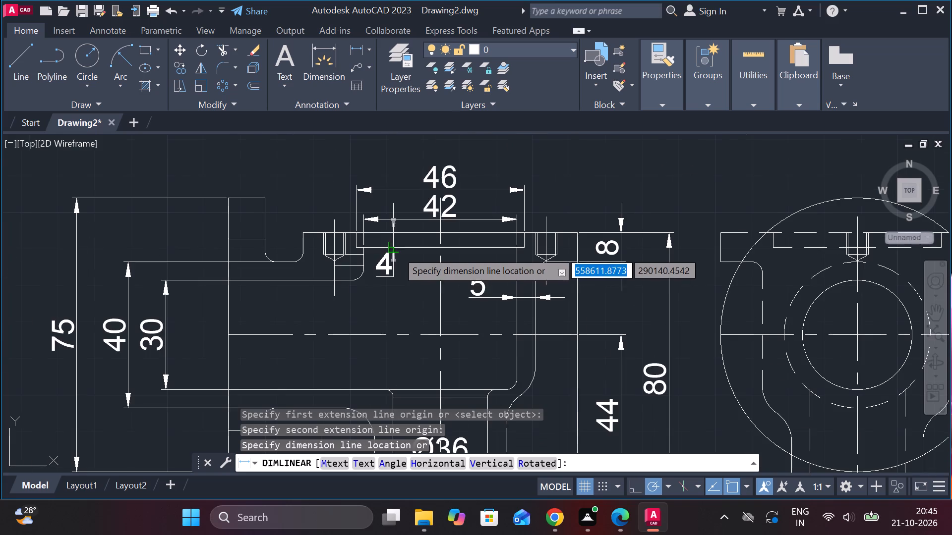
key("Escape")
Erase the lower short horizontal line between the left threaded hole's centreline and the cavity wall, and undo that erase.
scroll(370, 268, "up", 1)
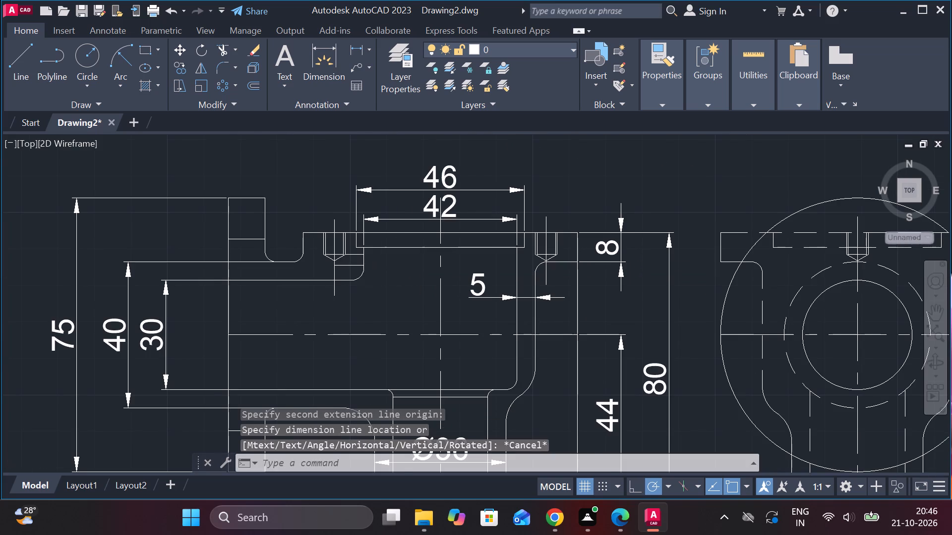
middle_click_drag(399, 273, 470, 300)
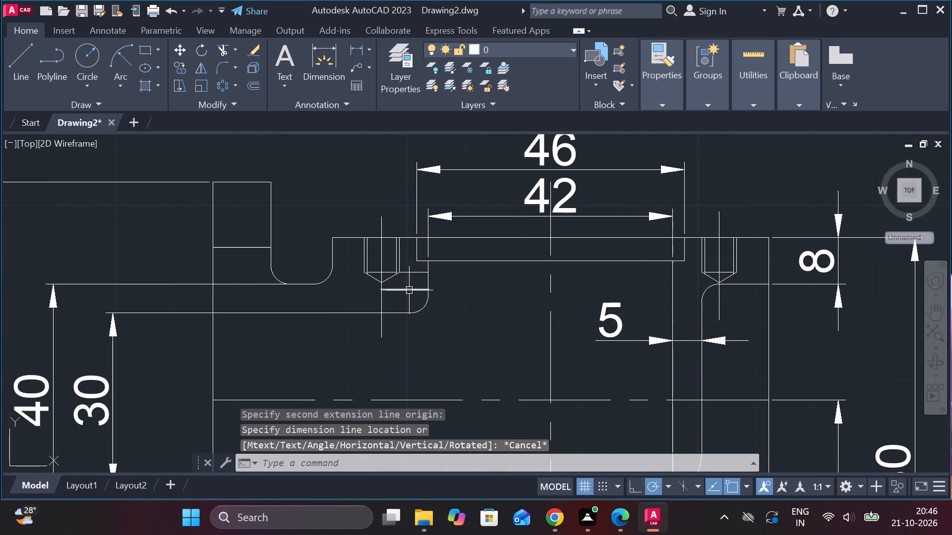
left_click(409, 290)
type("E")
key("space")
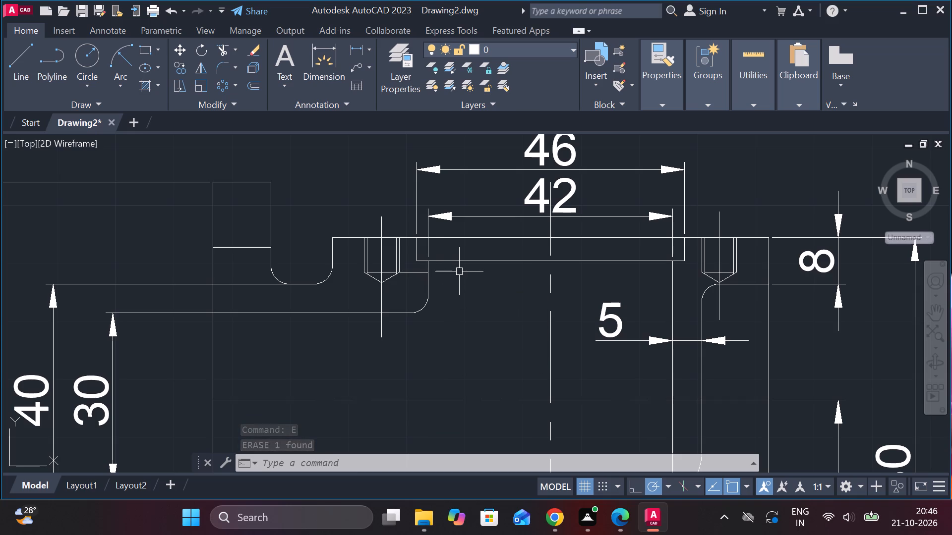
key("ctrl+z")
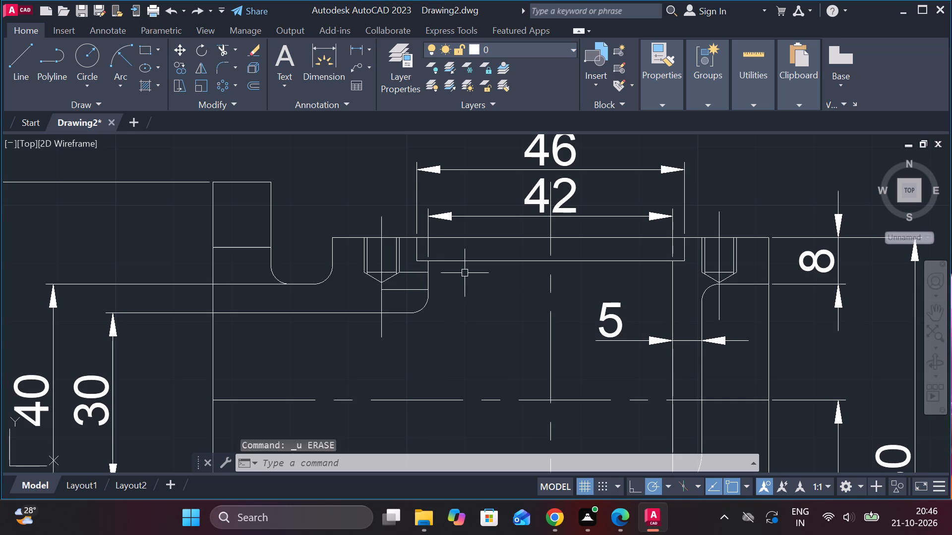
Dimension the vertical gap between the two short horizontal lines beside the left threaded hole, placing it inside the cavity.
left_click(353, 45)
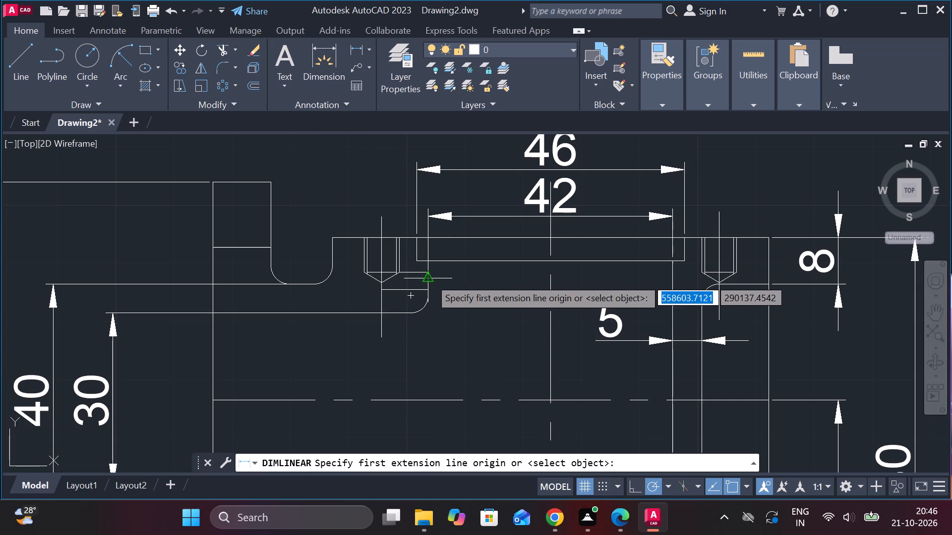
scroll(431, 279, "up", 2)
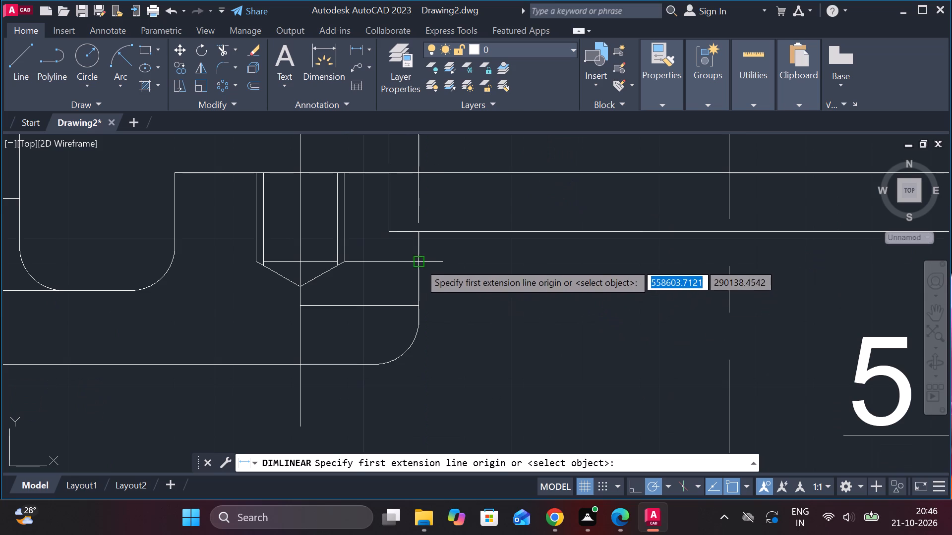
left_click(419, 263)
left_click(417, 299)
scroll(476, 297, "down", 2)
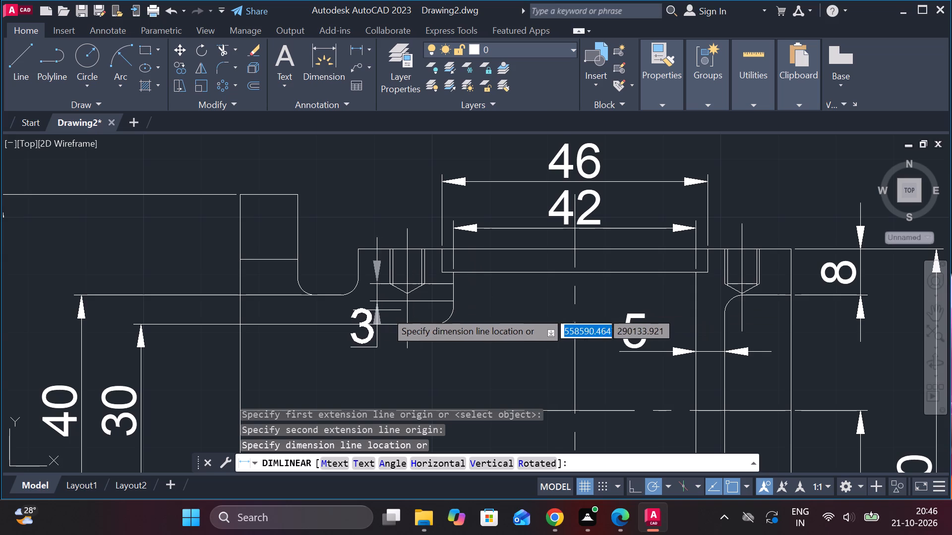
left_click(486, 311)
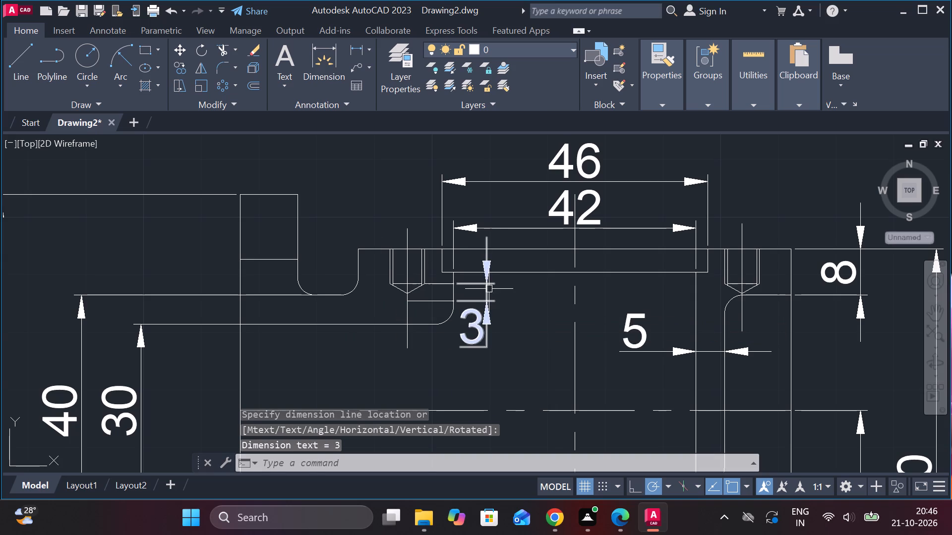
Move the text of the new vertical gap dimension further down, clear of its lower arrow.
left_click(491, 275)
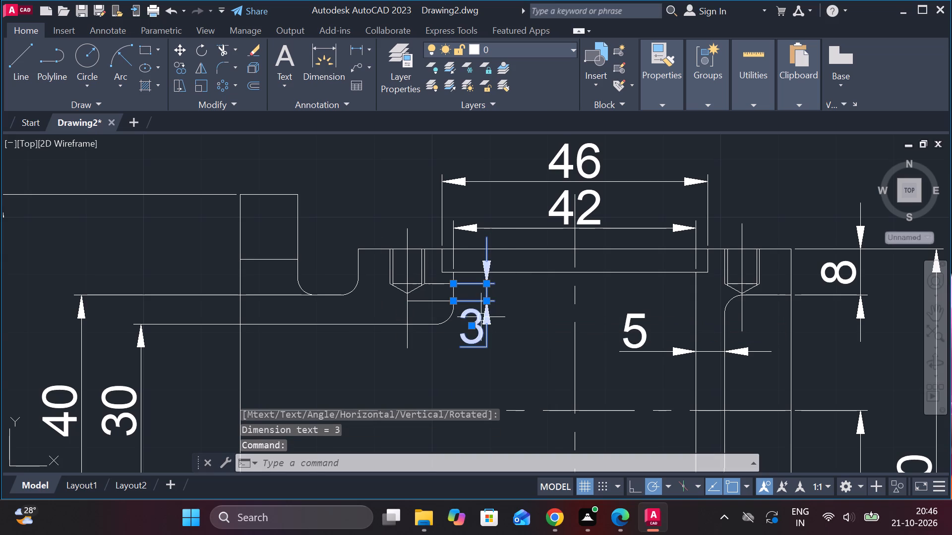
left_click(471, 328)
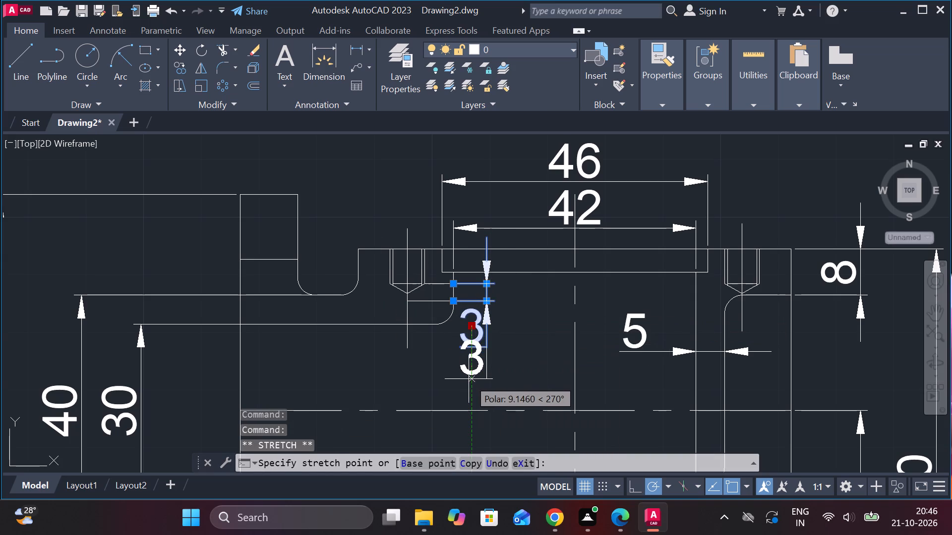
left_click(470, 378)
key("Escape")
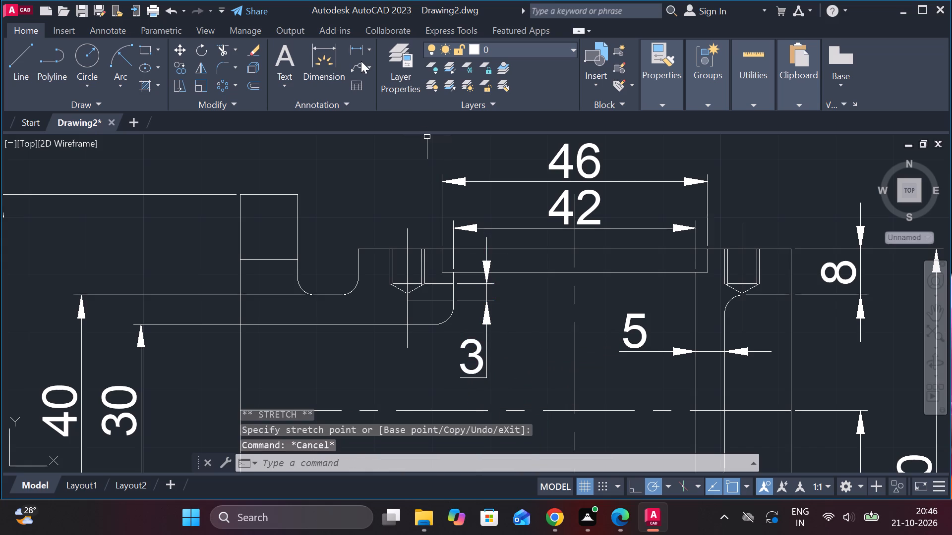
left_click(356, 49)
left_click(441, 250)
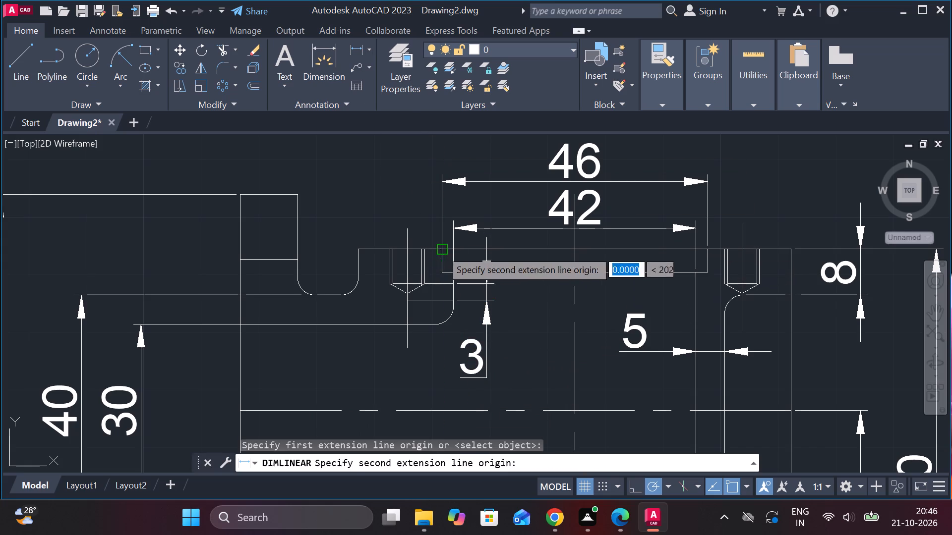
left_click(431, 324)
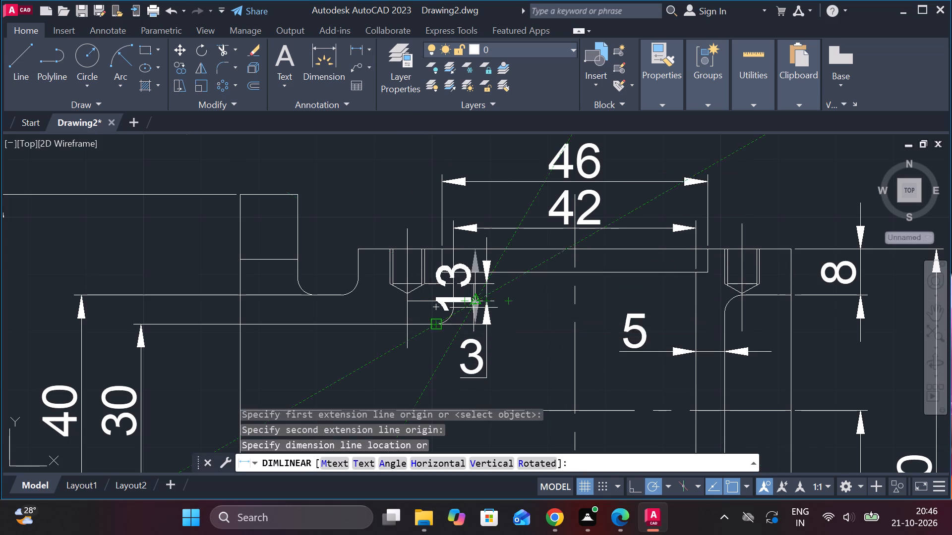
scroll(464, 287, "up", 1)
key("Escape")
Dimension the vertical distance from the part's top edge to the upper short line beside the left threaded hole, moving its text below the arrows.
key("space")
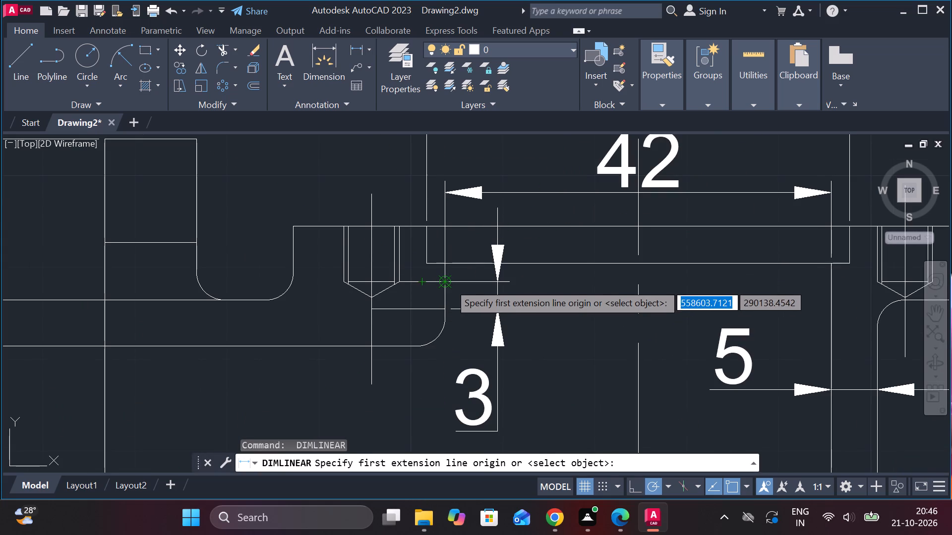
left_click(448, 228)
left_click(445, 277)
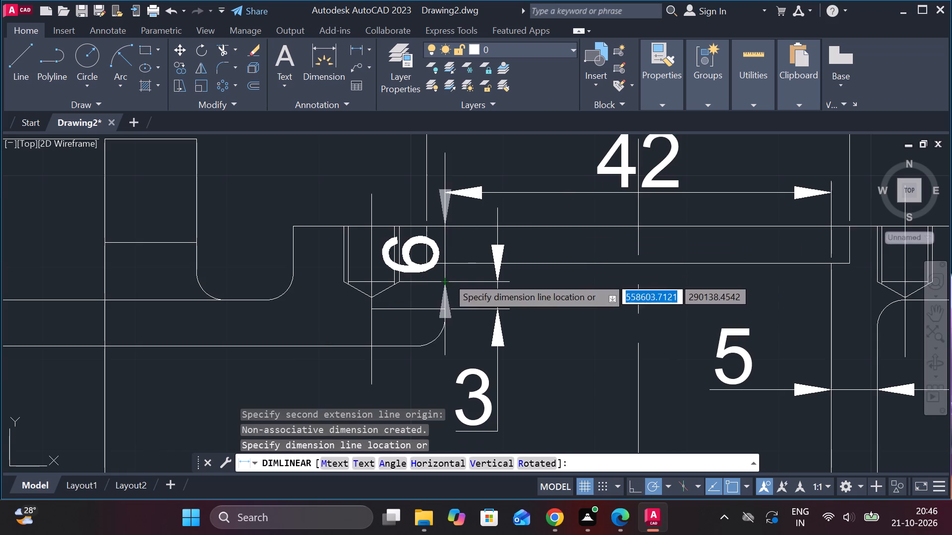
left_click(582, 317)
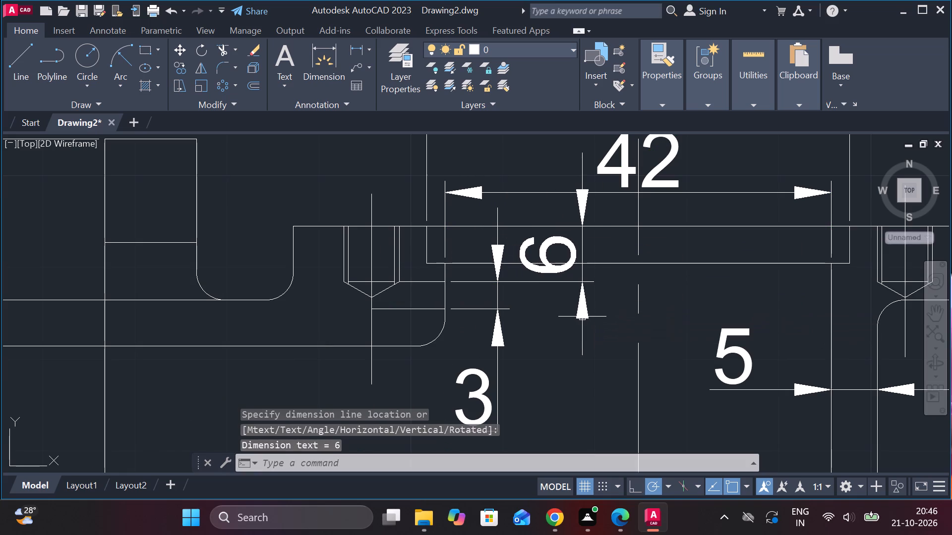
left_click(583, 250)
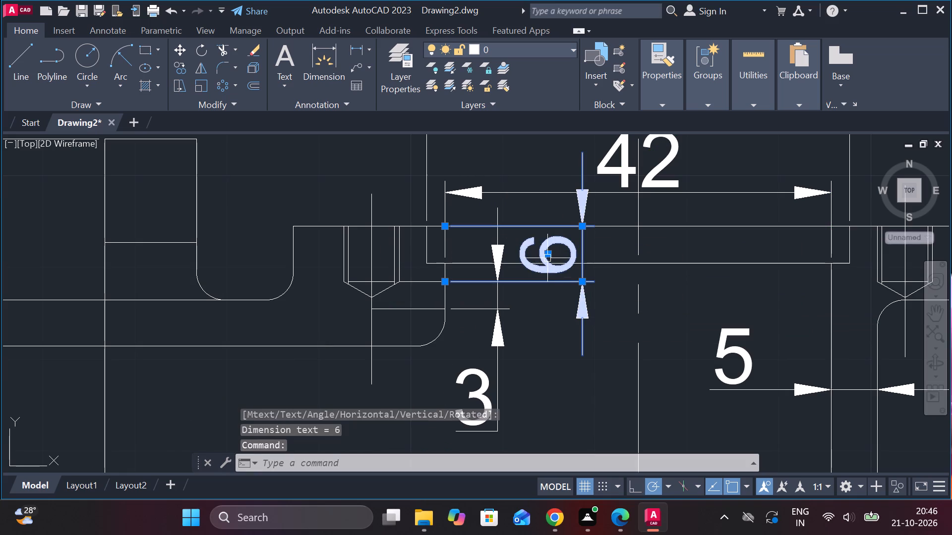
left_click(547, 253)
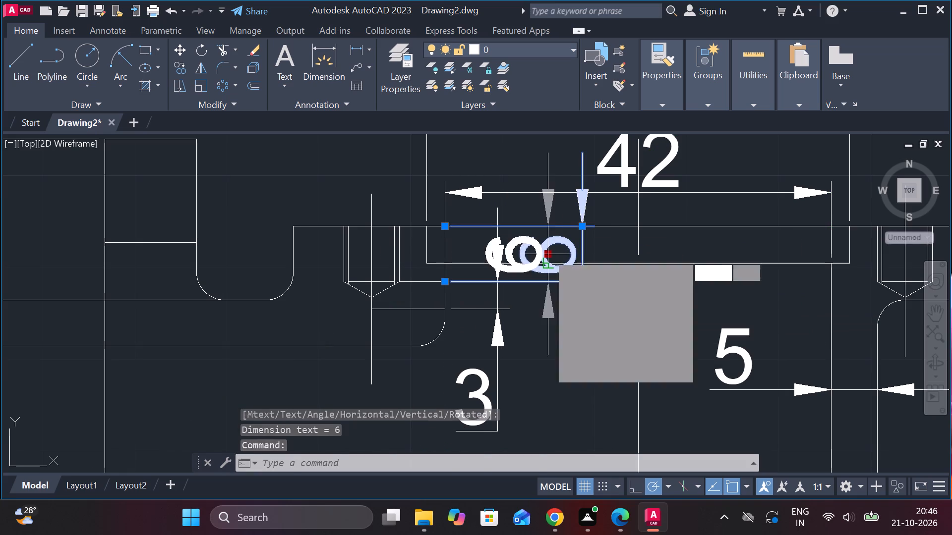
left_click(548, 354)
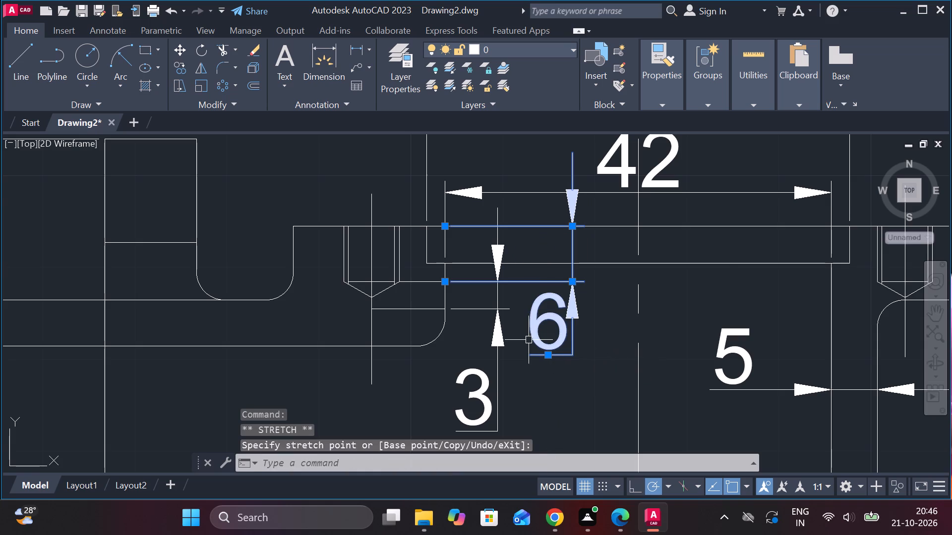
key("Escape")
Dimension the small vertical step between the cavity floor and the horizontal line at the top of the Ø26 bore.
scroll(528, 299, "down", 1)
middle_click_drag(549, 288, 444, 291)
scroll(447, 291, "down", 1)
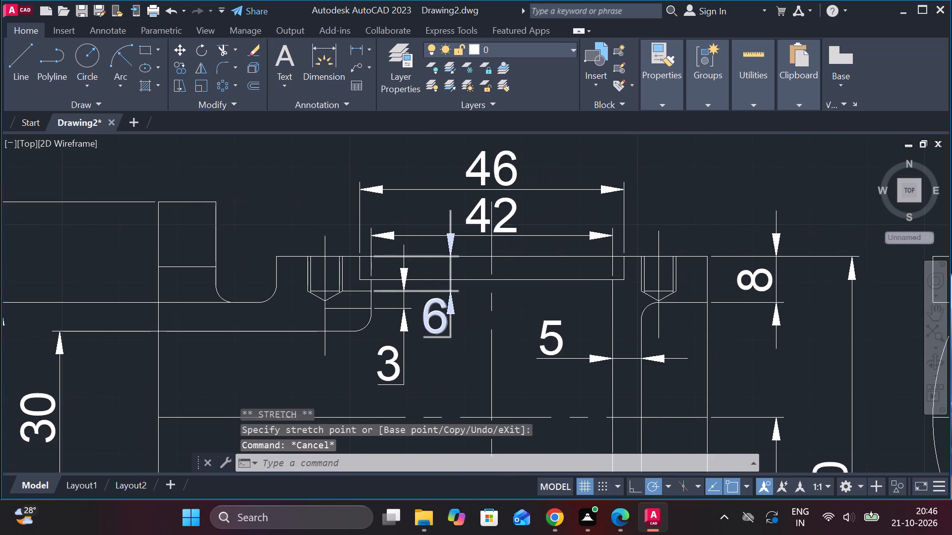
middle_click_drag(385, 279, 689, 151)
middle_click_drag(549, 217, 486, 218)
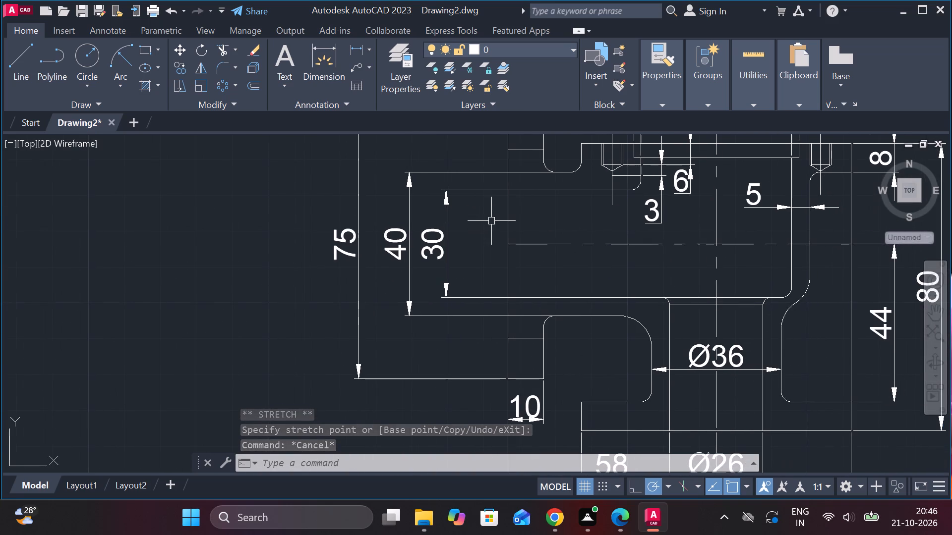
middle_click_drag(562, 257, 449, 247)
scroll(530, 285, "up", 1)
key("space")
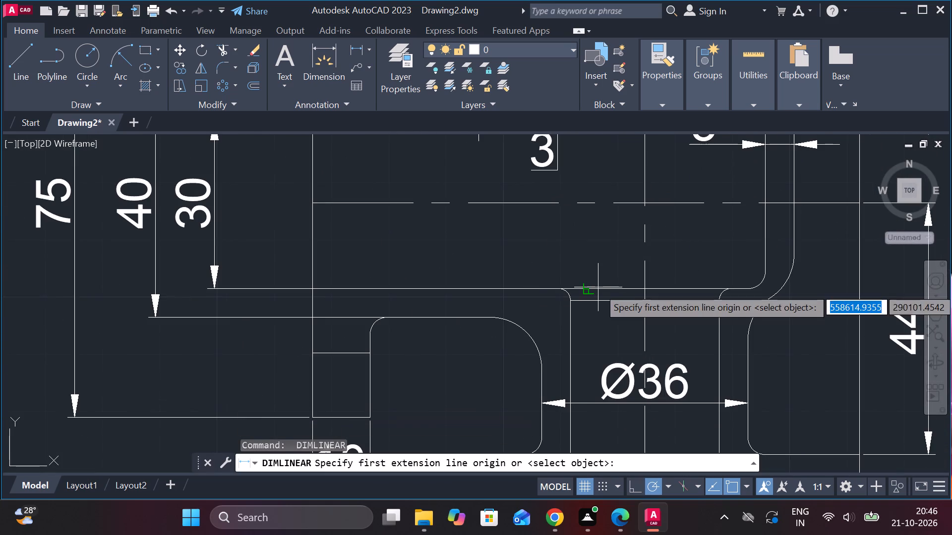
left_click(598, 287)
left_click(591, 302)
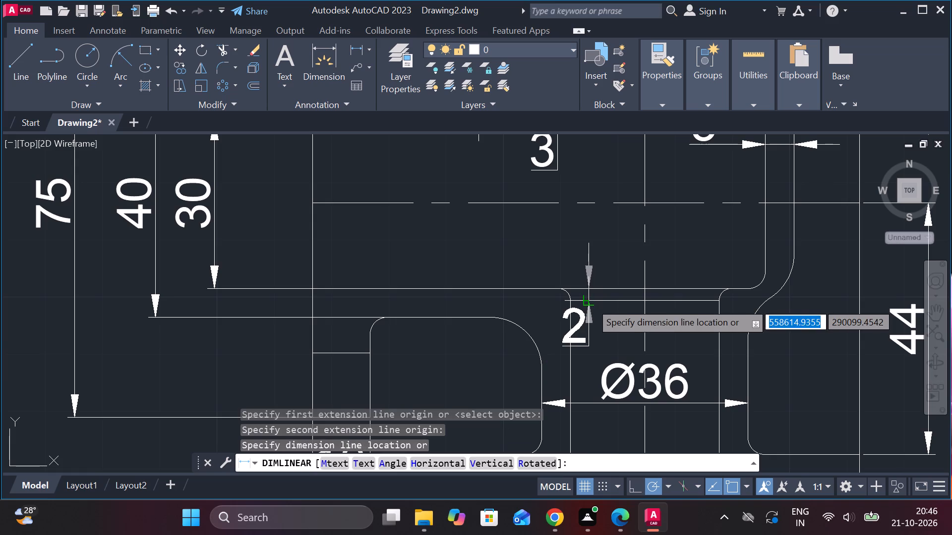
left_click(603, 271)
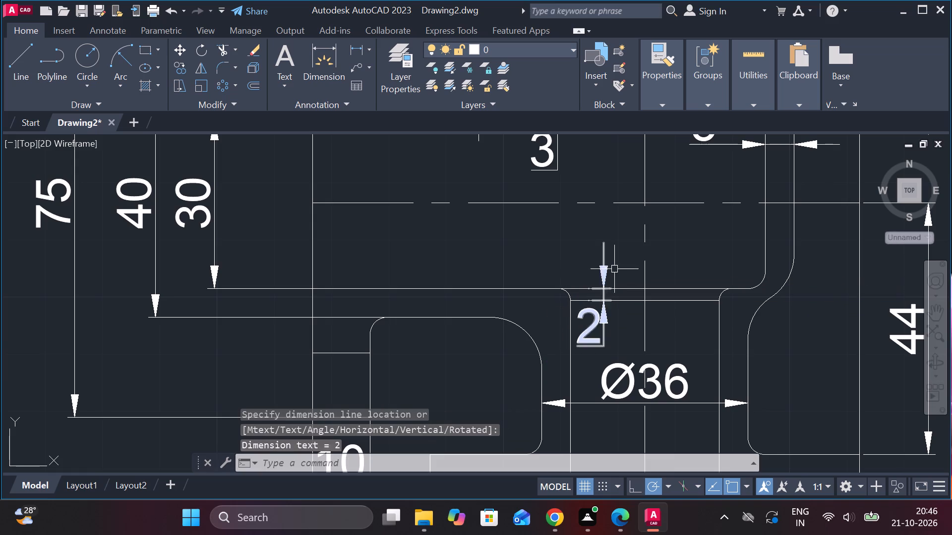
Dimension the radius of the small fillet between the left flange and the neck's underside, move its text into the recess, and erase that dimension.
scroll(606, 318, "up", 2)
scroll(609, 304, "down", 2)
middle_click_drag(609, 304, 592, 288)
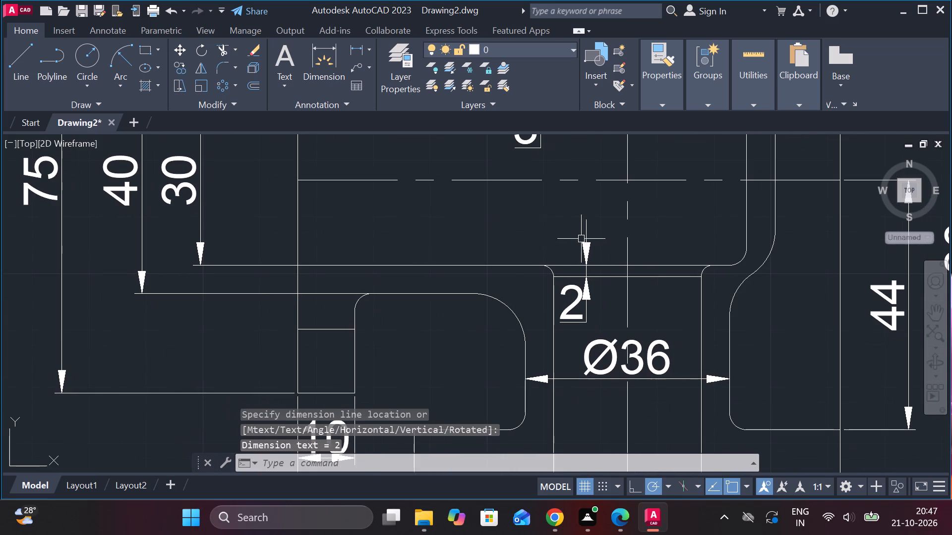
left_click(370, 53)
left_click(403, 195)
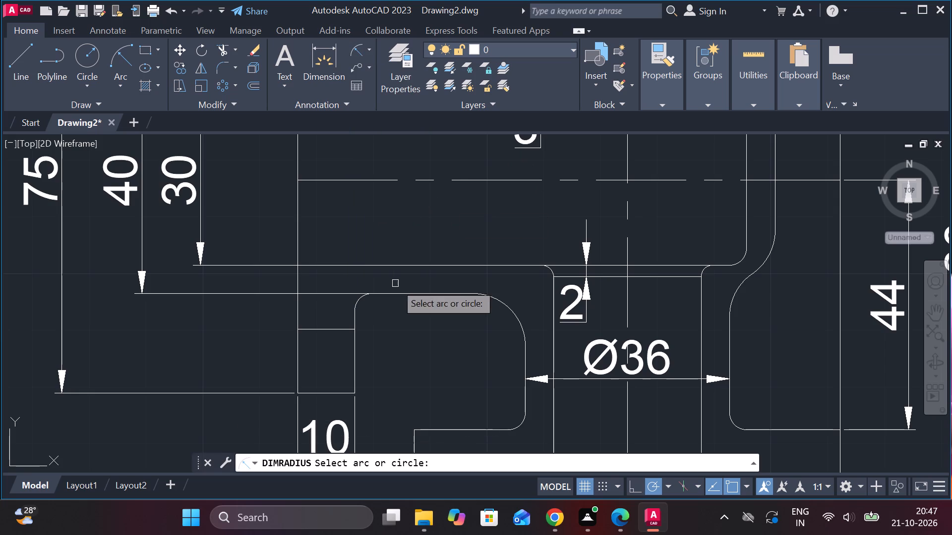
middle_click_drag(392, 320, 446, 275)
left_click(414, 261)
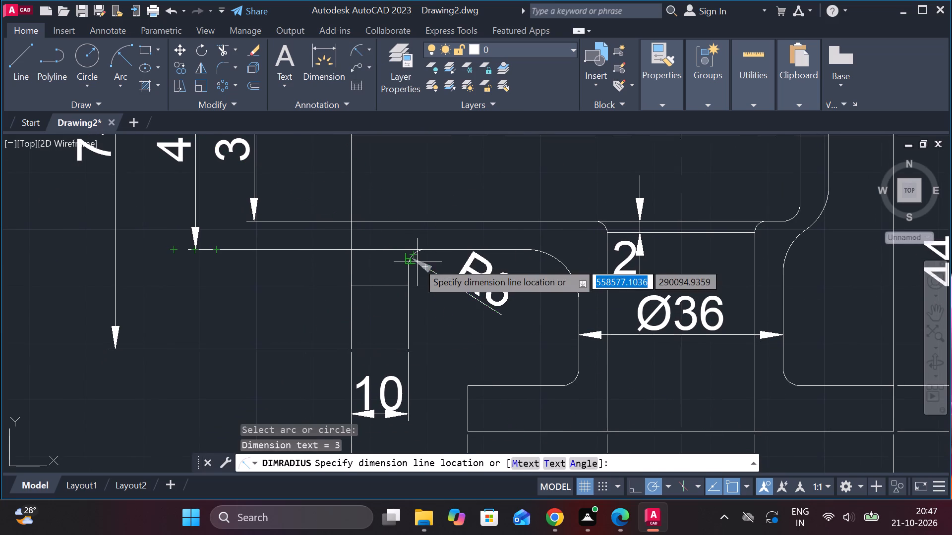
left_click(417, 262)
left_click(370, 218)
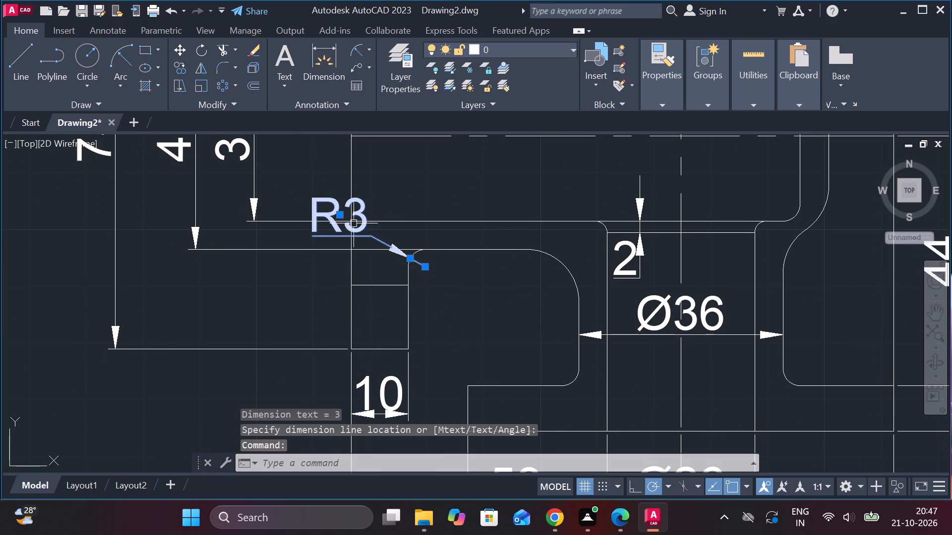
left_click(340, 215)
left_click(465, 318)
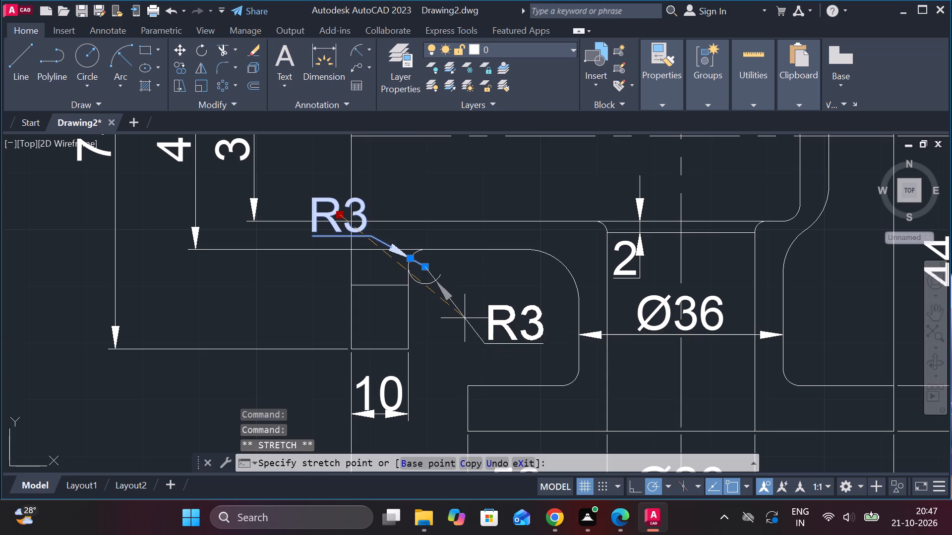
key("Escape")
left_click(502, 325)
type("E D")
Modify the ISO-25 dimension style to stop drawing dimension lines between extension lines, and set it current.
key("space")
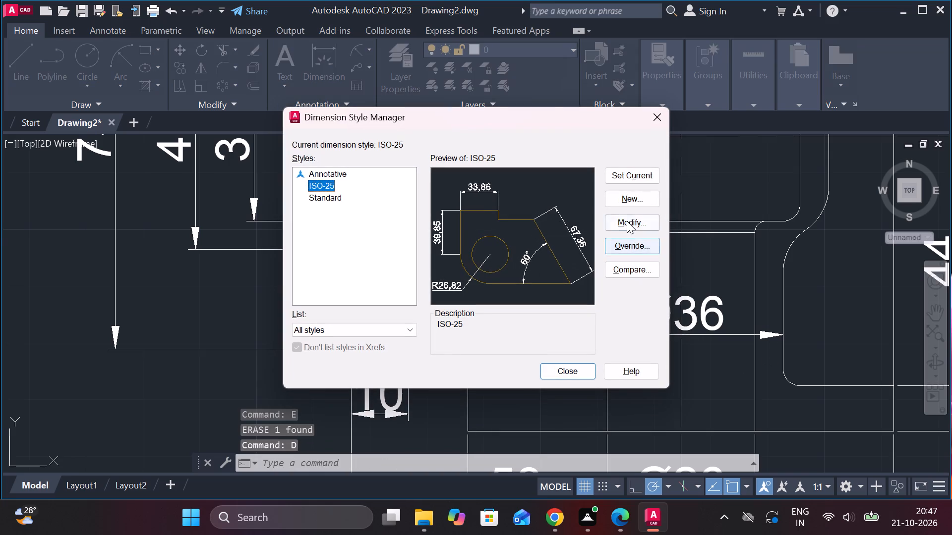
left_click(627, 221)
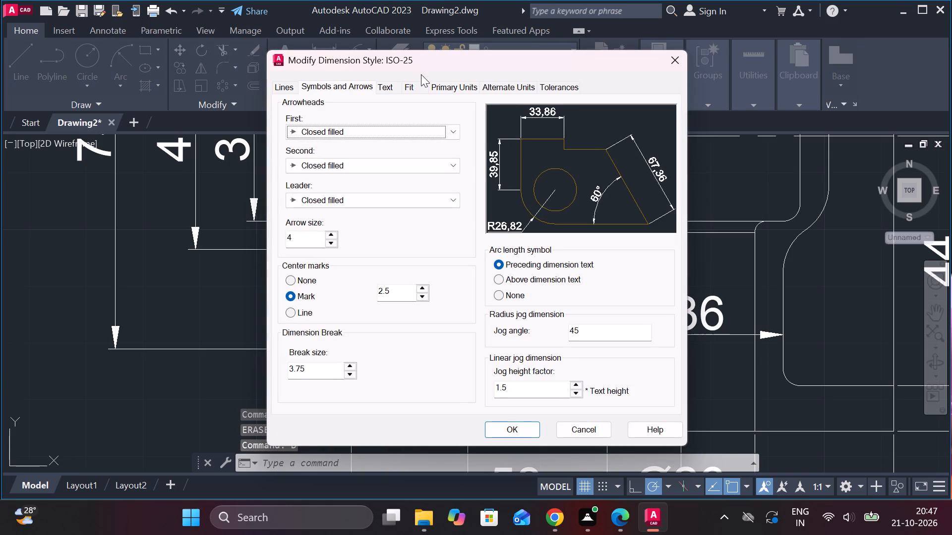
left_click(413, 88)
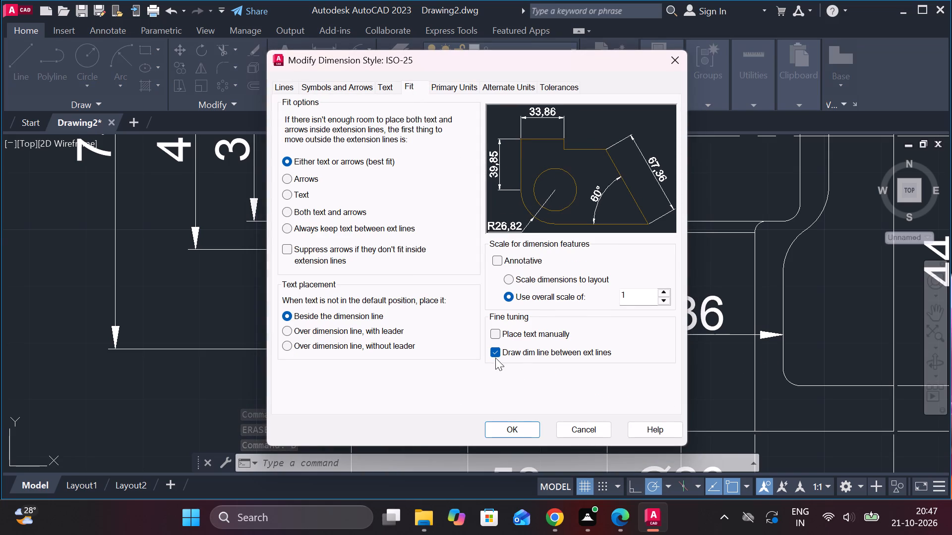
left_click(493, 347)
left_click(520, 428)
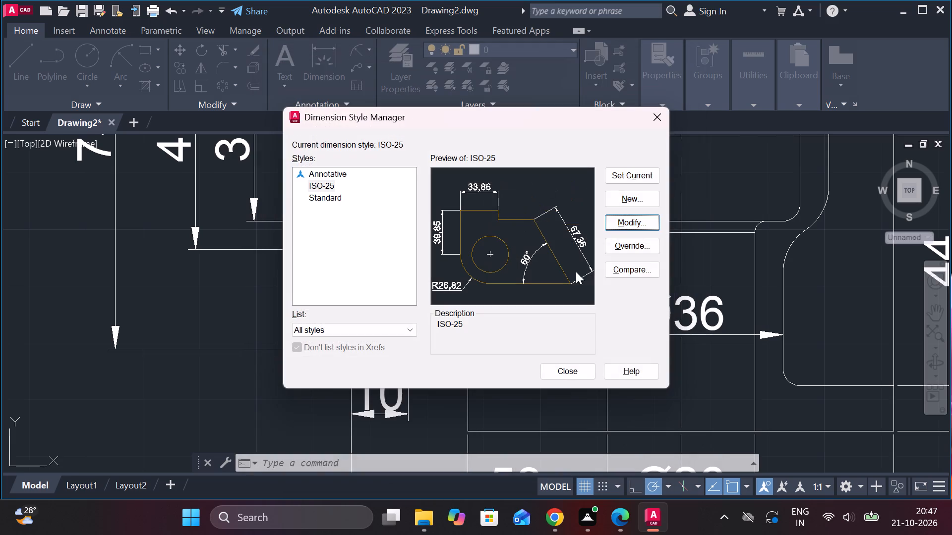
left_click(634, 169)
left_click(568, 369)
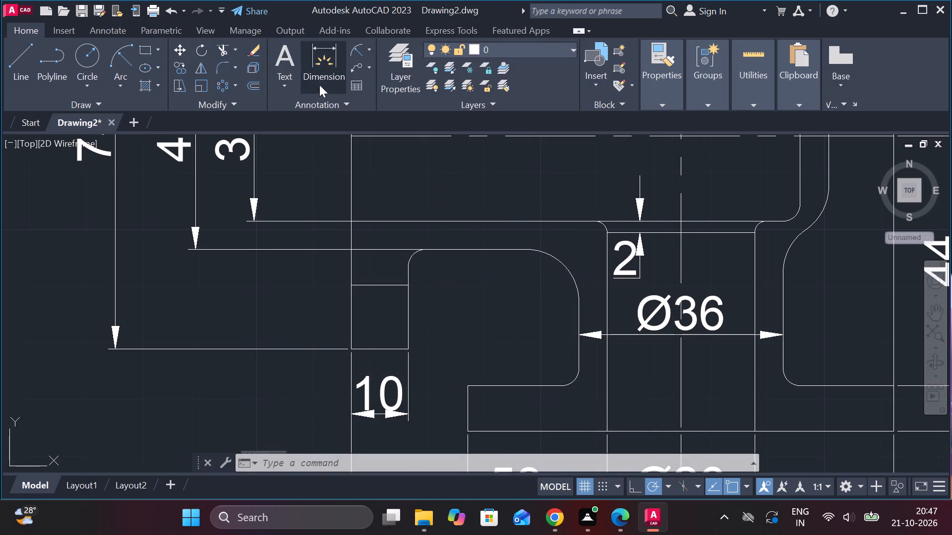
Dimension the radius of the small fillet between the left flange and the neck's underside, moving its text into the recess.
left_click(349, 49)
left_click(413, 258)
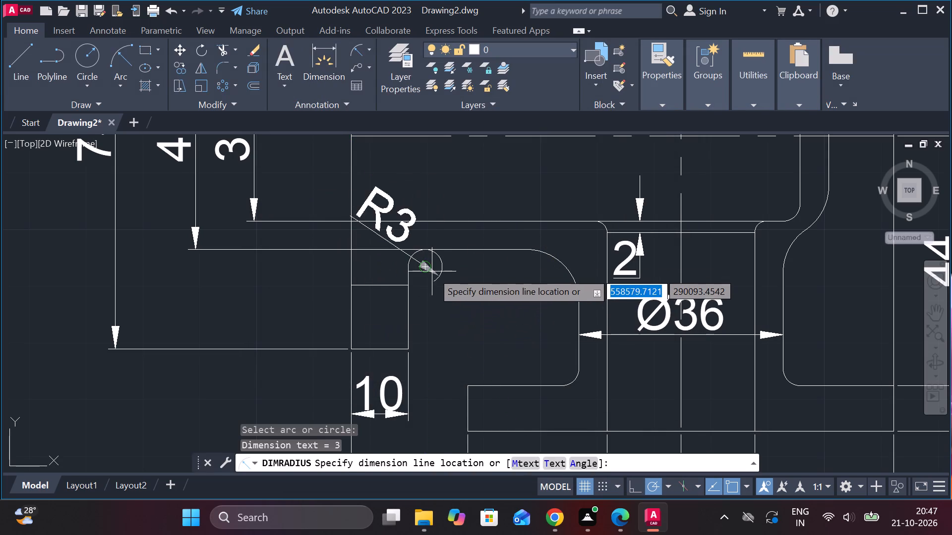
left_click(412, 252)
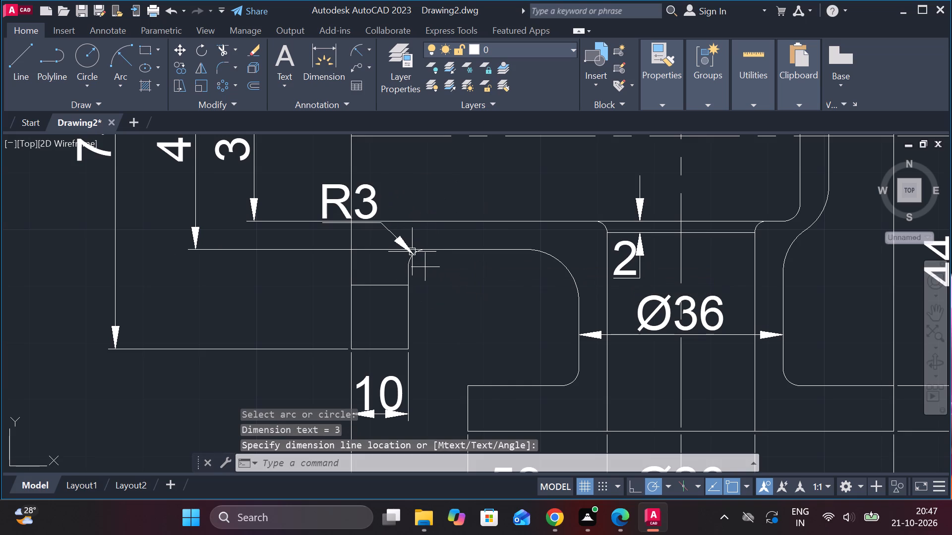
left_click(367, 183)
left_click(352, 201)
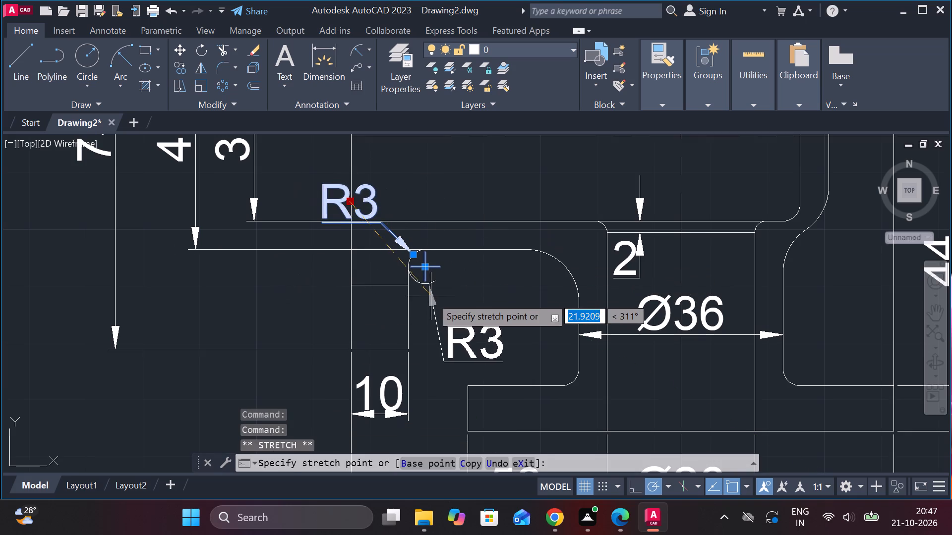
left_click(436, 296)
key("Escape")
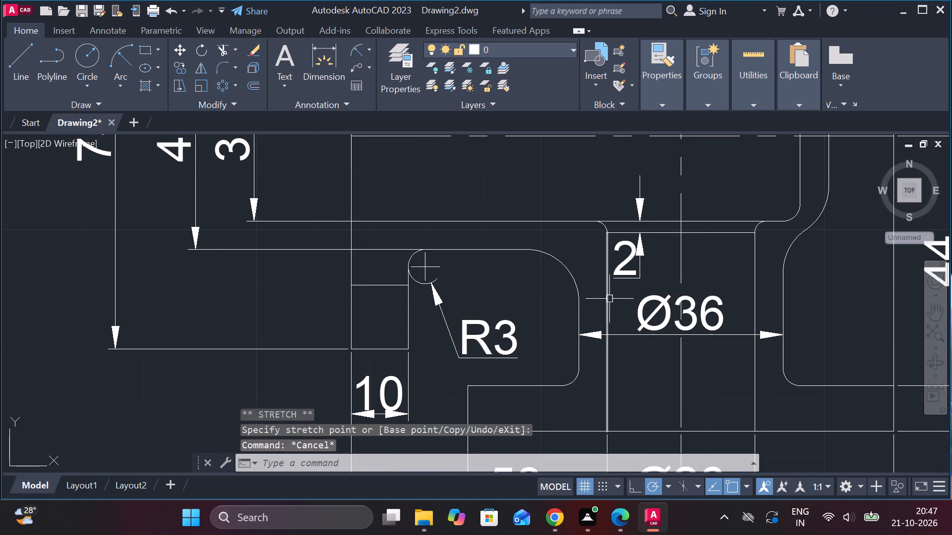
Dimension the radius of the large arc joining the neck's underside to the left side of the Ø36 stem, placing it in the recess.
key("space")
left_click(568, 273)
scroll(562, 280, "up", 1)
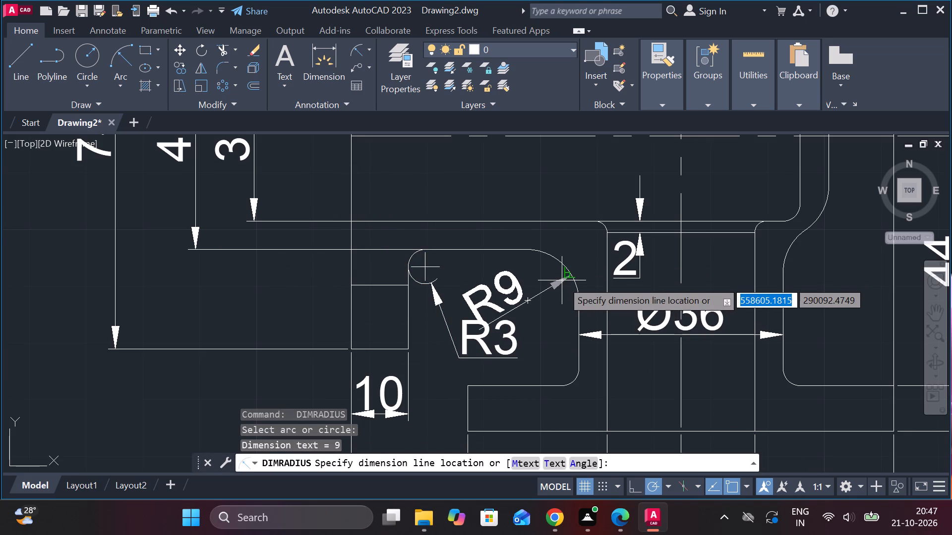
left_click(557, 292)
Dimension the radius of the fillet where the right side of the Ø36 stem meets the base flange.
scroll(490, 326, "down", 1)
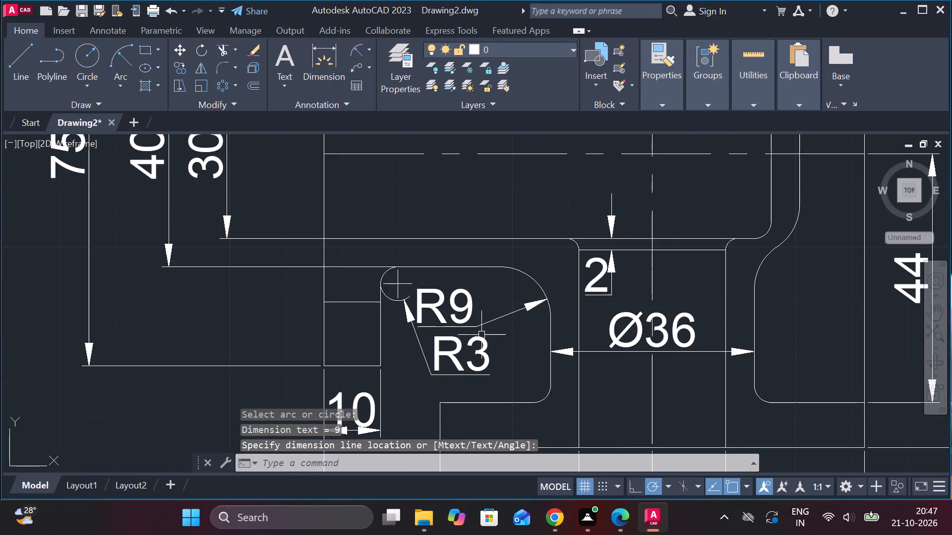
scroll(480, 347, "down", 2)
middle_click_drag(491, 349, 425, 322)
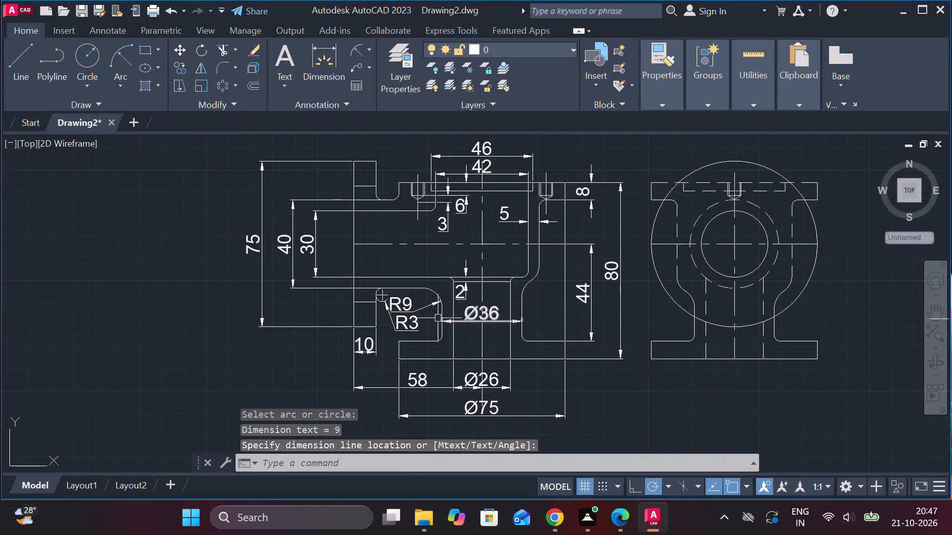
middle_click_drag(564, 323, 505, 275)
scroll(482, 277, "up", 2)
key("space")
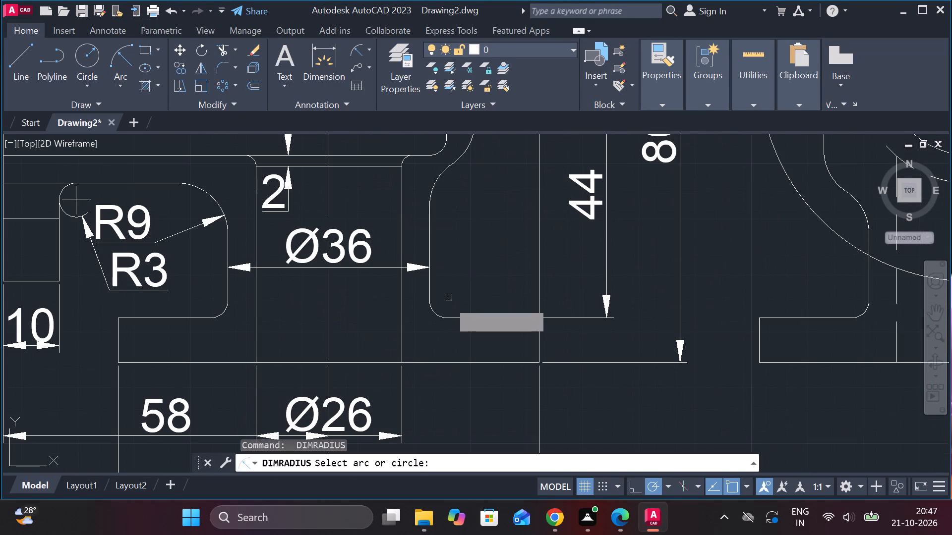
left_click(436, 309)
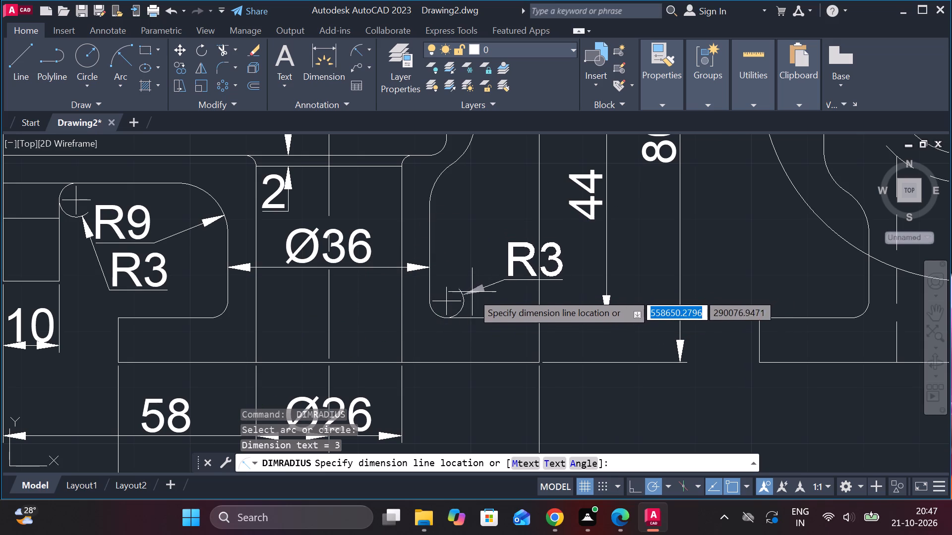
left_click(440, 311)
Dimension the radius of the large arc joining the Ø36 stem's right side to the body wall, moving its text over the stem's edge.
middle_click_drag(472, 286, 441, 377)
scroll(447, 348, "down", 3)
scroll(447, 349, "up", 1)
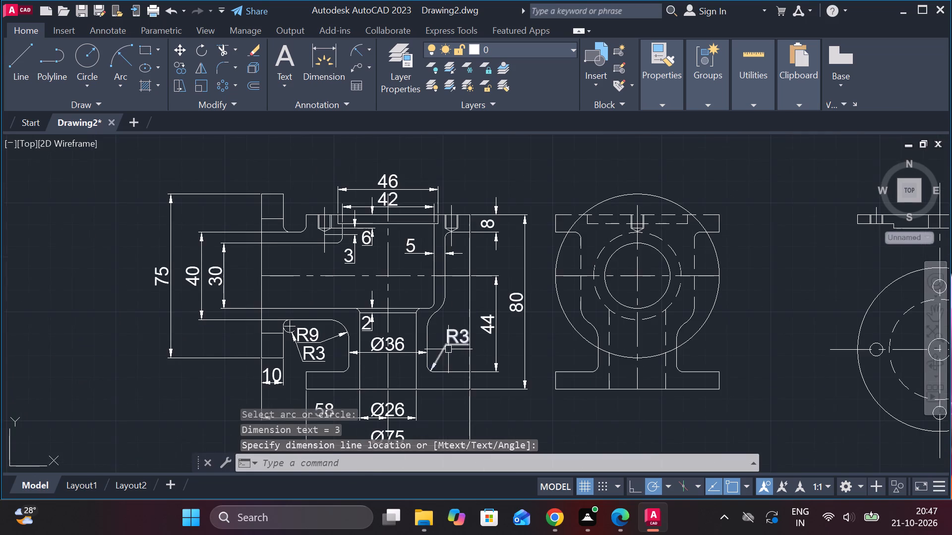
middle_click_drag(448, 350, 514, 343)
scroll(490, 312, "up", 2)
key("space")
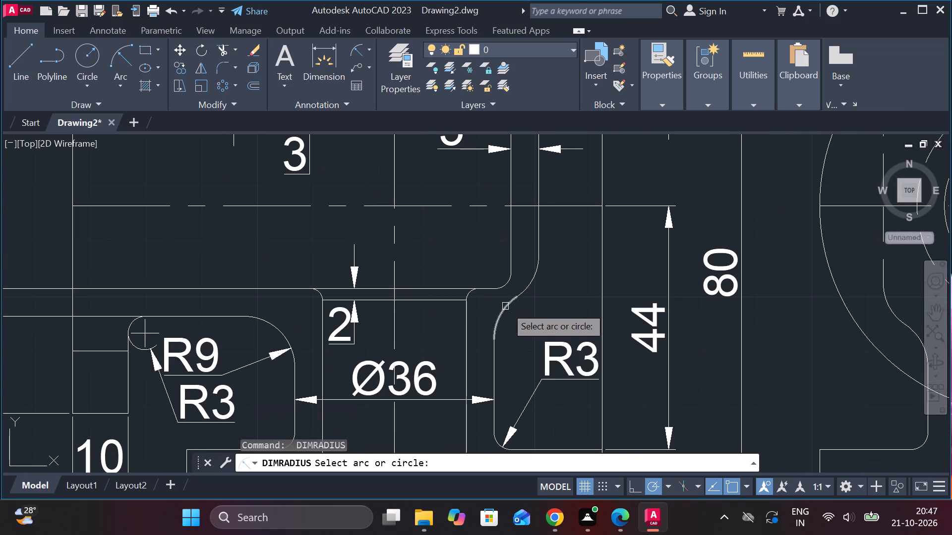
left_click(507, 306)
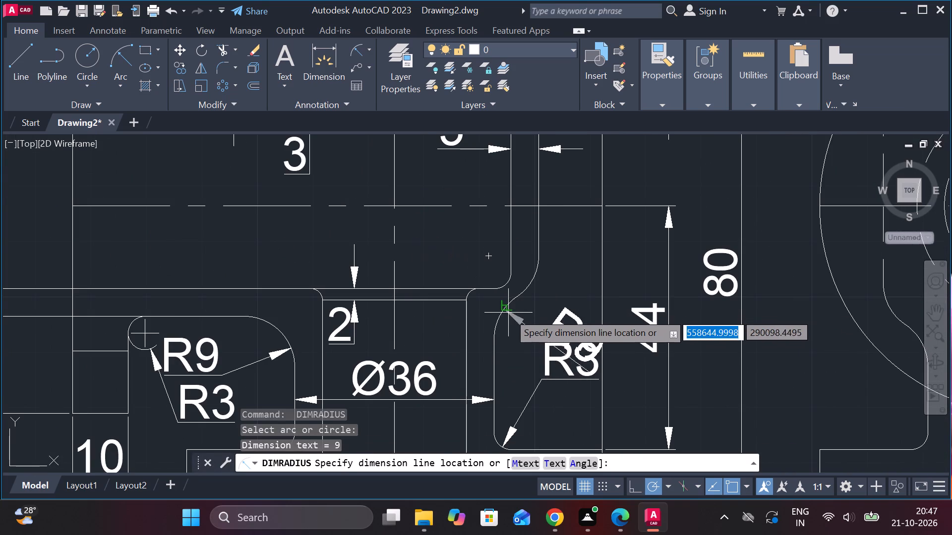
scroll(517, 314, "up", 3)
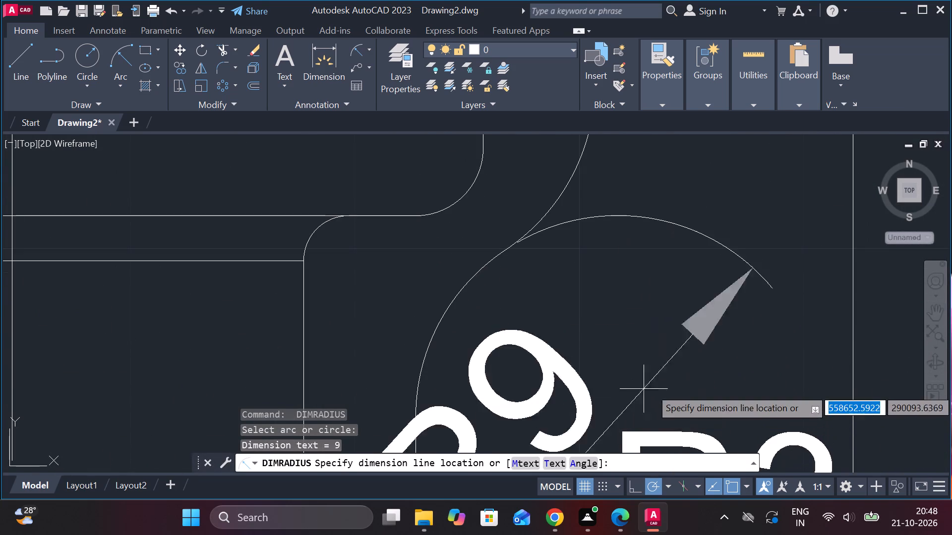
left_click(484, 442)
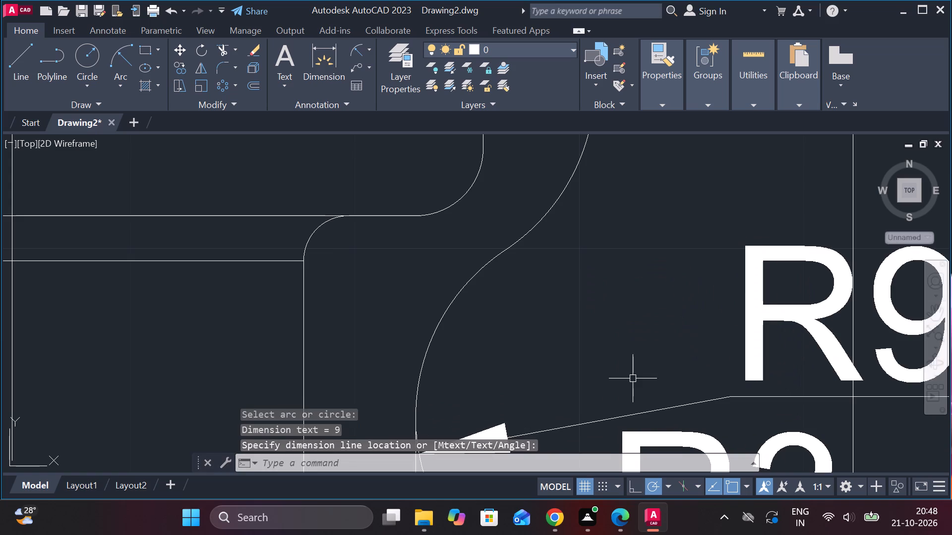
scroll(630, 377, "down", 1)
middle_click_drag(684, 378, 633, 317)
left_click(671, 279)
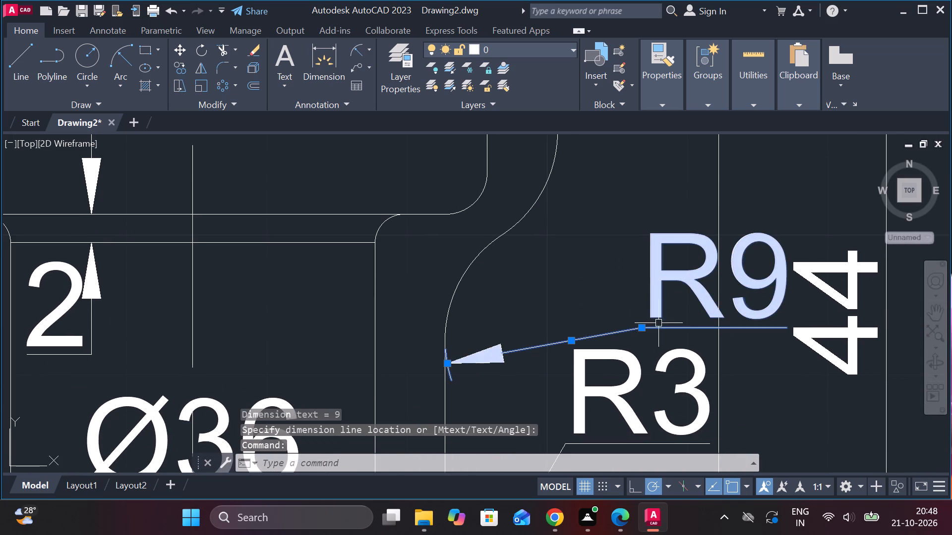
left_click(640, 328)
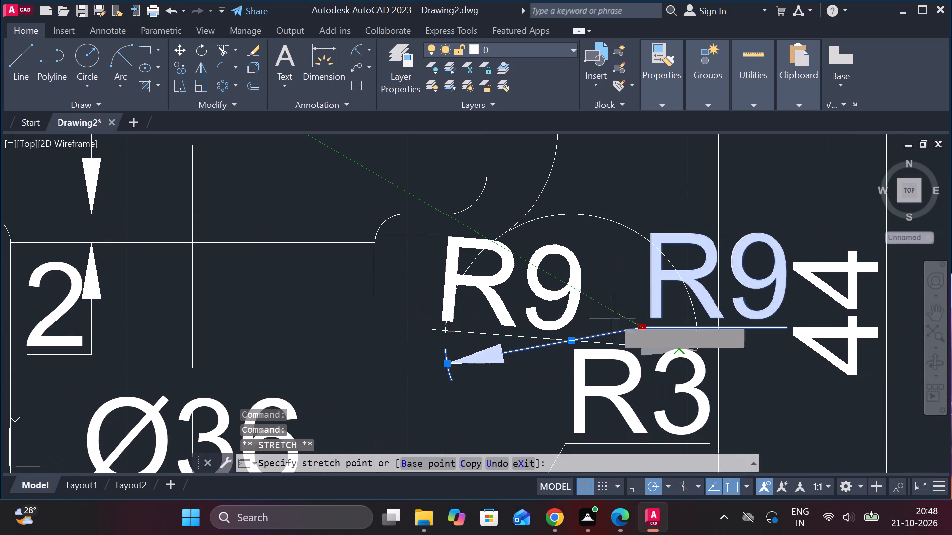
left_click(607, 315)
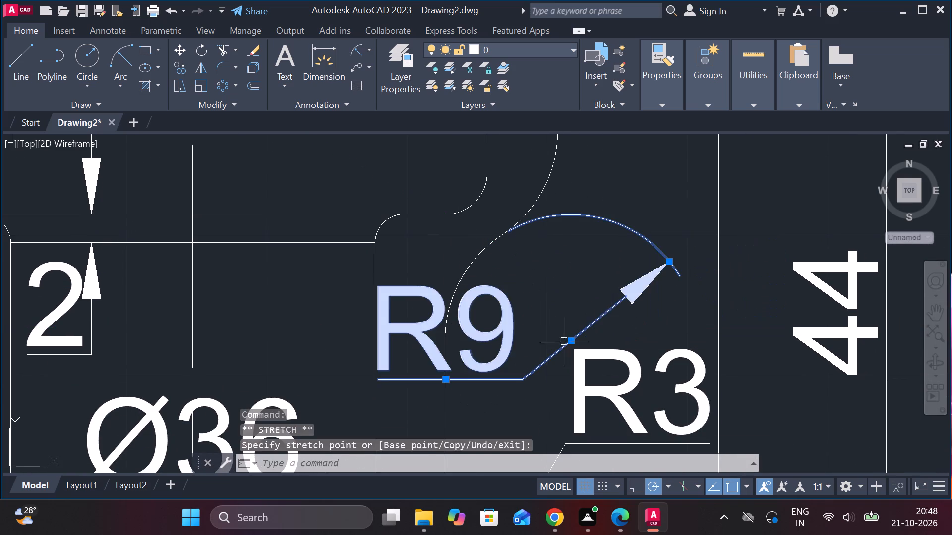
scroll(563, 341, "down", 4)
key("Escape")
scroll(589, 348, "down", 2)
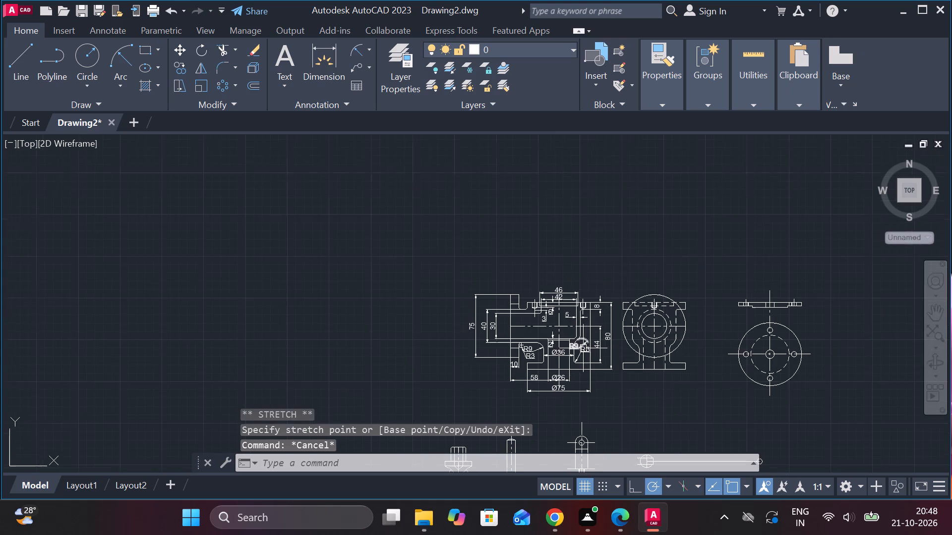
Modify the ISO-25 dimension style to a text height of 4.5 and set it current.
scroll(563, 340, "up", 1)
type("D")
key("space")
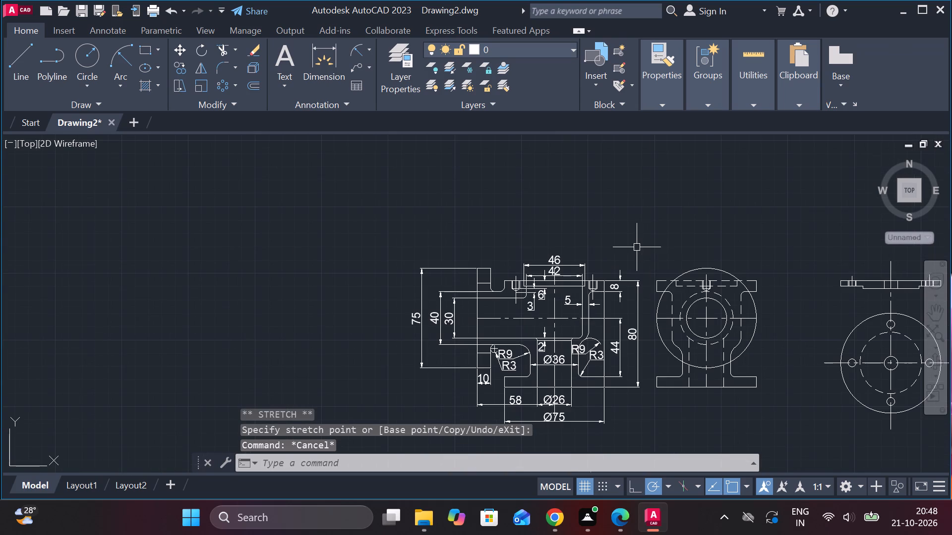
left_click(633, 221)
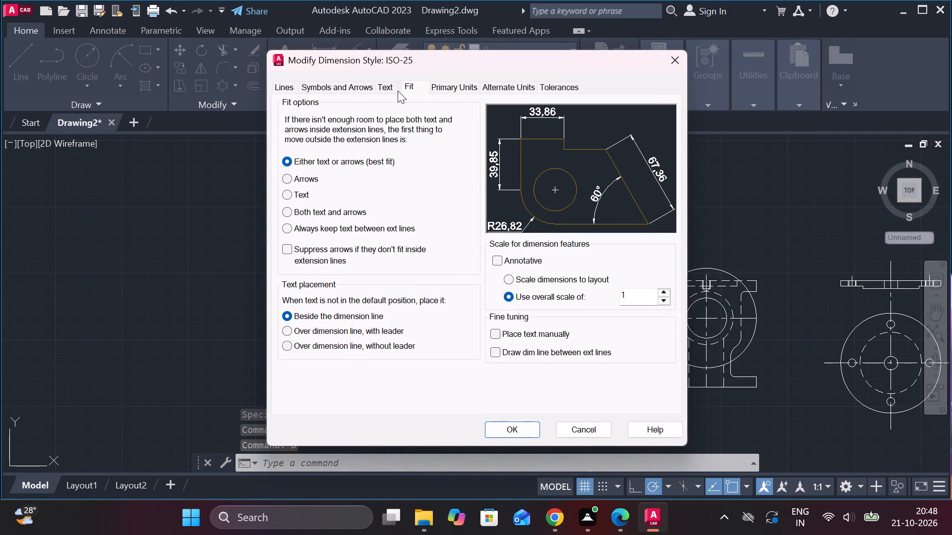
left_click(387, 89)
left_click_drag(428, 195, 390, 195)
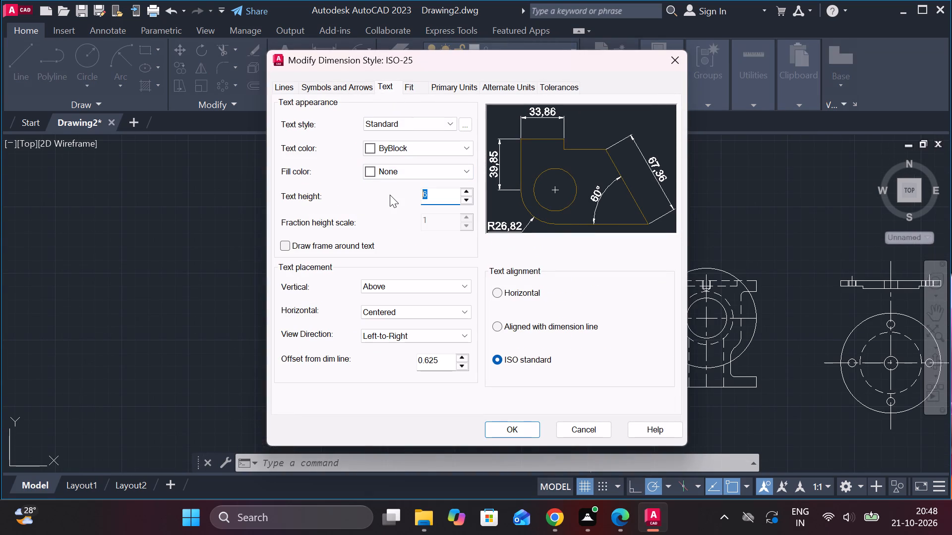
type("4.5")
left_click(510, 426)
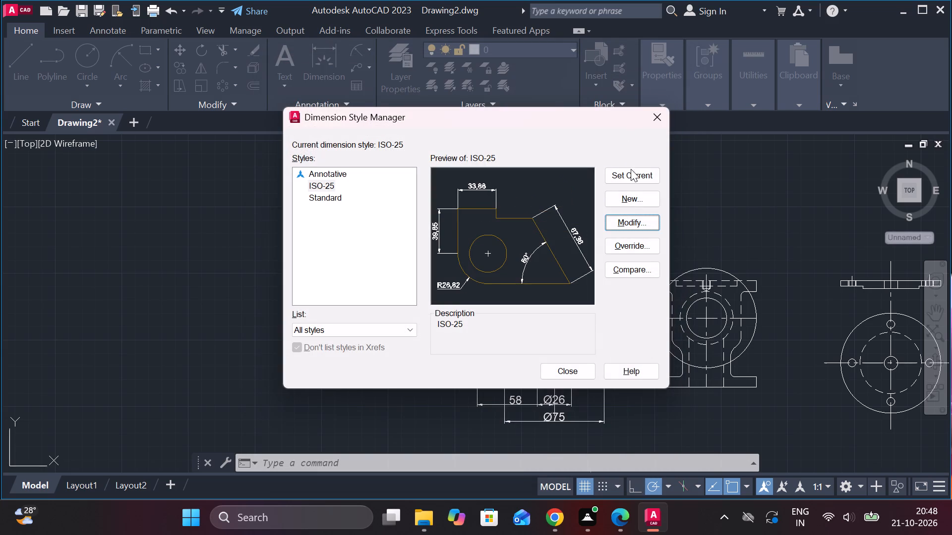
left_click(630, 173)
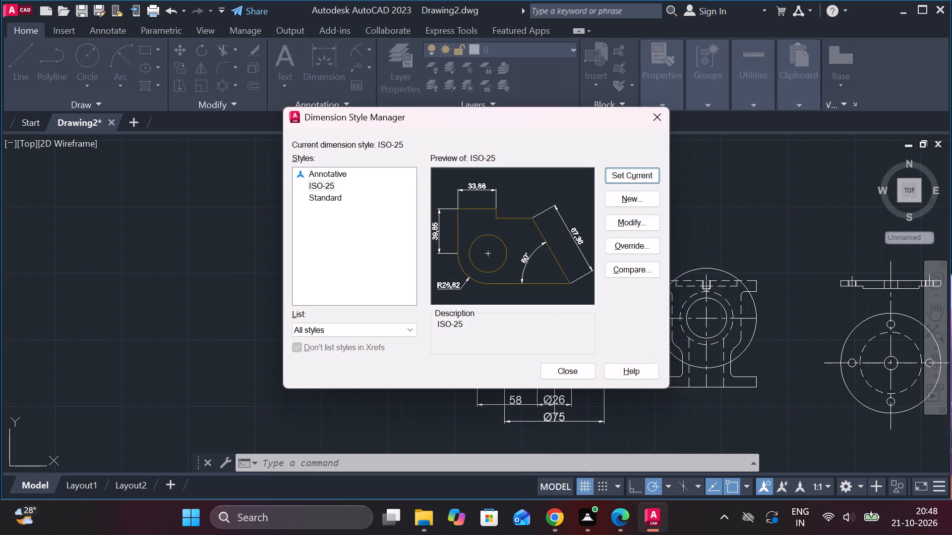
left_click(563, 377)
Move the R9 text on the stem's right side inside the recess, just above the R3 dimension.
scroll(624, 342, "up", 2)
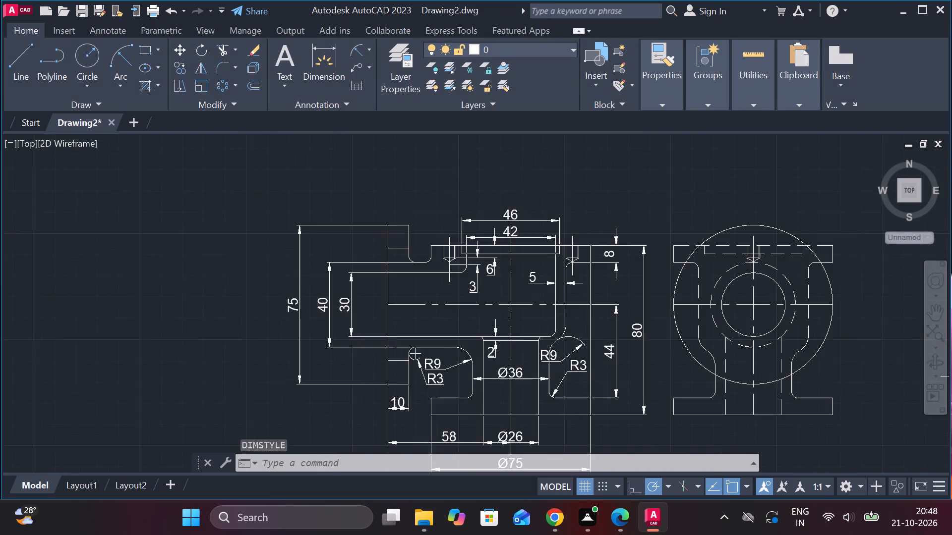
scroll(622, 342, "up", 1)
middle_click_drag(606, 329, 577, 262)
left_click(427, 306)
left_click(424, 308)
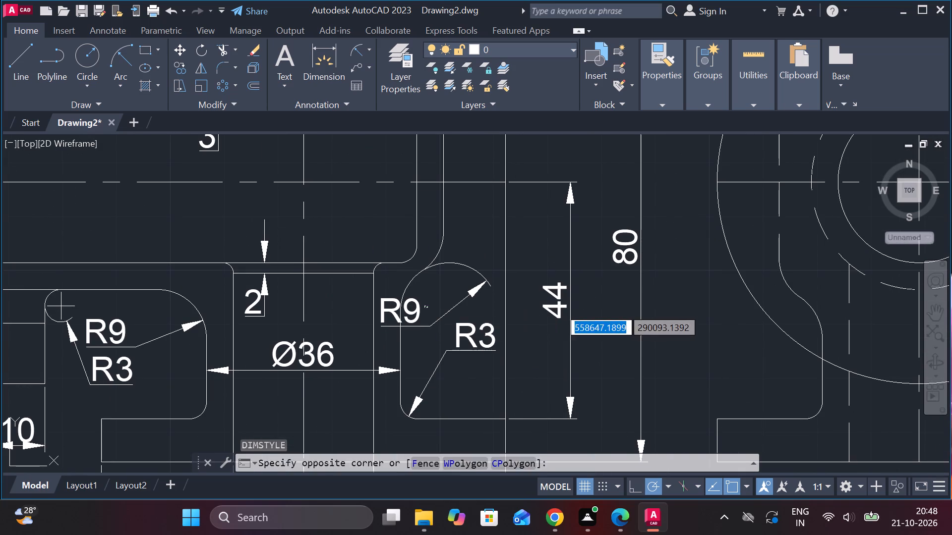
left_click(413, 305)
left_click_drag(399, 325, 406, 326)
left_click(463, 282)
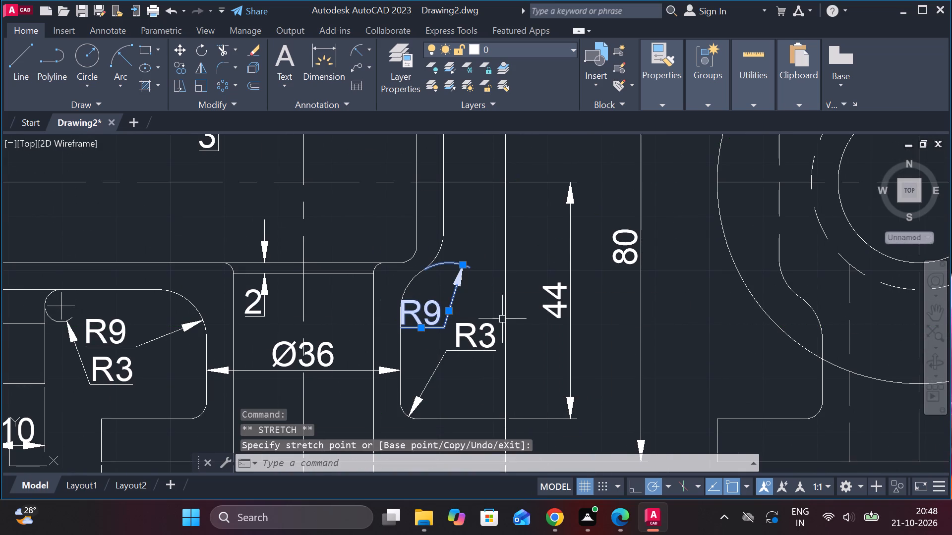
key("Escape")
Dimension the radius of the fillet where the neck's upper side meets the top flange, placing the text above the part.
scroll(491, 324, "down", 2)
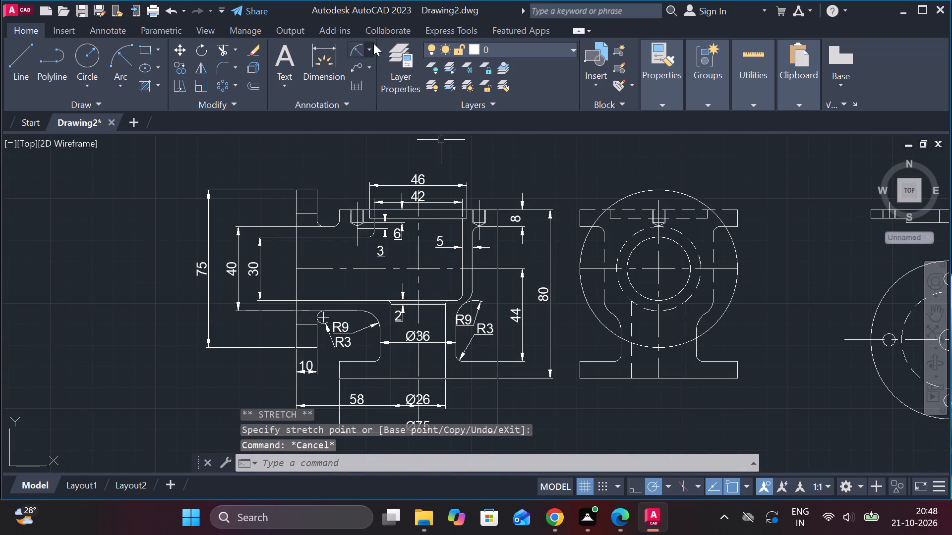
left_click(355, 49)
scroll(429, 198, "up", 1)
middle_click_drag(438, 200, 514, 238)
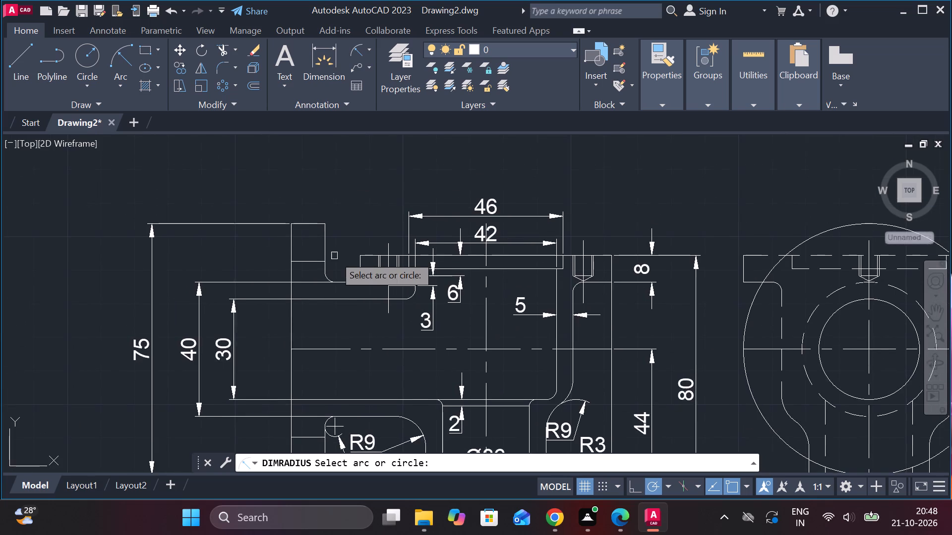
middle_click_drag(338, 255, 371, 272)
scroll(360, 266, "up", 1)
left_click(407, 306)
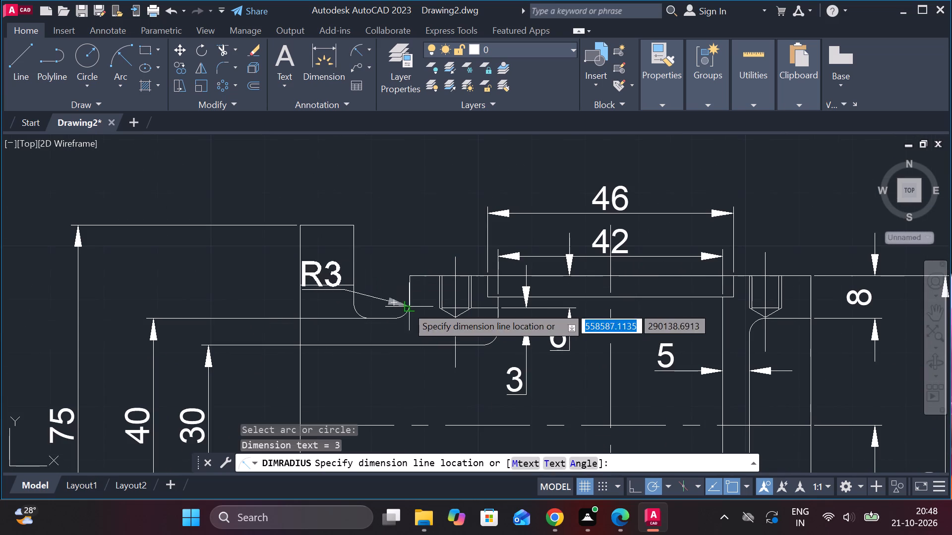
left_click(408, 211)
middle_click_drag(416, 218, 288, 189)
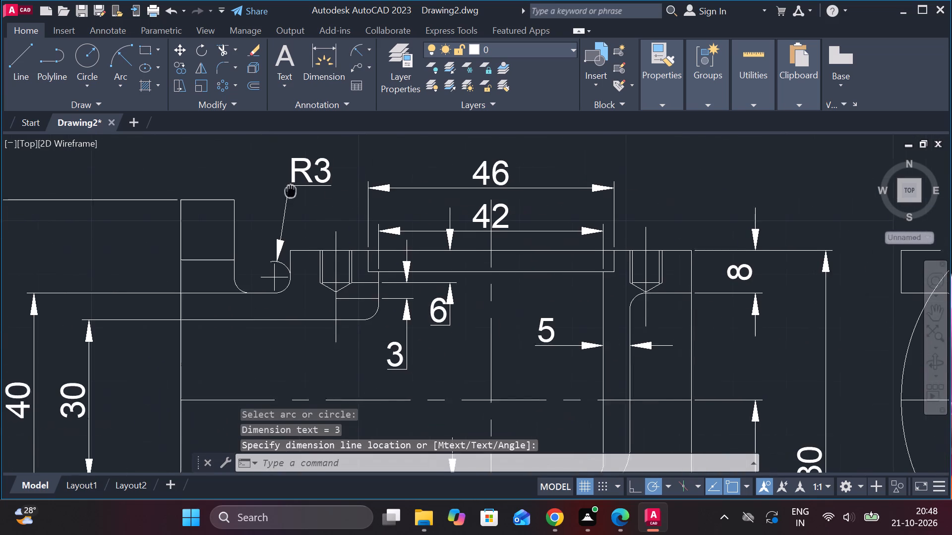
middle_click_drag(288, 189, 288, 189)
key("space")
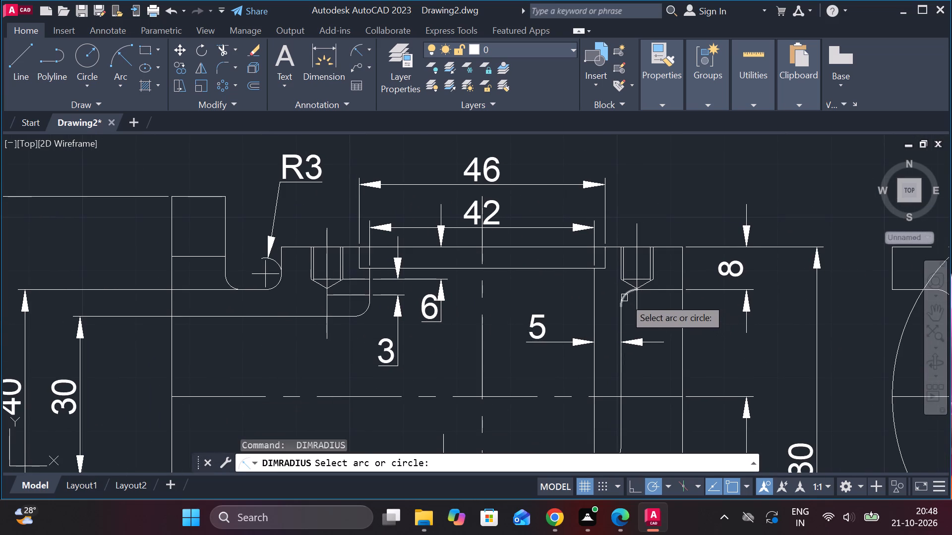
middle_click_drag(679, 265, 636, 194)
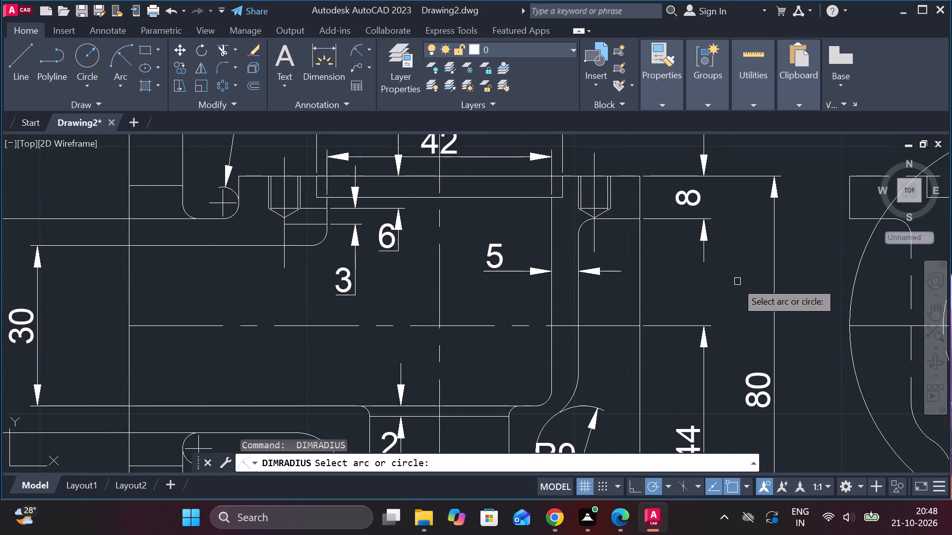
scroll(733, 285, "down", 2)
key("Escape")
Hatch the upper end of the left flange in the section view with pattern ANSI31 at scale 0.7.
middle_click_drag(593, 343, 558, 286)
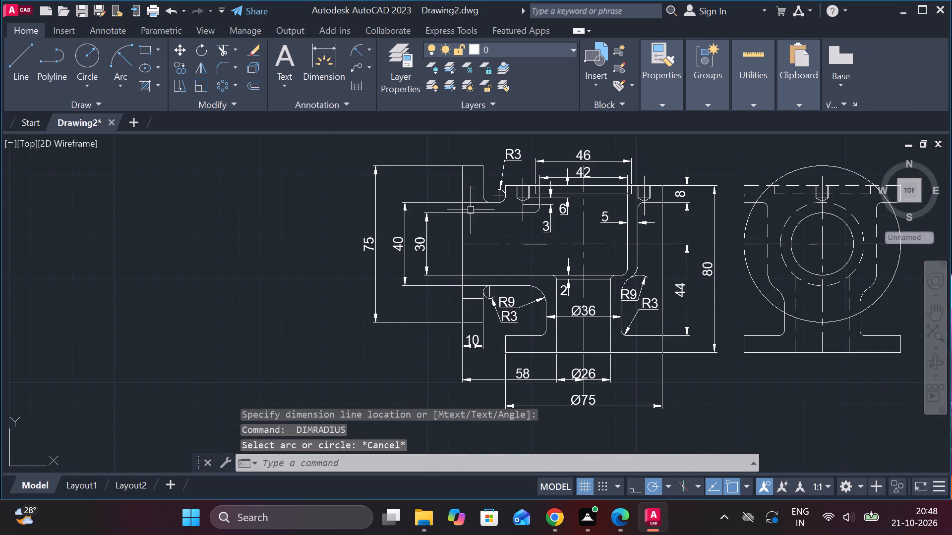
left_click(145, 82)
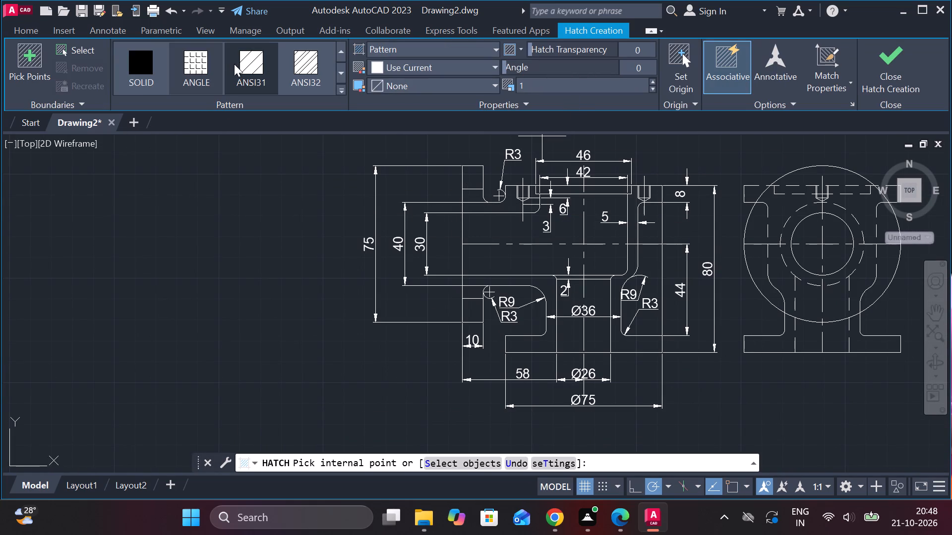
left_click(242, 63)
scroll(518, 203, "up", 3)
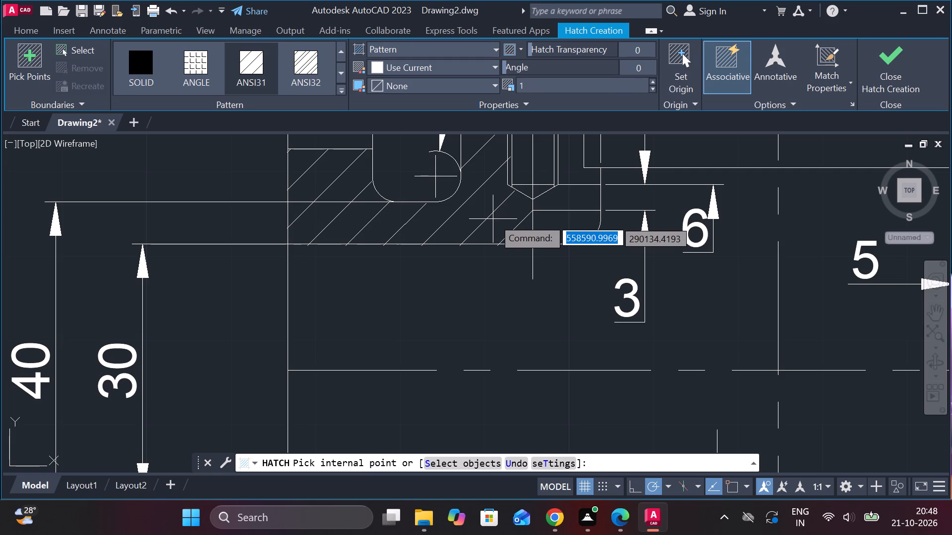
scroll(492, 214, "down", 2)
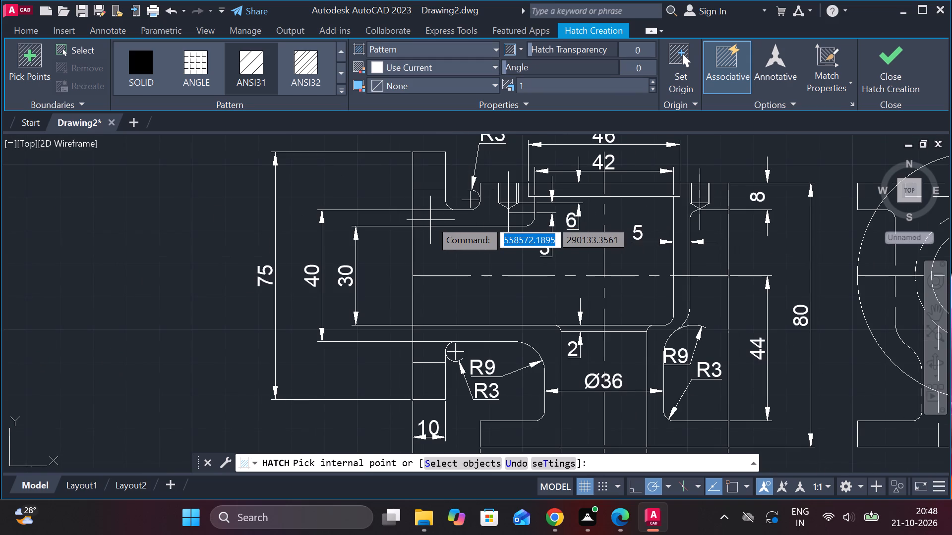
left_click(423, 171)
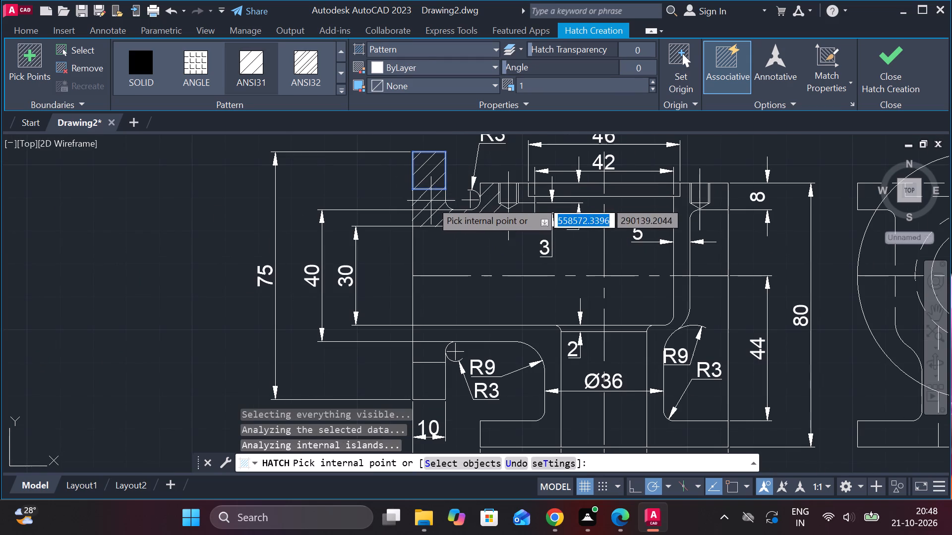
left_click_drag(542, 91, 480, 70)
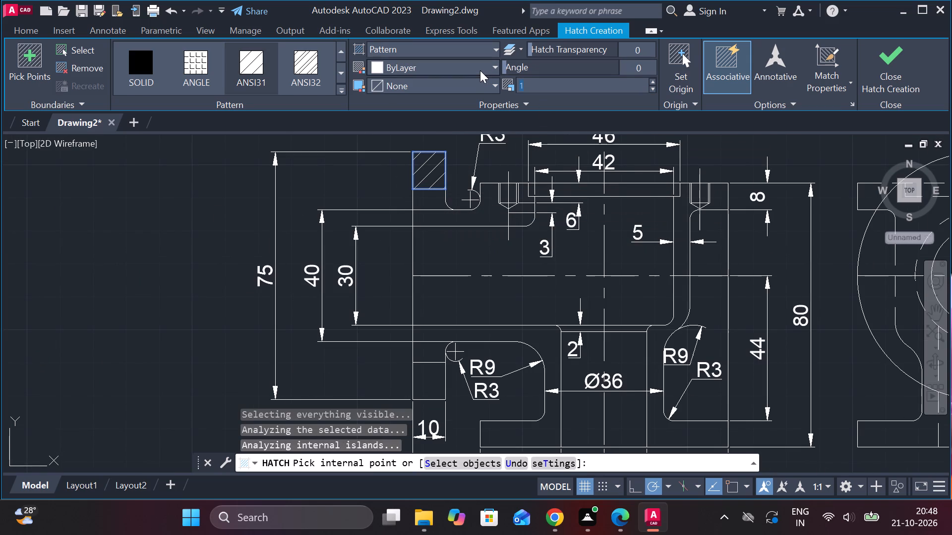
key("period")
key("7")
key("Return")
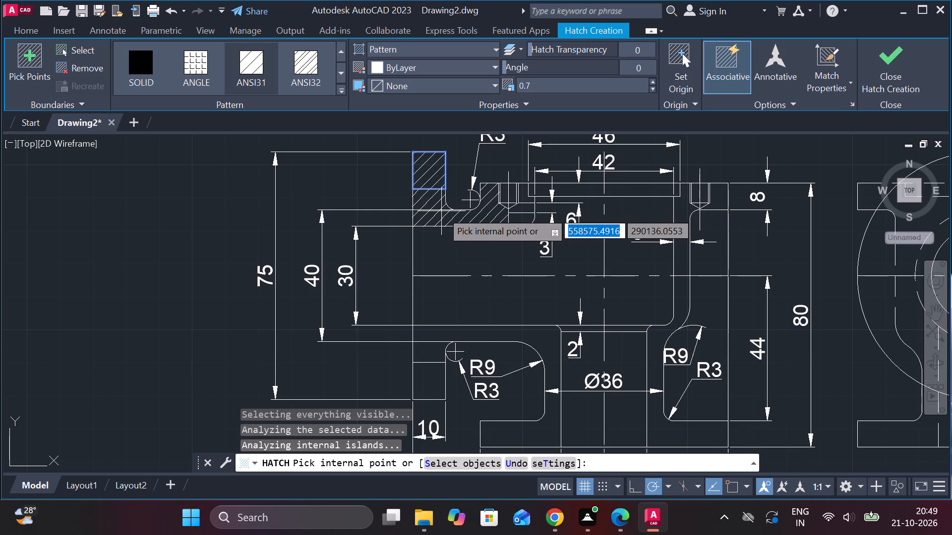
Hatch the left flange's remaining areas, the neck walls, the right wall and the bottom flange of the section with ANSI31 at scale 0.7.
left_click(441, 211)
left_click(519, 212)
left_click(519, 219)
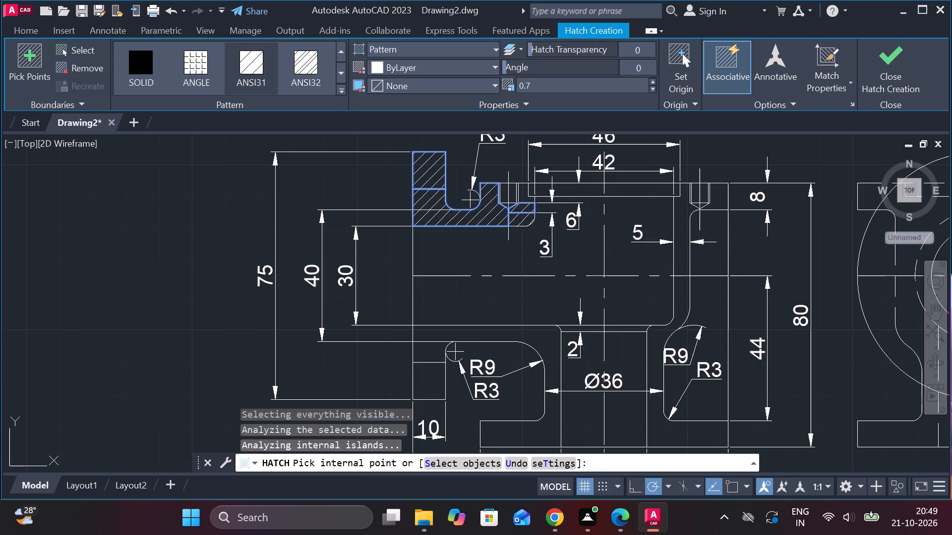
left_click(721, 205)
left_click(680, 209)
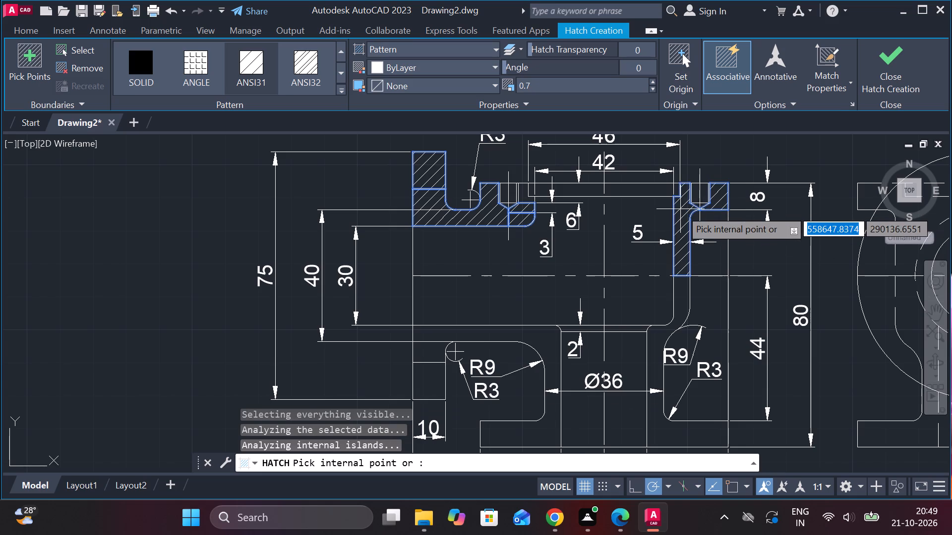
left_click(681, 303)
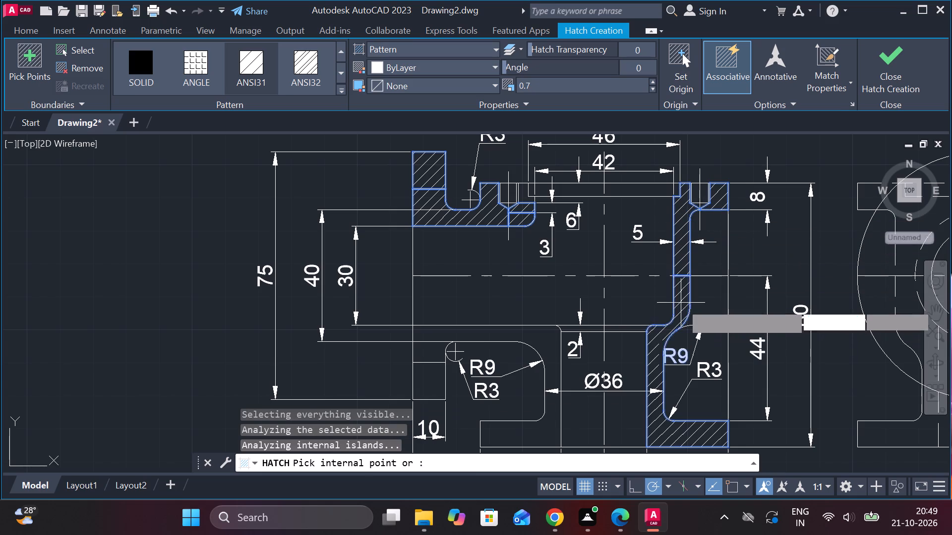
middle_click_drag(654, 321, 607, 243)
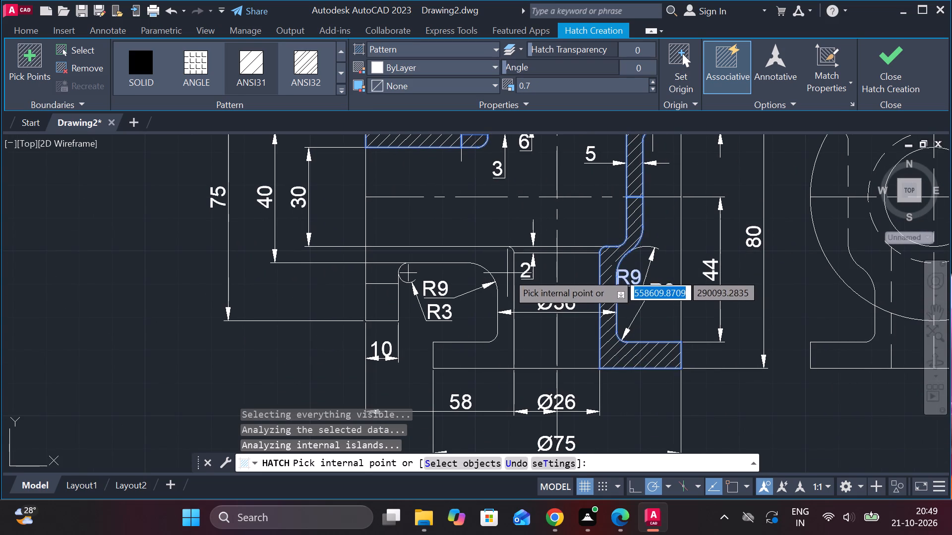
left_click(502, 267)
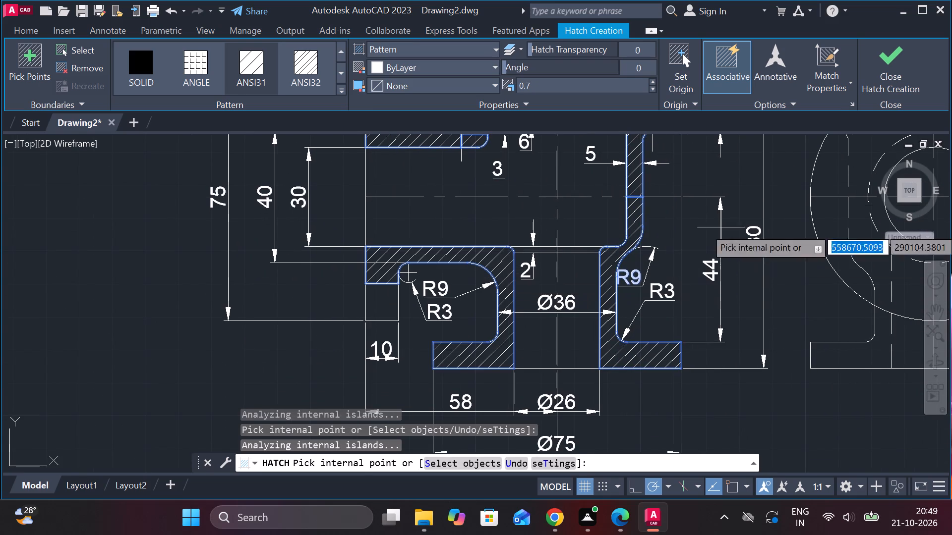
left_click(390, 297)
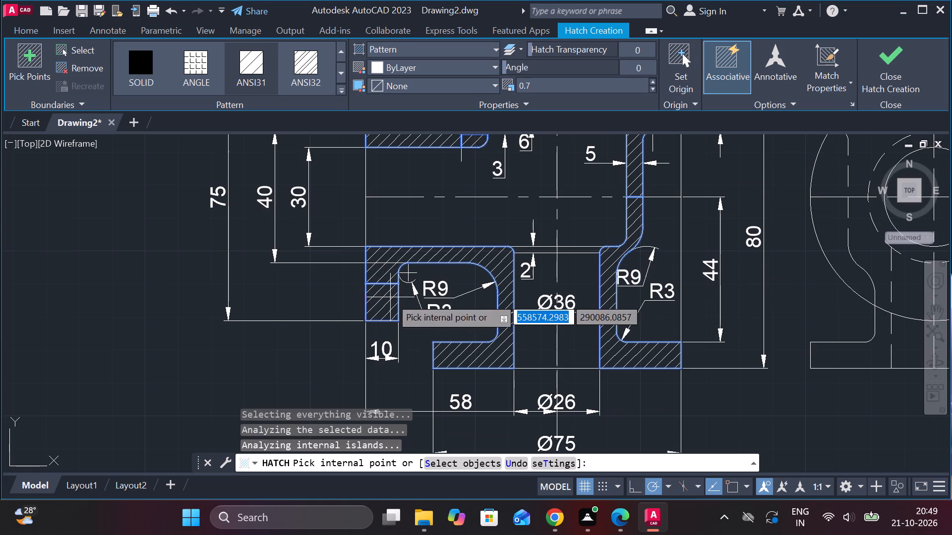
middle_click_drag(332, 221, 328, 228)
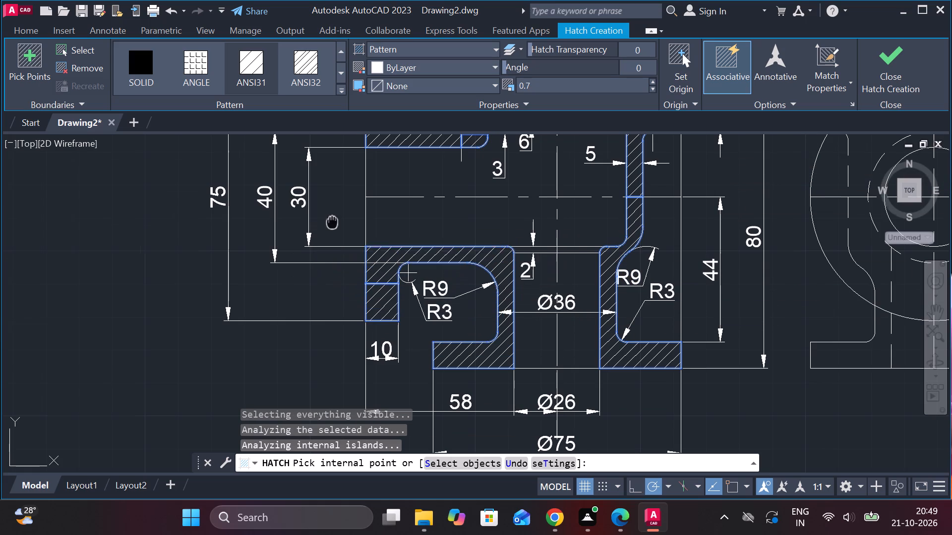
middle_click_drag(328, 228, 265, 301)
left_click(892, 73)
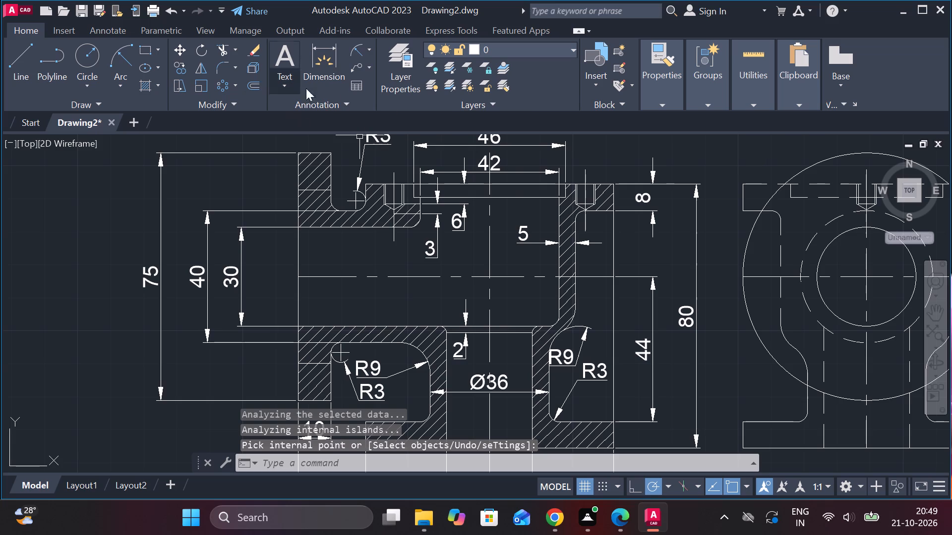
Hatch the small unfilled area between the left tapped hole and the top recess with ANSI31 at scale 0.7.
left_click(150, 86)
scroll(407, 199, "up", 2)
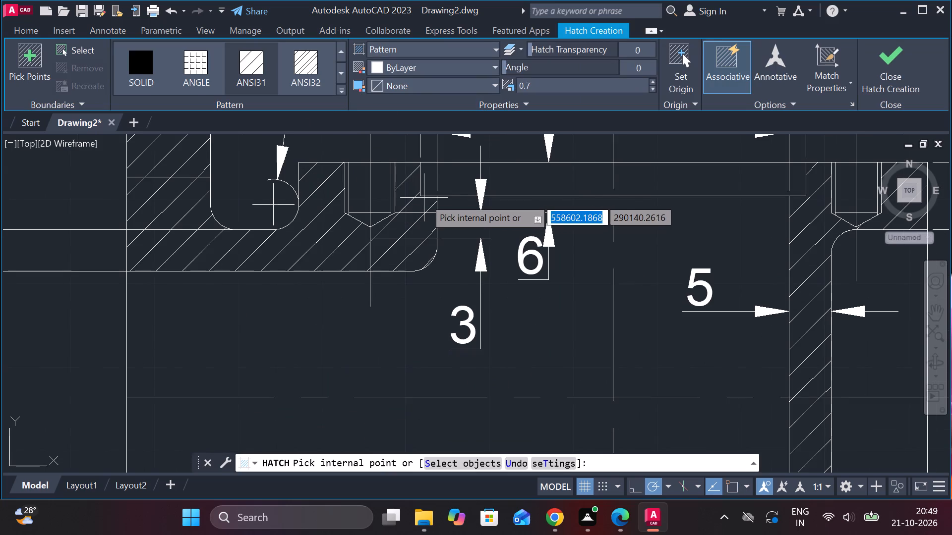
left_click(414, 196)
left_click(886, 70)
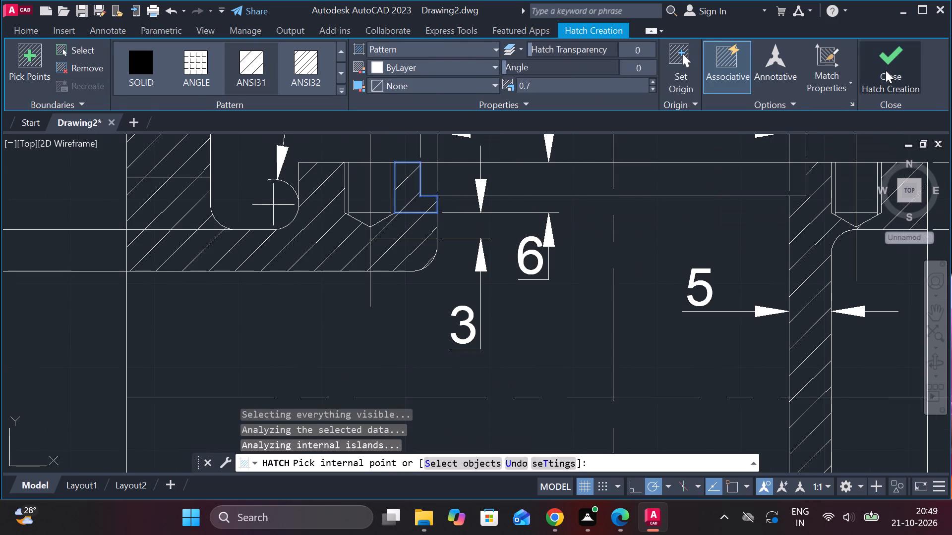
scroll(680, 182, "down", 3)
middle_click_drag(765, 370, 676, 316)
key("Escape")
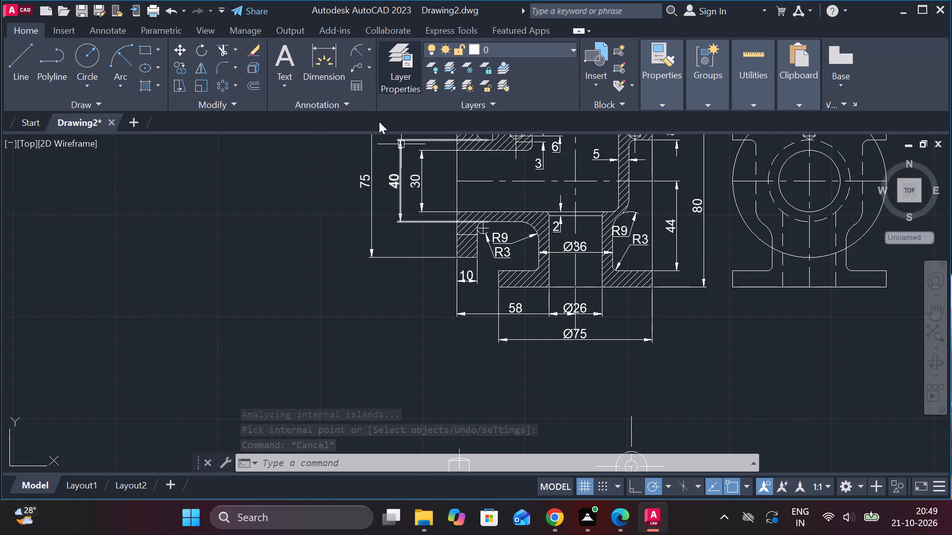
Add a multileader reading "4 HOLES DIA 8" from the left flange's lower outer face, with its text below and outside the flange.
scroll(379, 171, "up", 1)
left_click(354, 68)
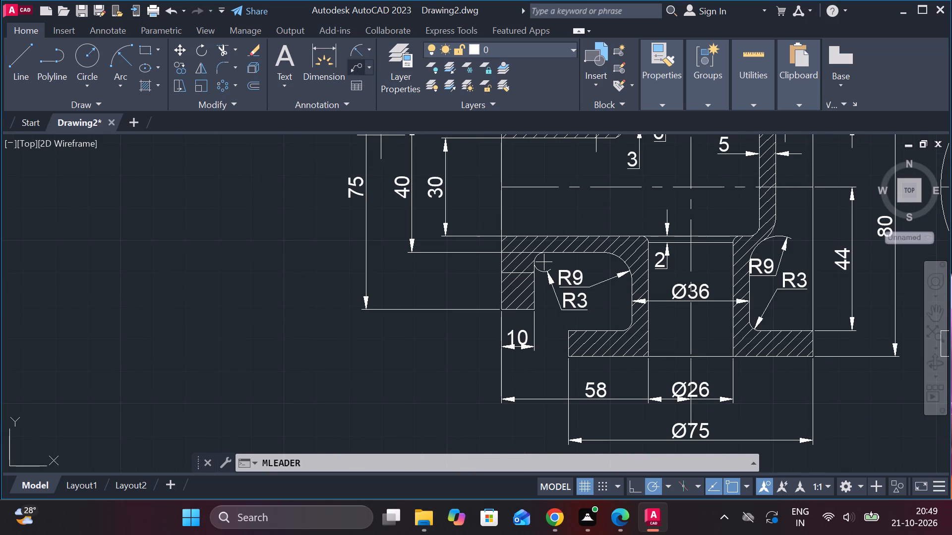
middle_click_drag(474, 328, 461, 280)
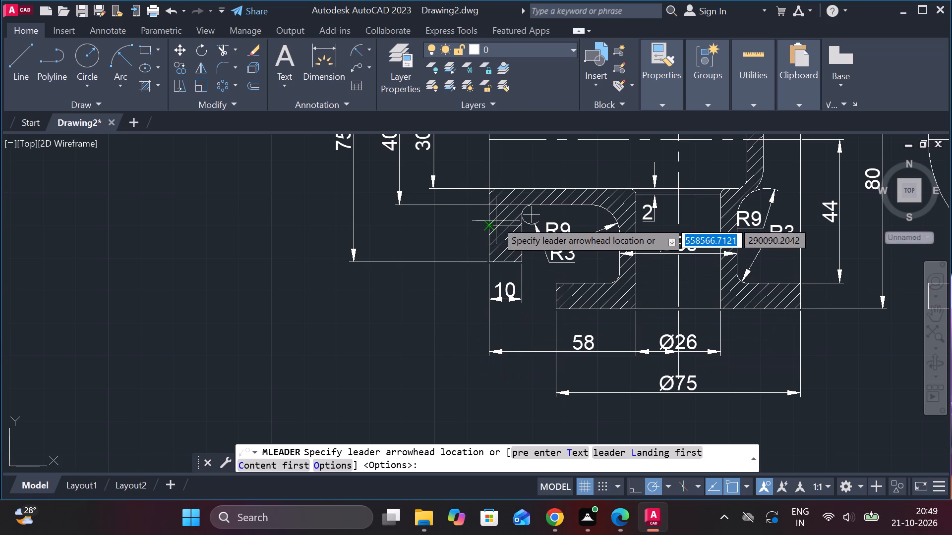
left_click(496, 220)
left_click(417, 338)
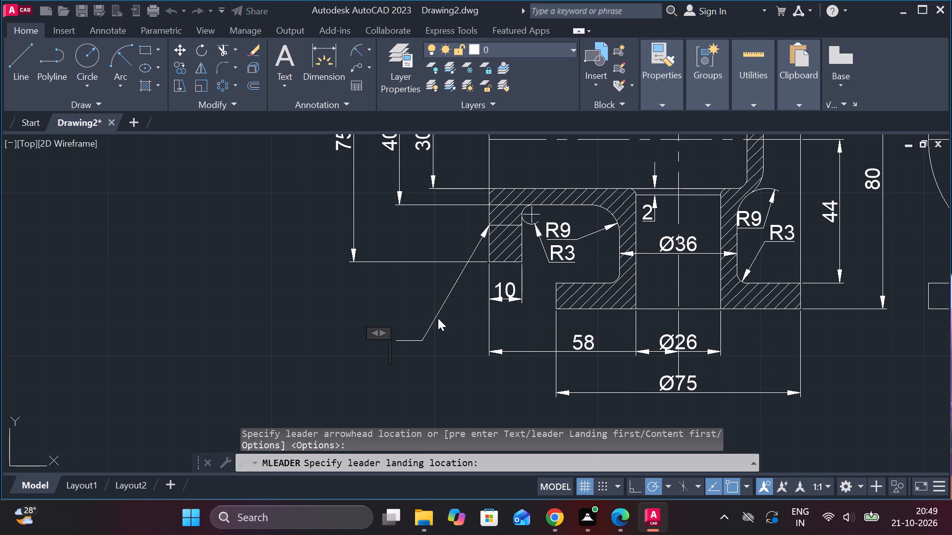
key("4")
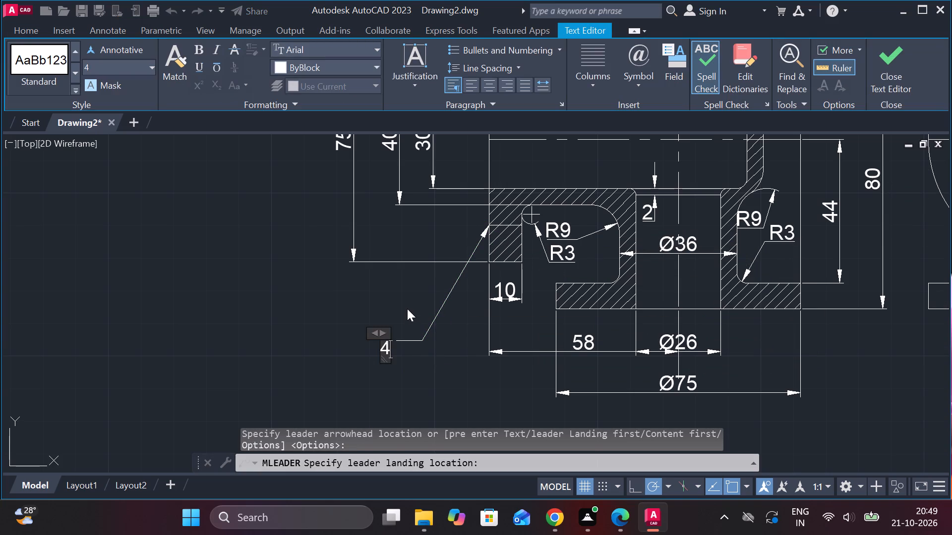
key("space")
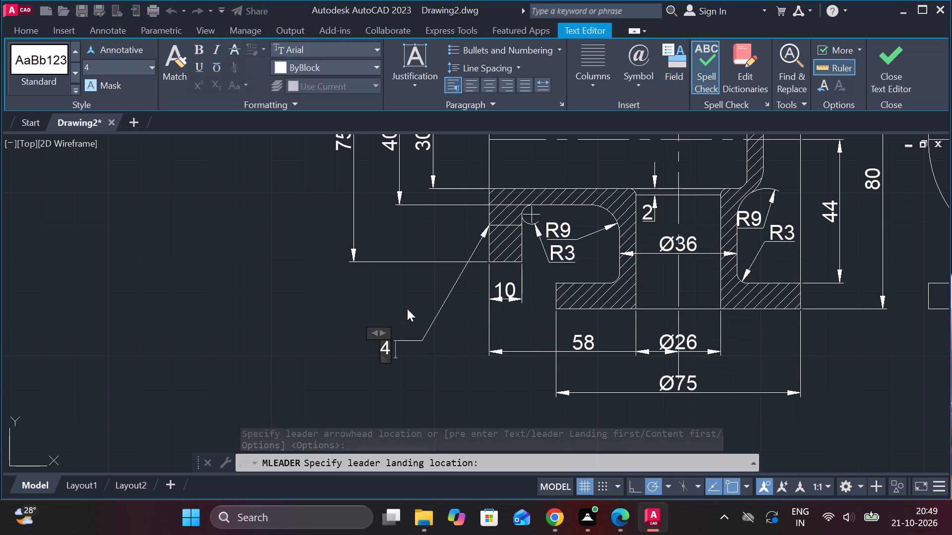
type("HOLES")
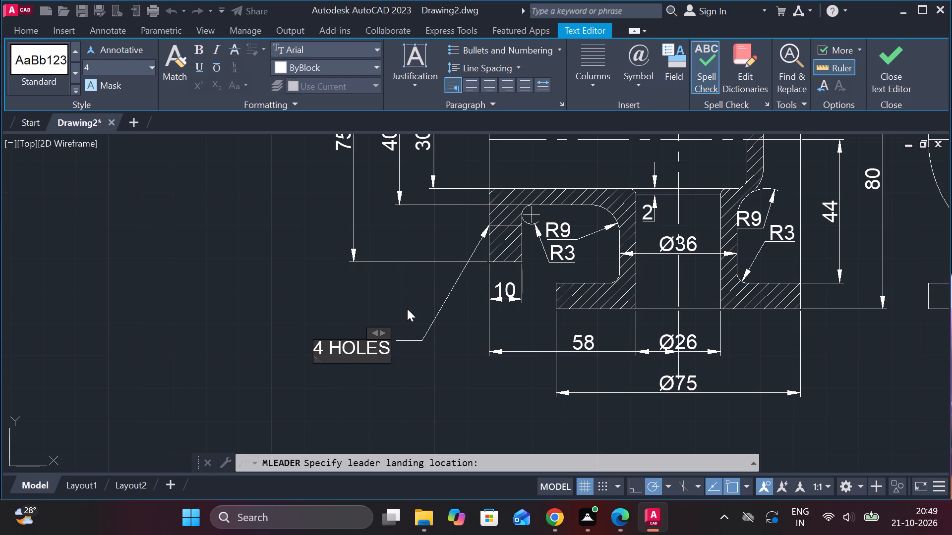
key("space")
type("DIA")
key("space")
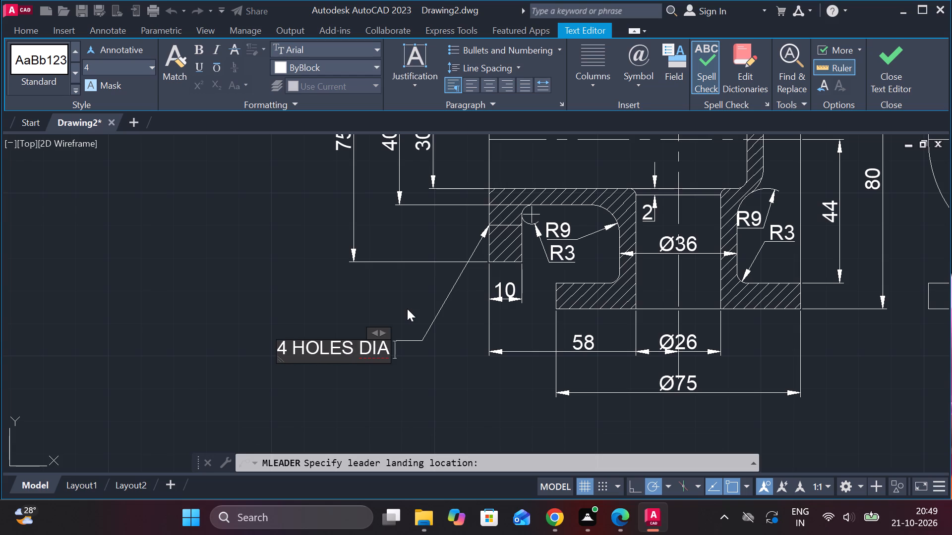
key("8")
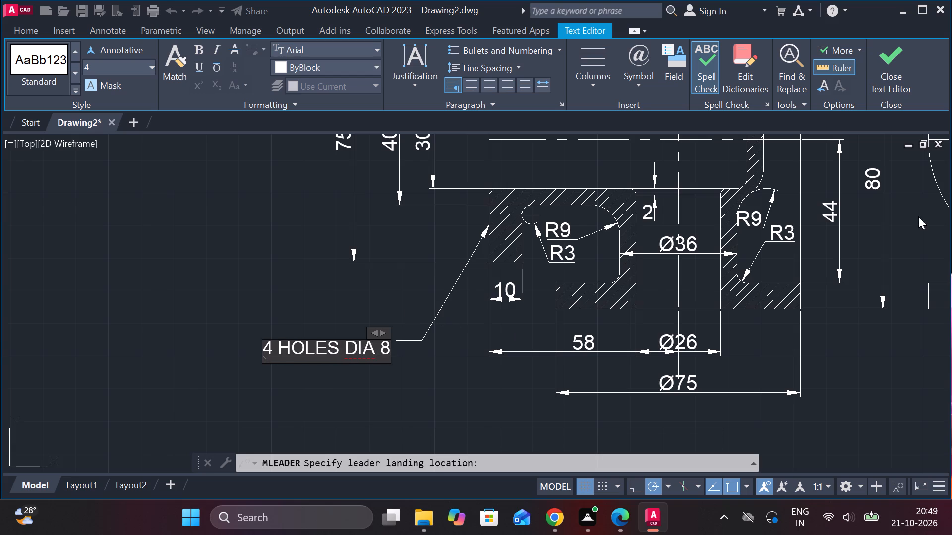
left_click(900, 64)
Add a diameter symbol before the vertical 75, 40 and 30 dimensions beside the left flange.
scroll(482, 262, "down", 2)
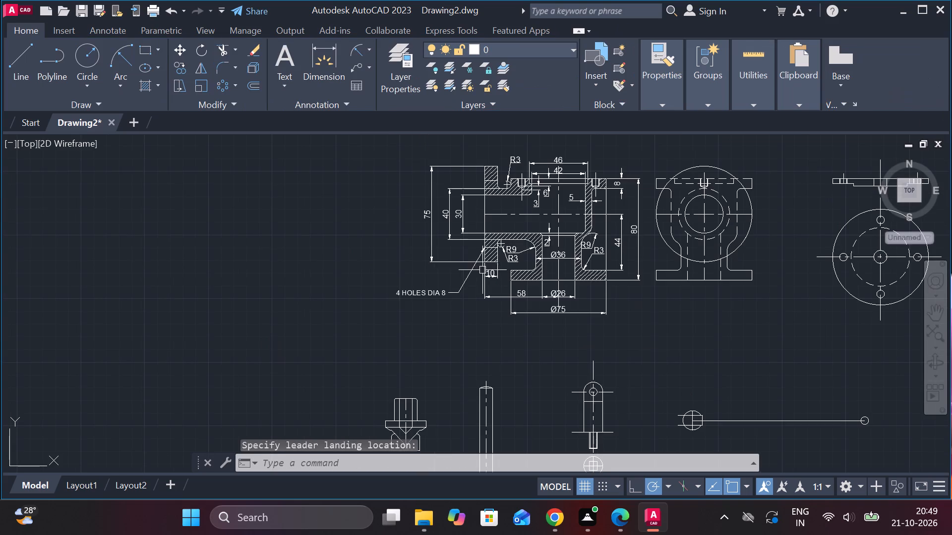
scroll(464, 276, "up", 1)
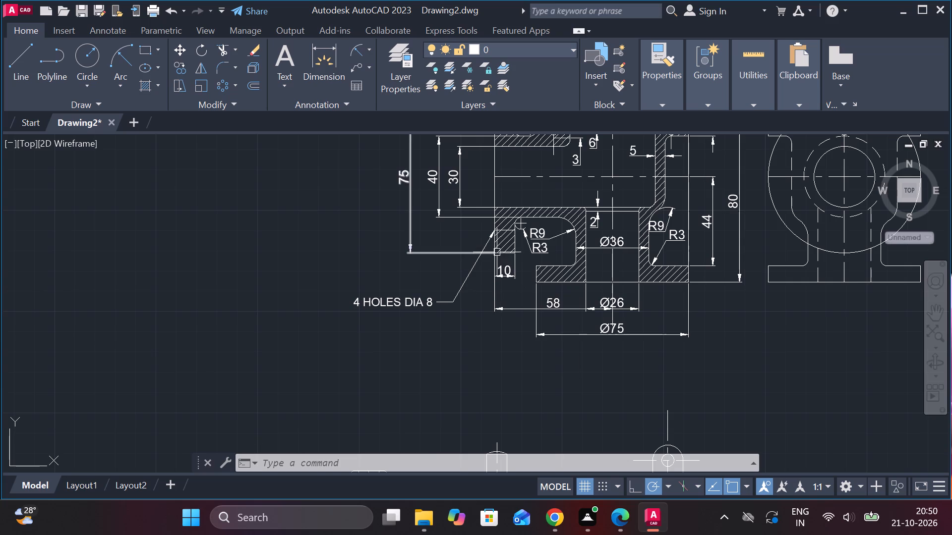
scroll(441, 231, "up", 2)
middle_click_drag(444, 234, 448, 276)
middle_click_drag(377, 157, 376, 203)
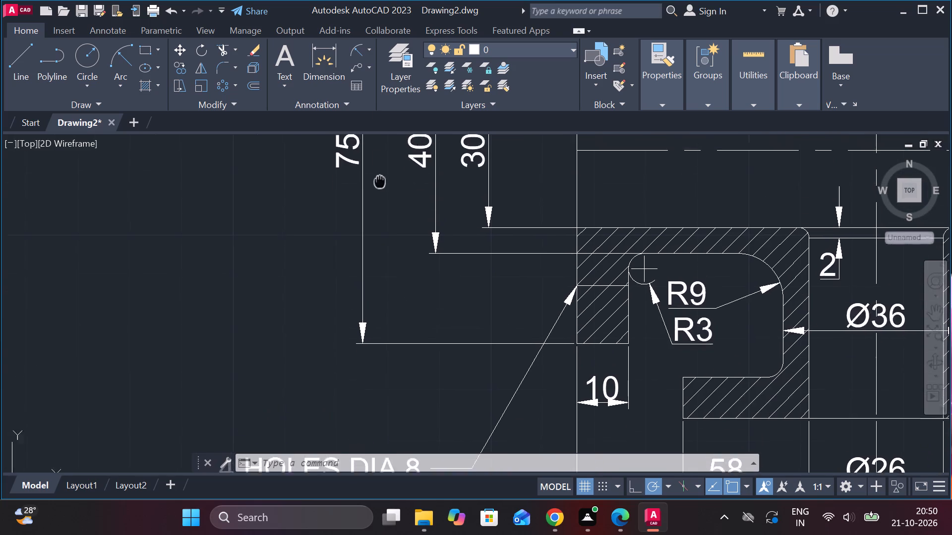
middle_click_drag(376, 203, 359, 260)
double_click(323, 230)
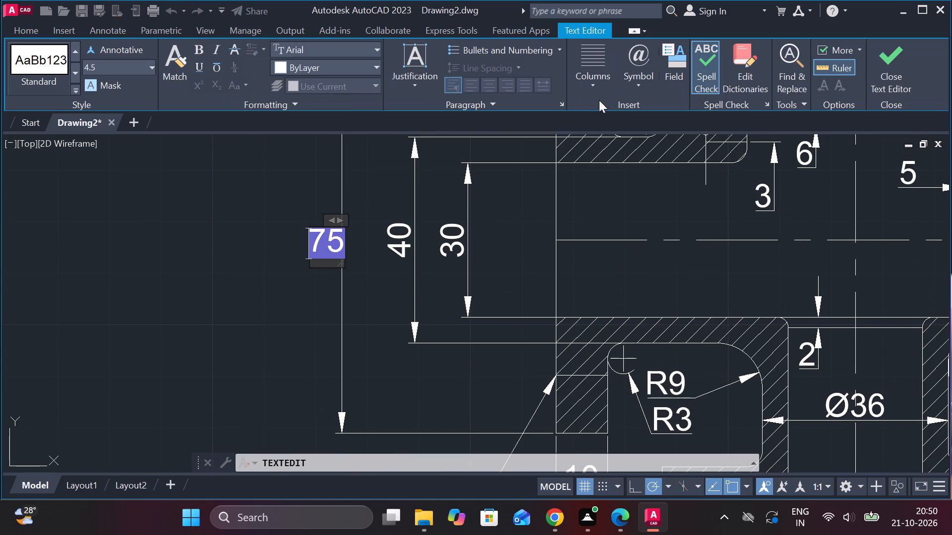
left_click(635, 87)
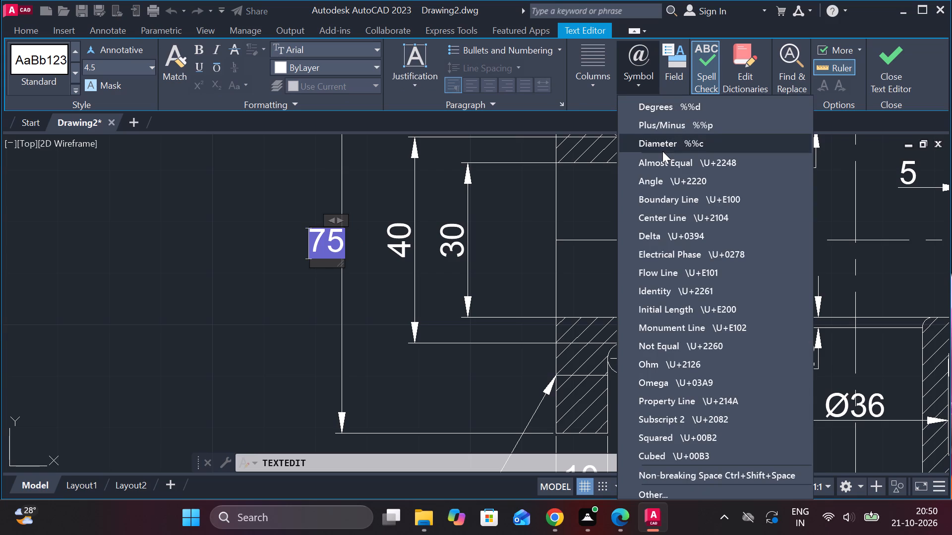
left_click(662, 151)
left_click(409, 226)
double_click(404, 229)
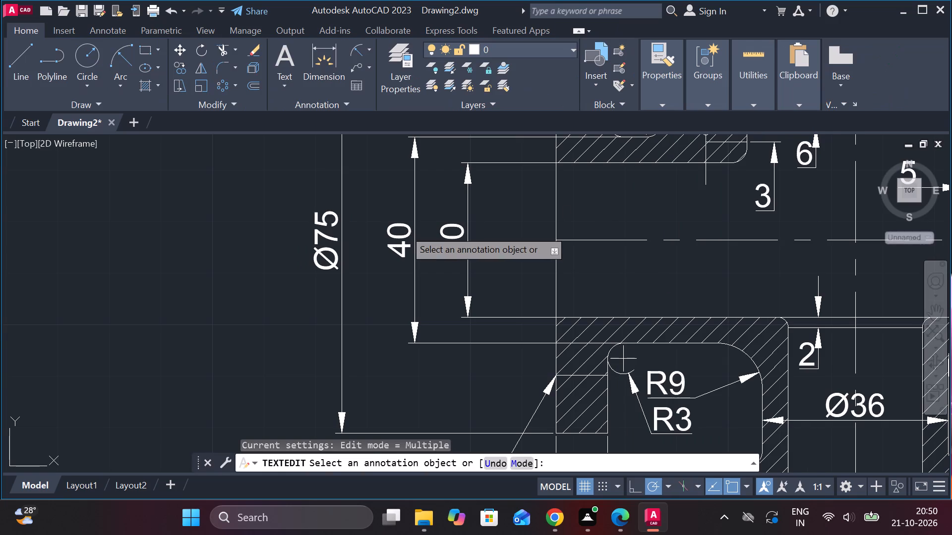
left_click(626, 91)
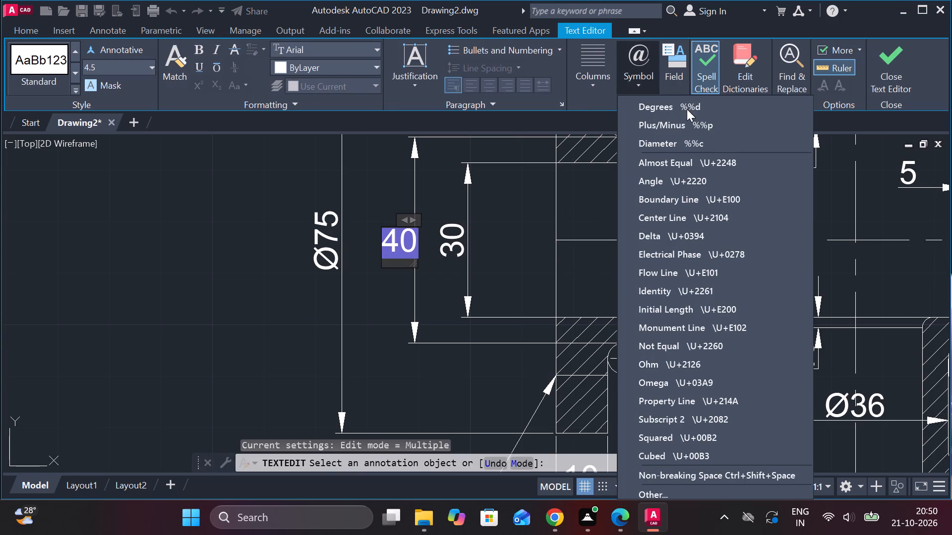
left_click(662, 135)
left_click(514, 212)
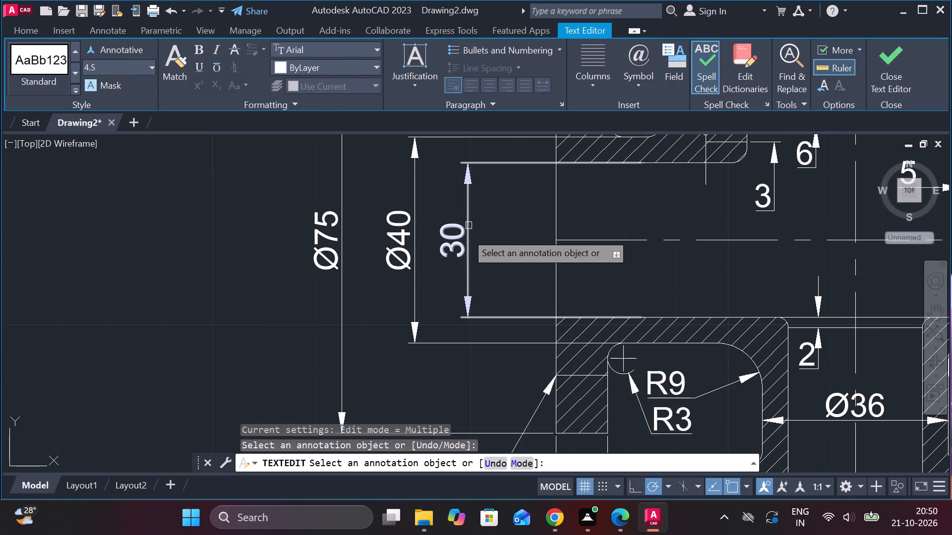
double_click(466, 233)
left_click(639, 87)
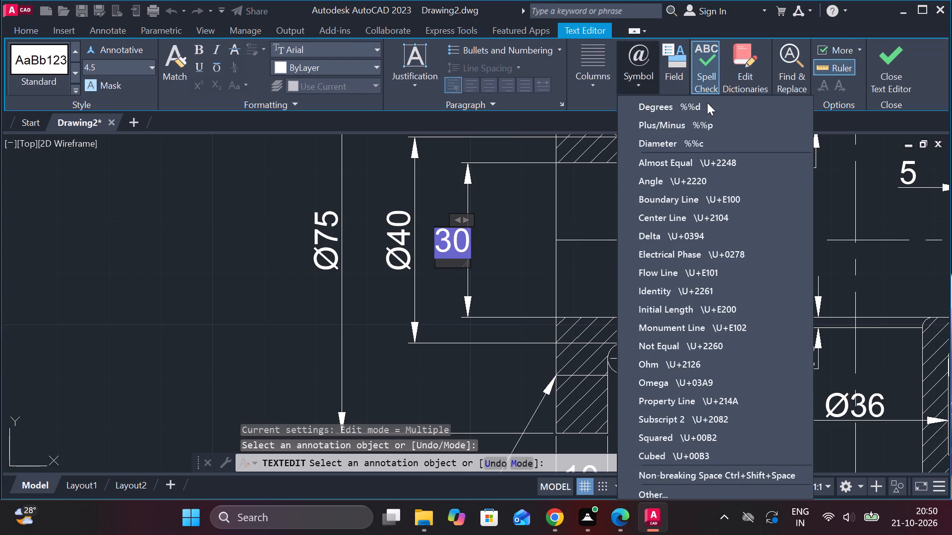
left_click(647, 144)
left_click(546, 239)
Add a diameter symbol before the 42 and 46 dimensions above the section's top opening.
middle_click_drag(667, 185, 491, 267)
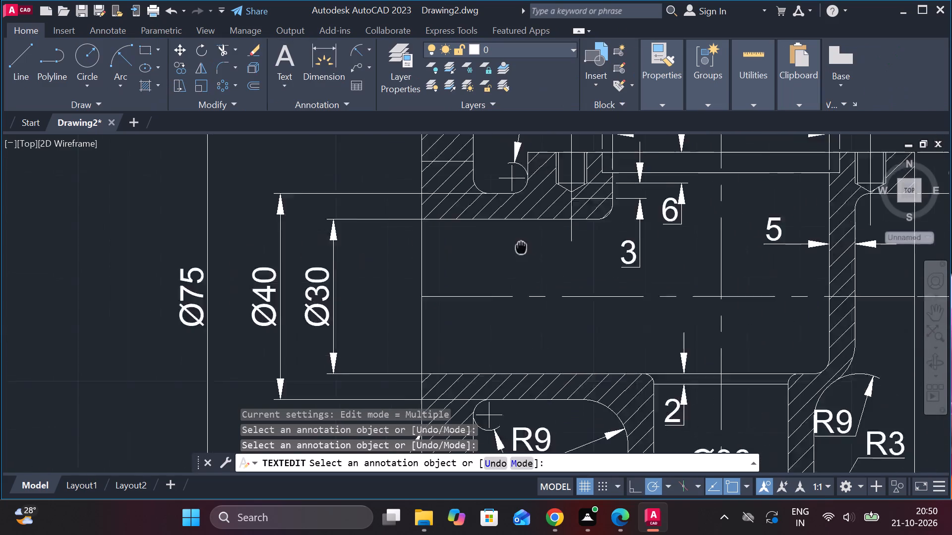
middle_click_drag(491, 267, 490, 268)
middle_click_drag(664, 215, 499, 268)
scroll(520, 163, "up", 1)
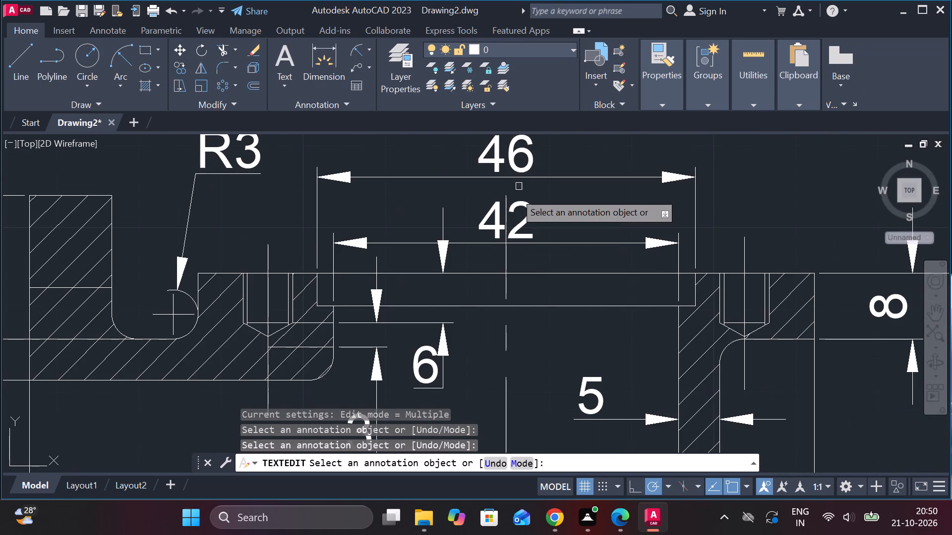
double_click(500, 209)
left_click(639, 81)
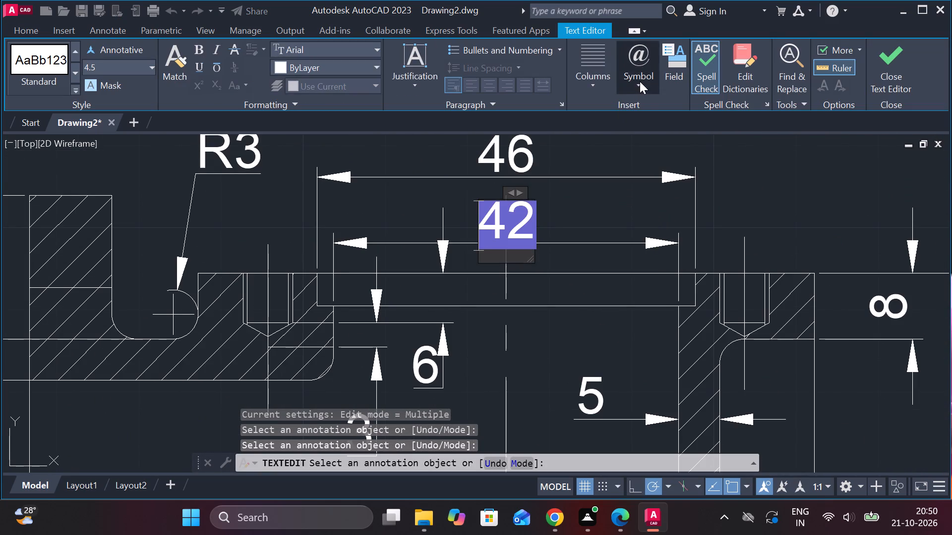
left_click(671, 144)
left_click(524, 157)
double_click(504, 156)
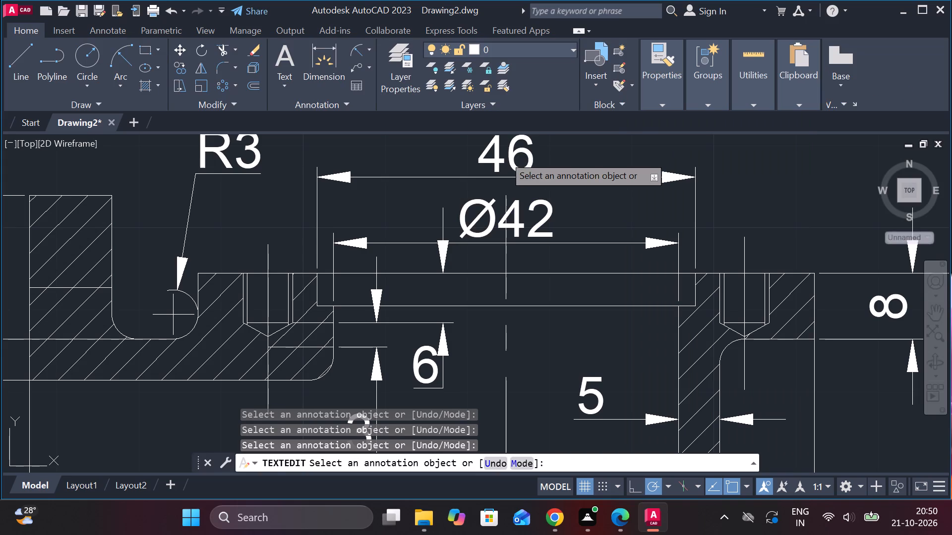
left_click(649, 86)
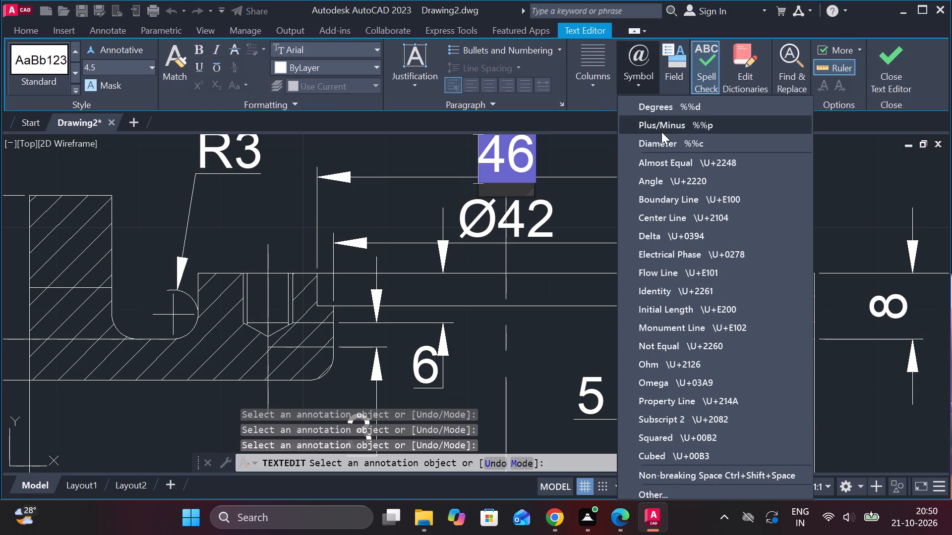
left_click(661, 135)
left_click(615, 199)
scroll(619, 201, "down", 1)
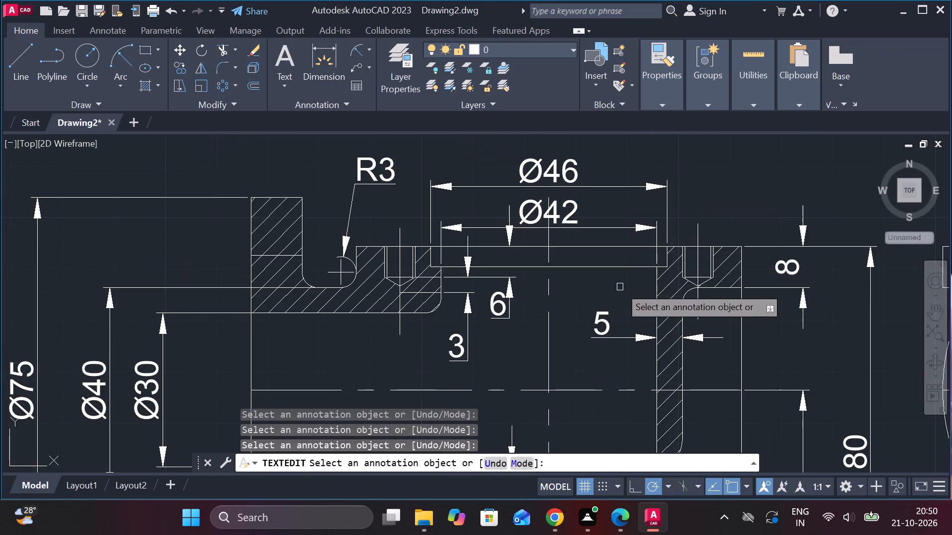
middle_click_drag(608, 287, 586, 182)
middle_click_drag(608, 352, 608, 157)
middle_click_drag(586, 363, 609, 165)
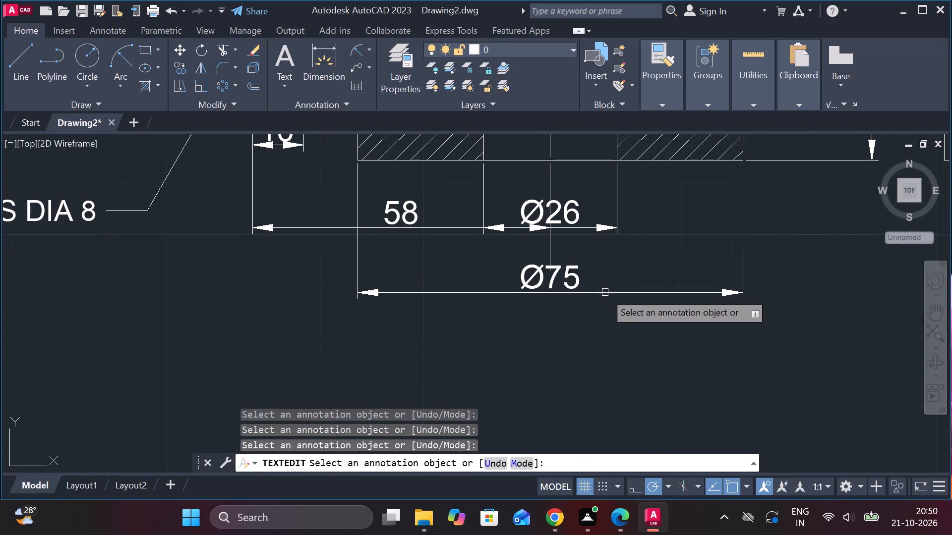
Extend the left flange's leader note by appending ", EQI SP PCD 56" after "4 HOLES DIA 8".
scroll(615, 274, "down", 2)
middle_click_drag(716, 287, 497, 291)
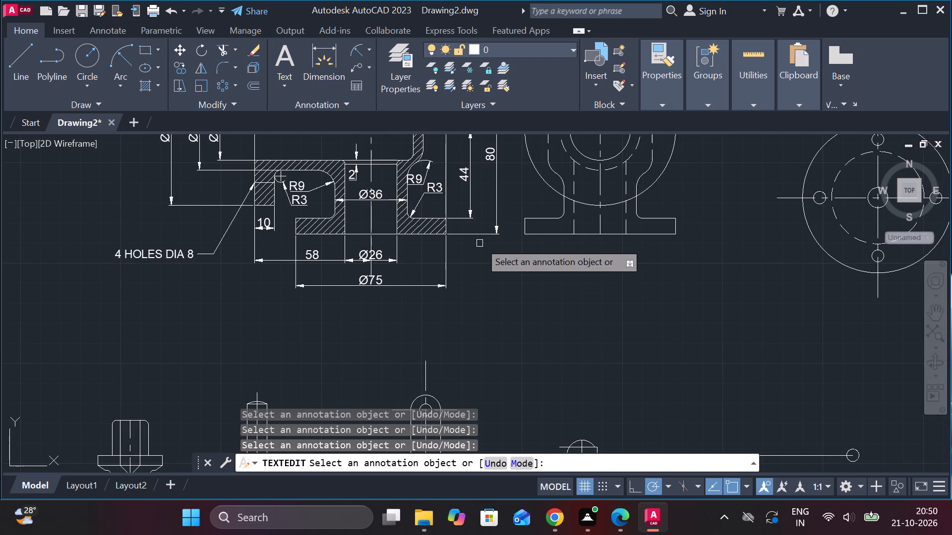
middle_click_drag(551, 235, 534, 269)
scroll(477, 181, "up", 1)
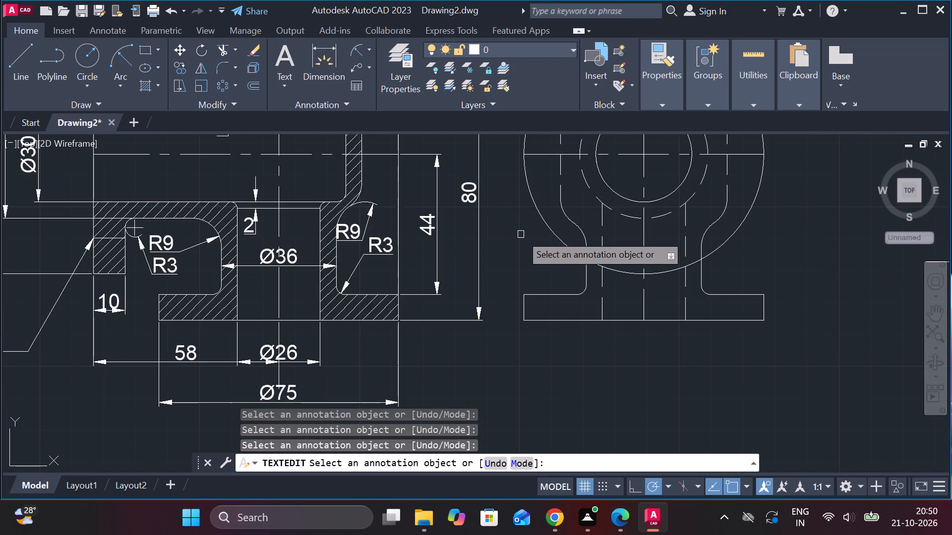
scroll(513, 249, "down", 1)
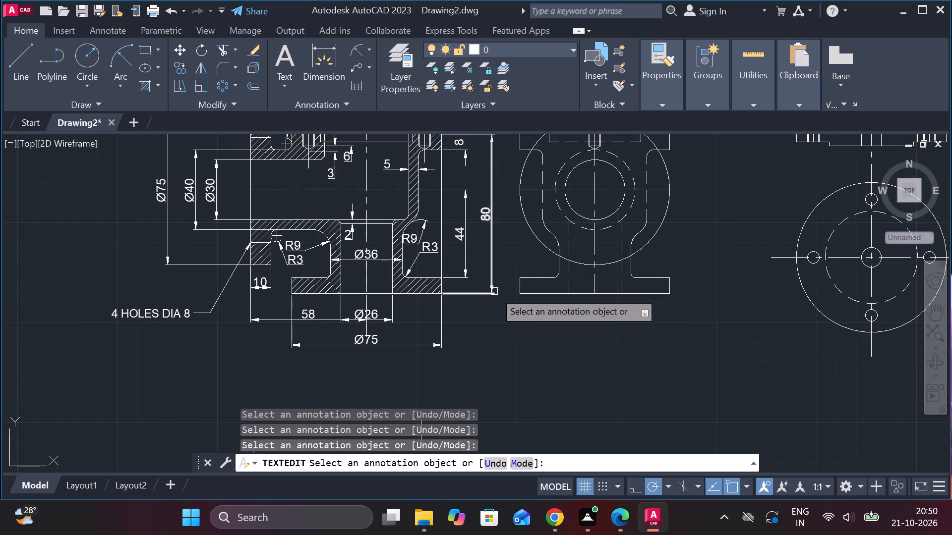
scroll(439, 304, "down", 2)
scroll(366, 278, "up", 3)
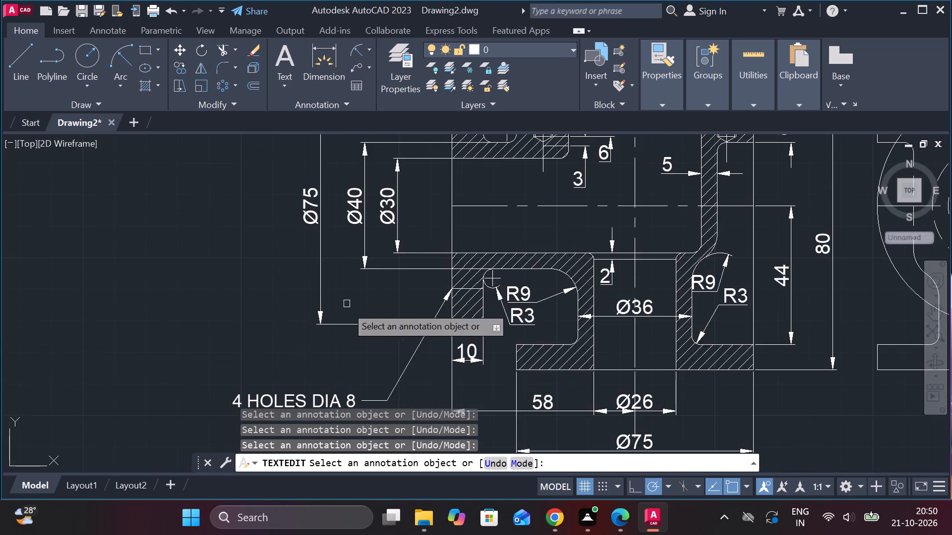
middle_click_drag(347, 311, 588, 156)
double_click(553, 249)
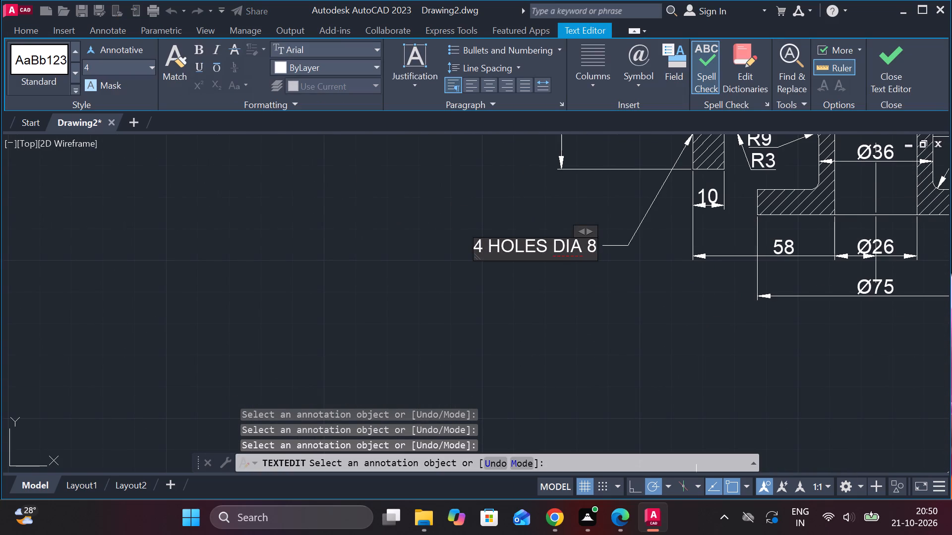
left_click(595, 252)
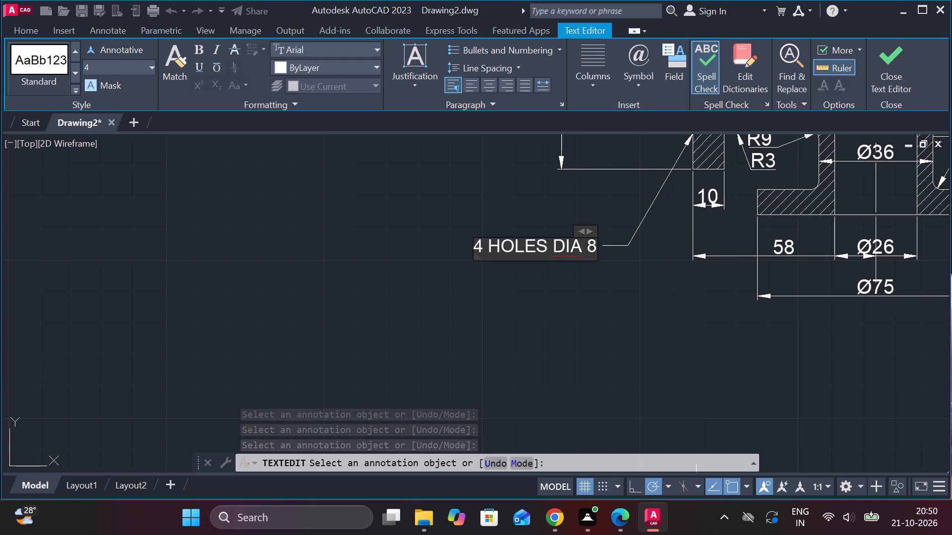
key("comma")
key("space")
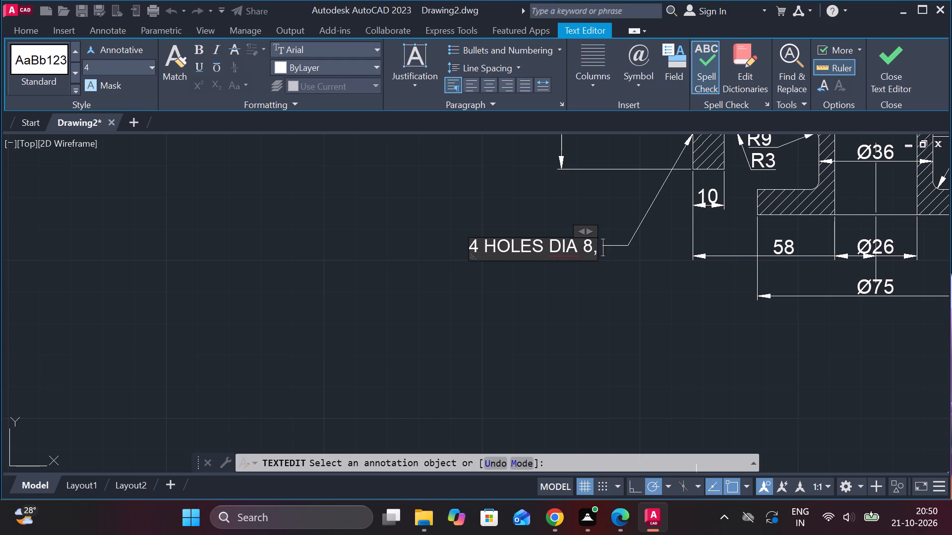
type("EQI")
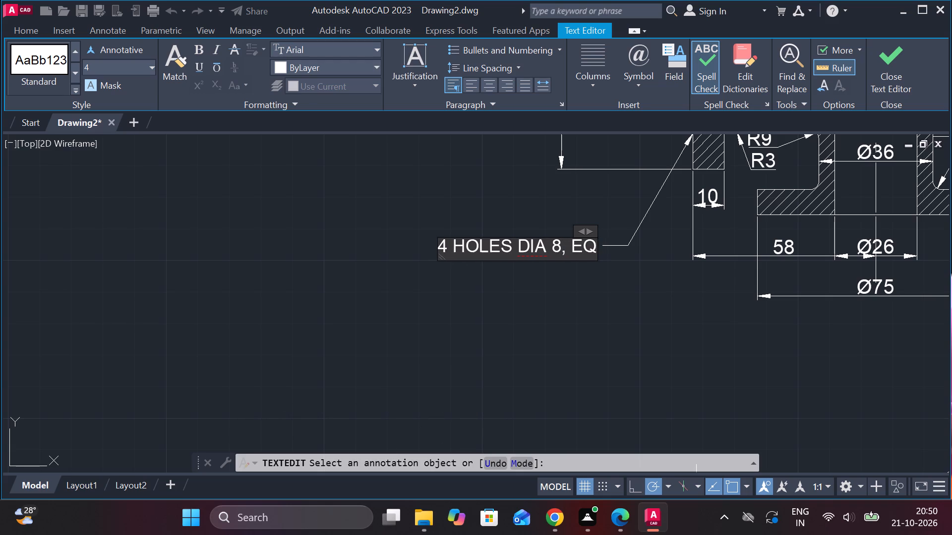
key("space")
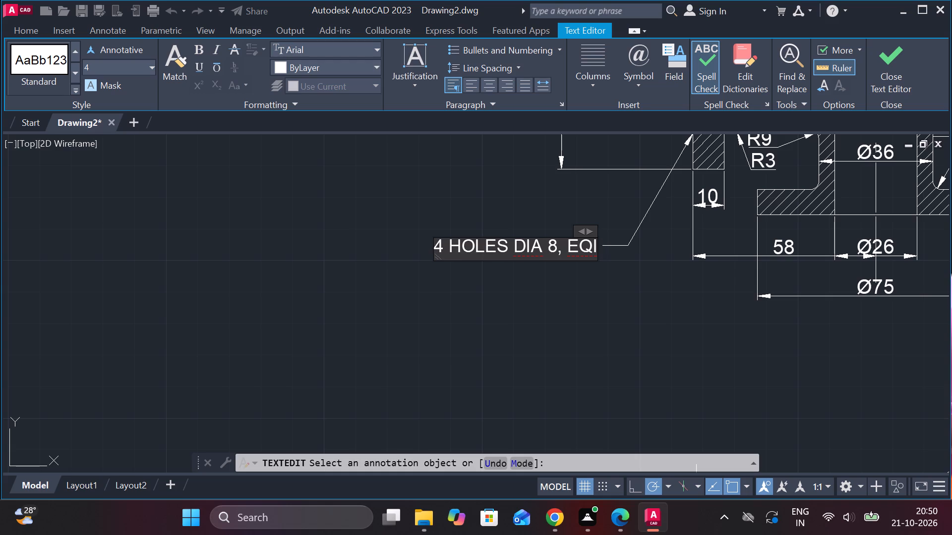
type("S0")
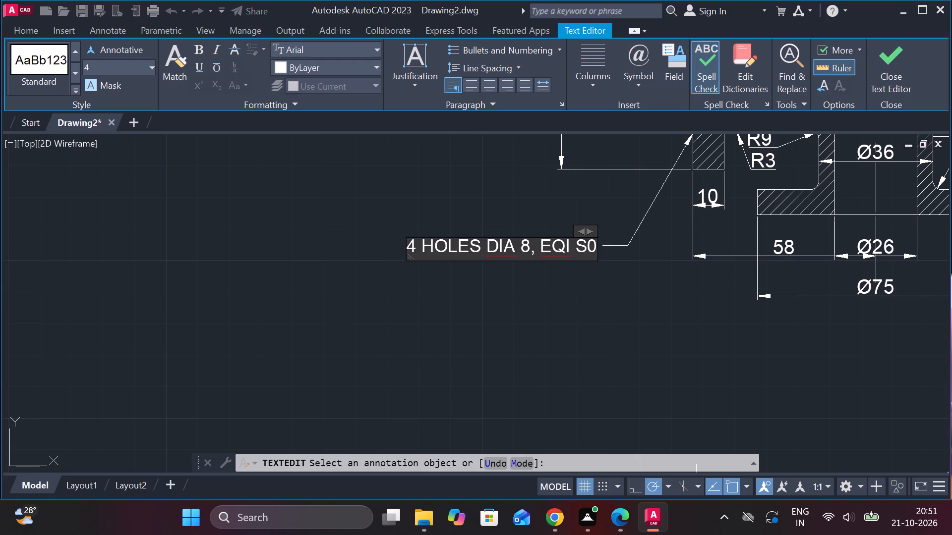
key("BackSpace")
key("p")
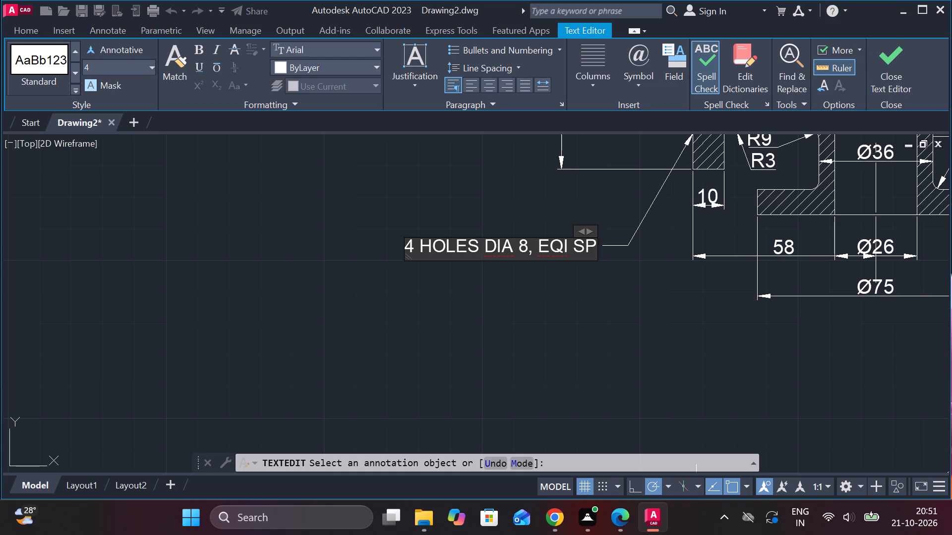
key("space")
key("space")
type("PCD")
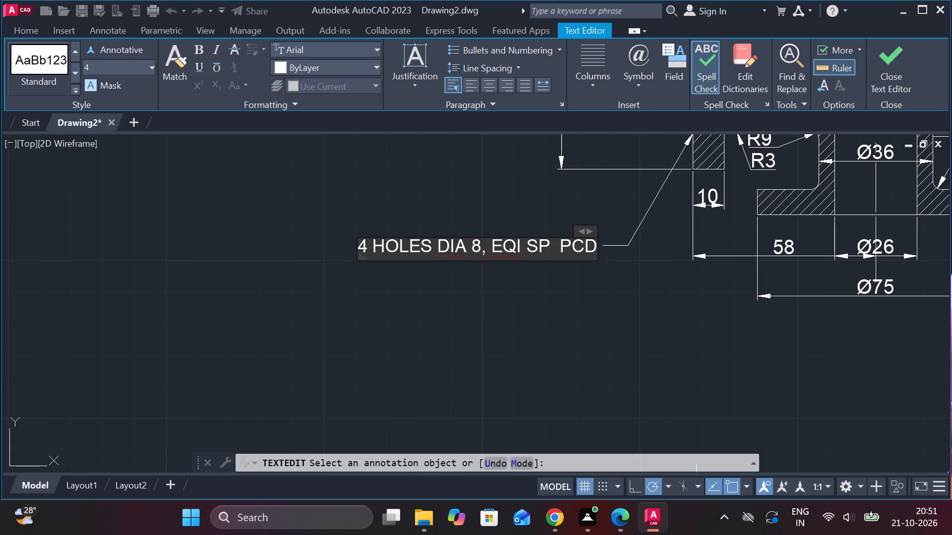
key("space")
type("56")
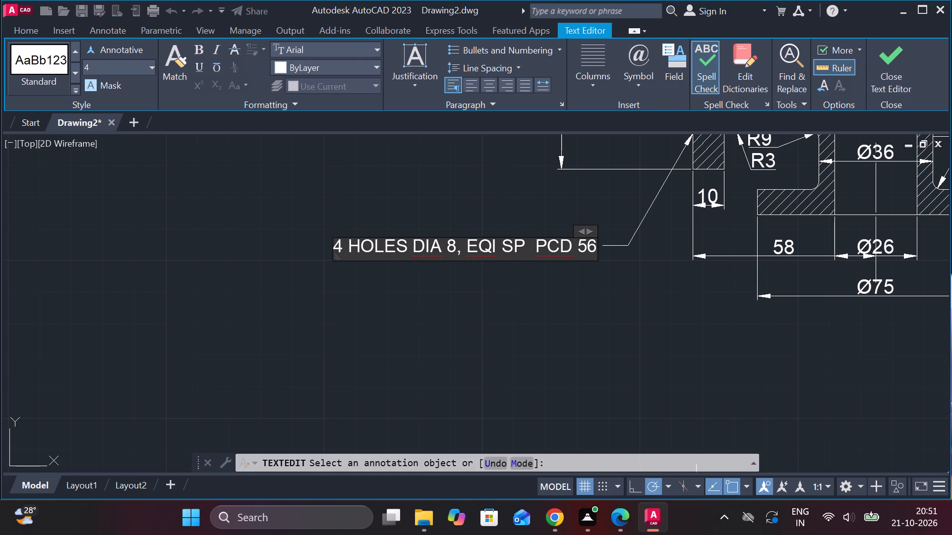
Break the left flange's note into two lines, starting the second line at "EQI SP", and finish the text edit.
left_click(464, 246)
key("Return")
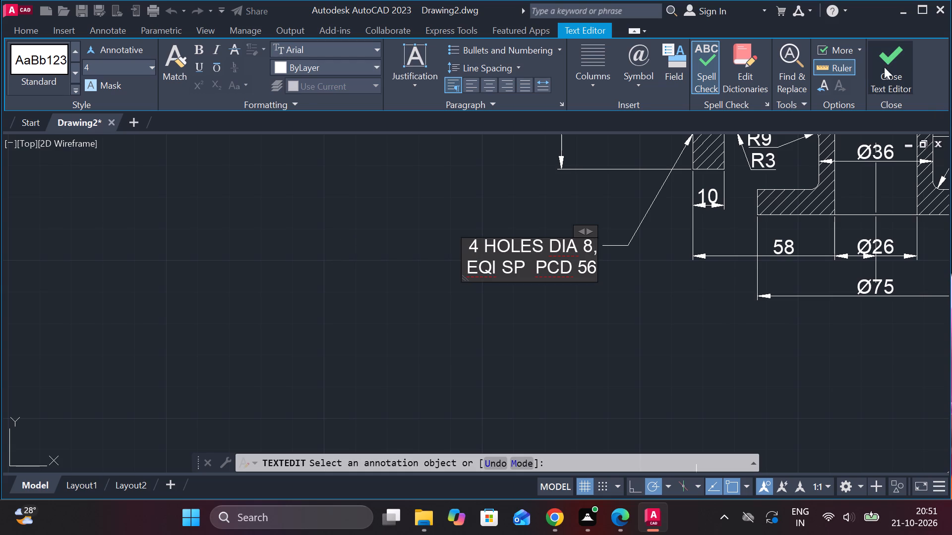
left_click(877, 64)
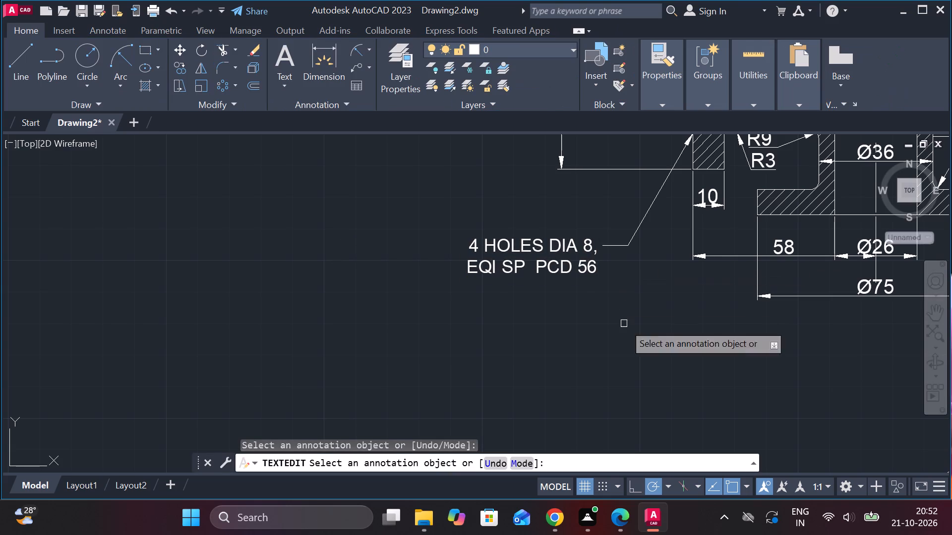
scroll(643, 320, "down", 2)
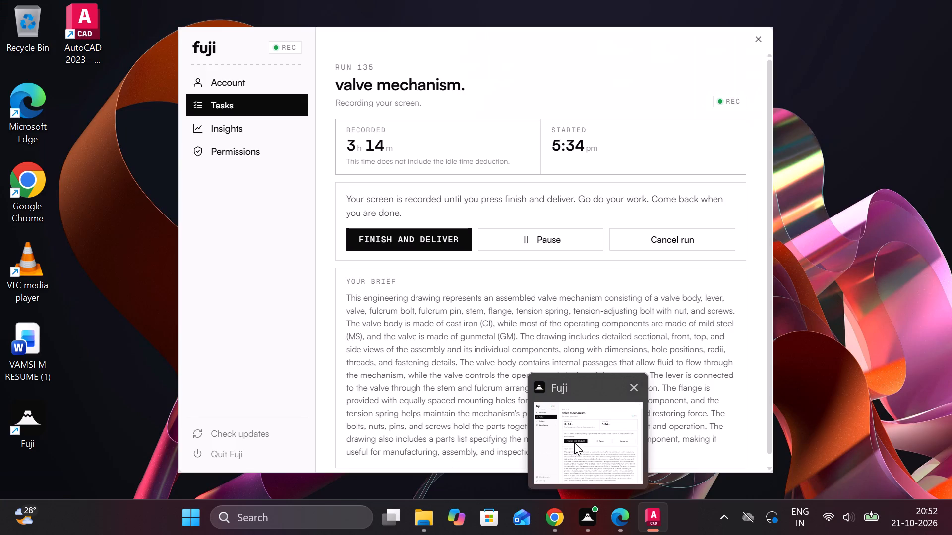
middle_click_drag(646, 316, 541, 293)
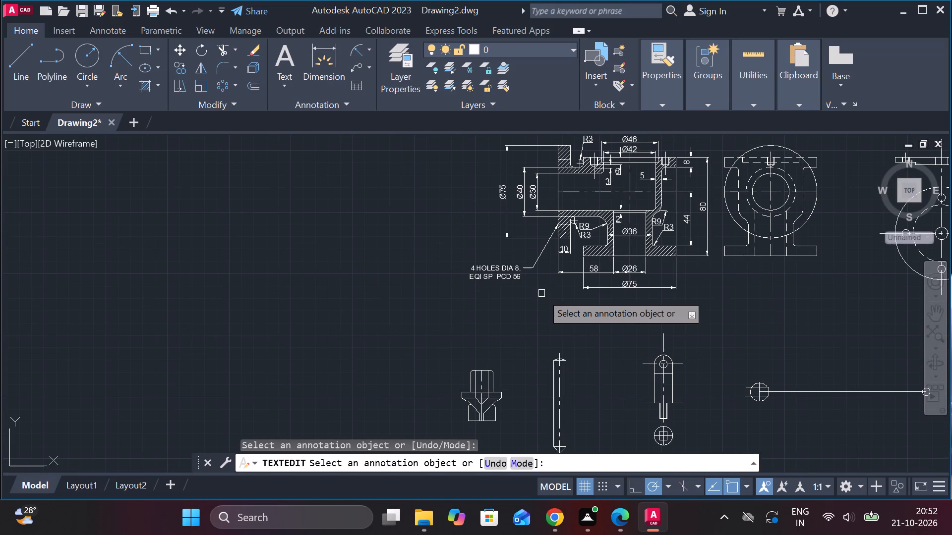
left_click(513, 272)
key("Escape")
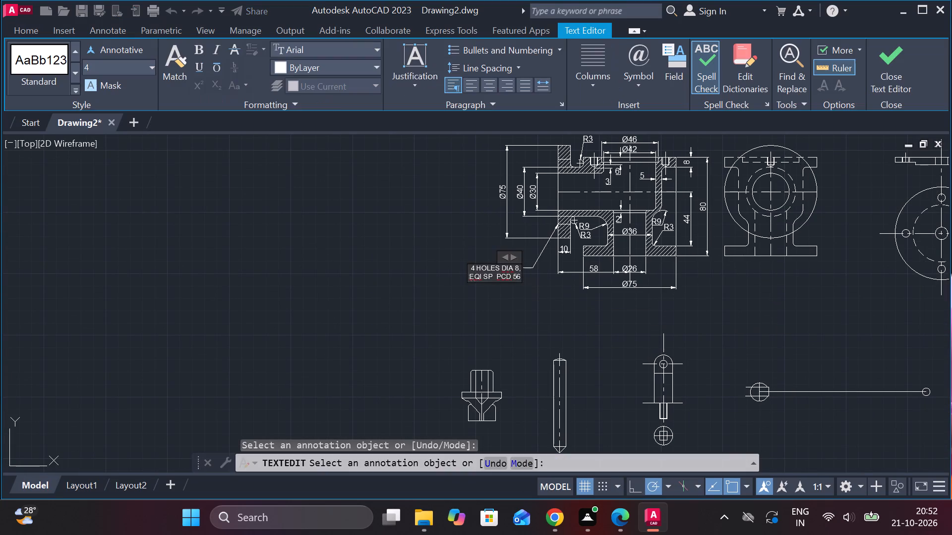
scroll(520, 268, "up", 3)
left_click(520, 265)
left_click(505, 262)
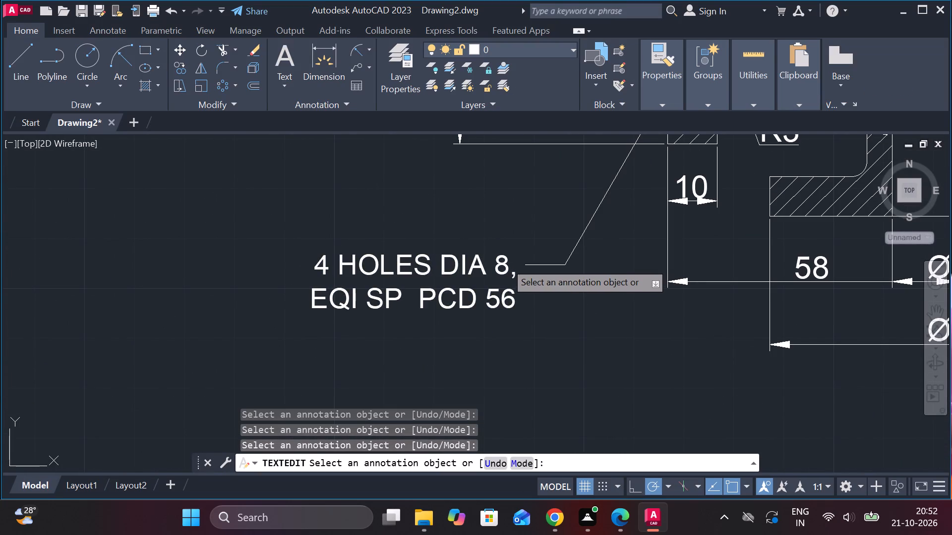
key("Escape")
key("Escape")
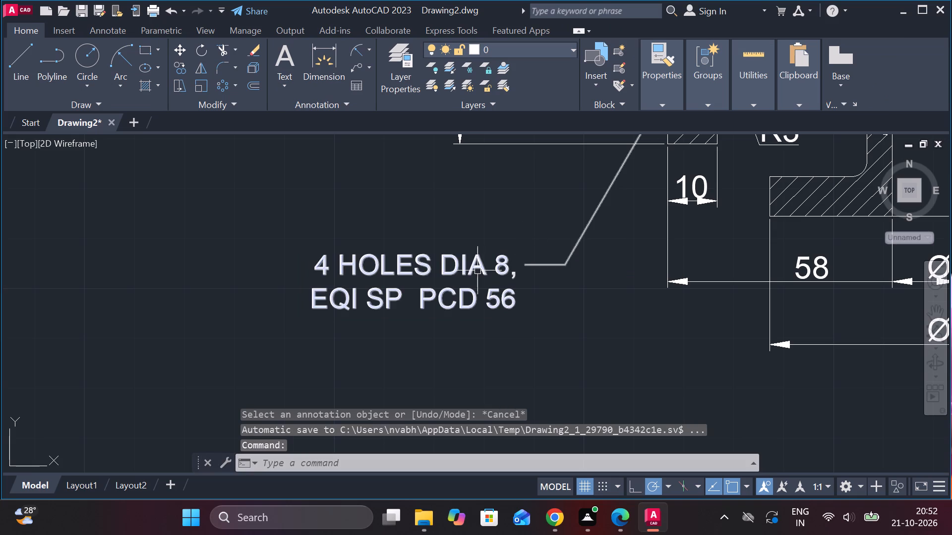
Copy the left flange's hole-note leader from its arrow tip to the underside of the bottom flange, on the right of the bore.
left_click(475, 272)
type("CO")
key("Return")
middle_click_drag(615, 226, 504, 323)
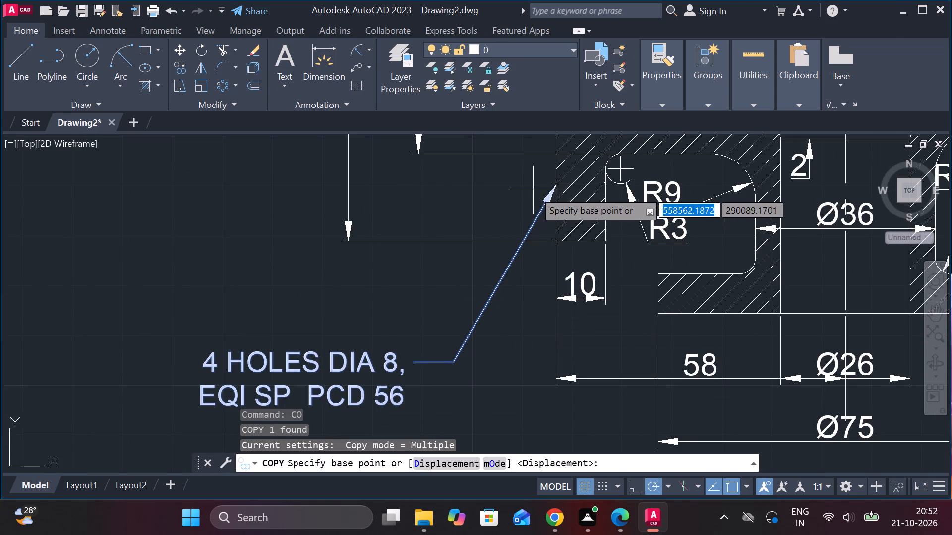
left_click(545, 187)
scroll(479, 232, "down", 3)
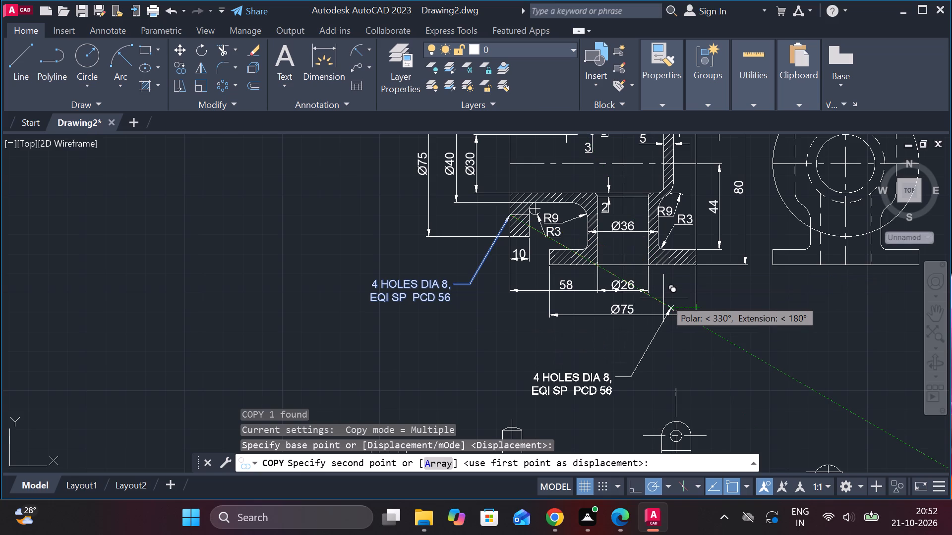
scroll(656, 302, "up", 2)
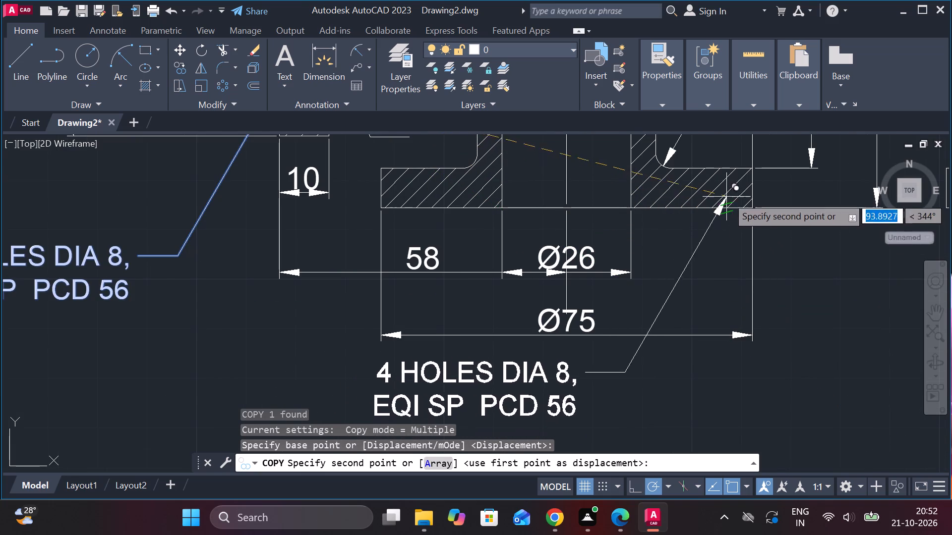
left_click(703, 214)
scroll(751, 264, "down", 3)
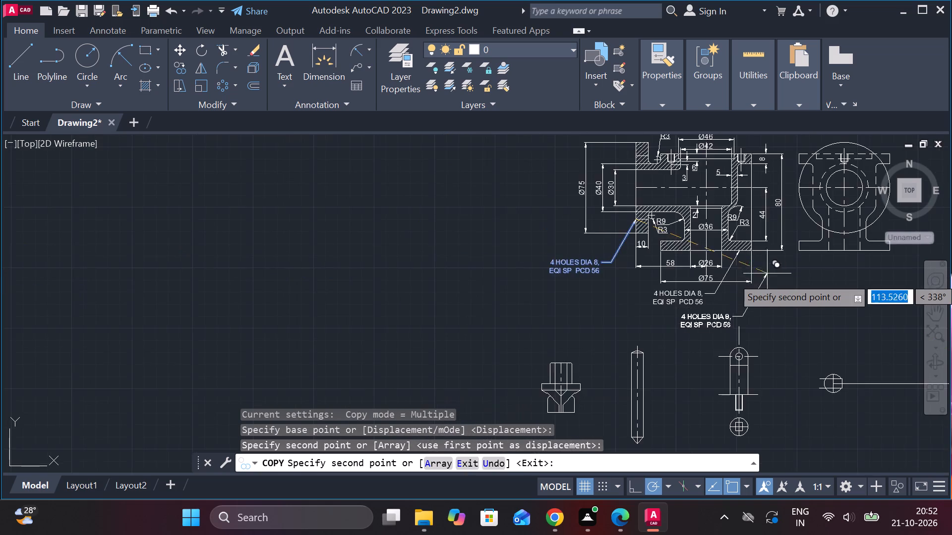
scroll(771, 278, "up", 2)
key("Escape")
Move the copied note's text to the lower right, outside the bottom flange and clear of the 75 diameter dimension, keeping its arrow tip in place.
left_click(568, 323)
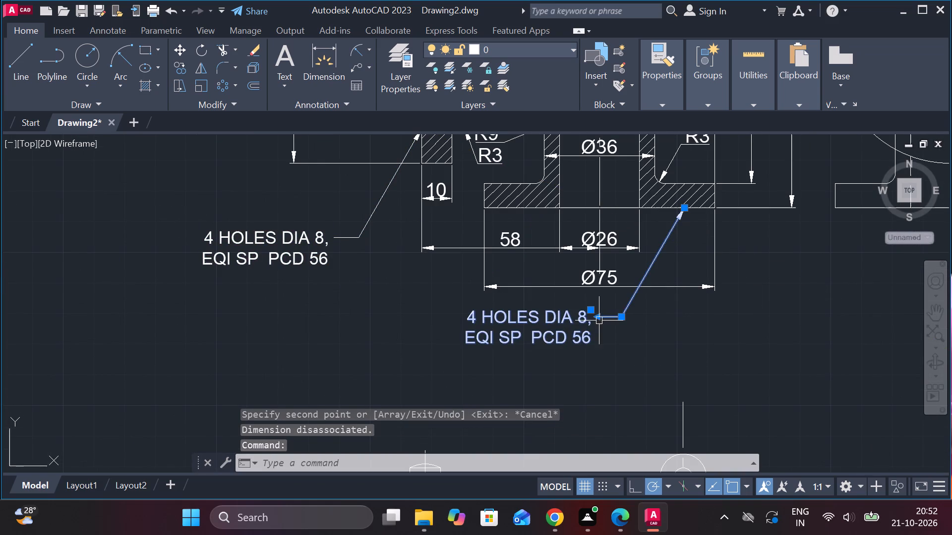
left_click_drag(597, 318, 603, 319)
left_click(809, 320)
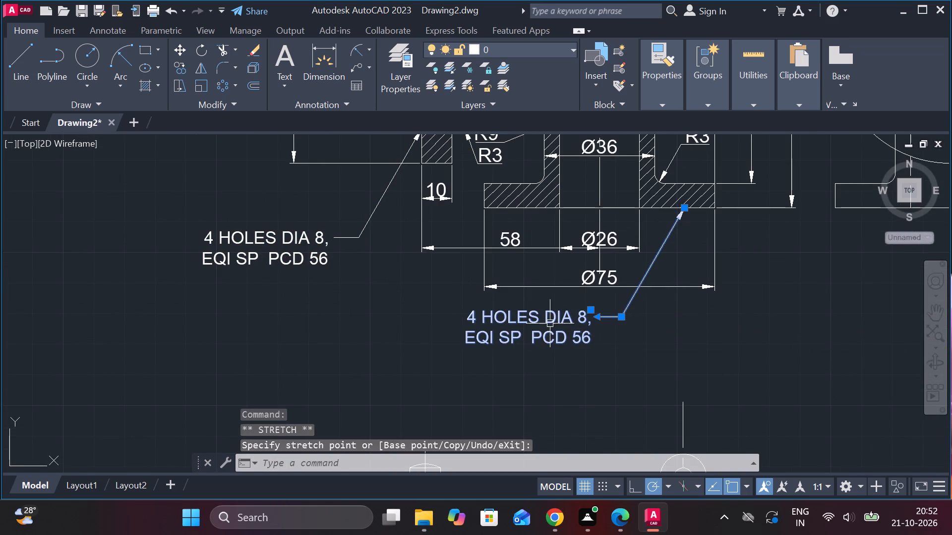
left_click_drag(591, 312, 600, 314)
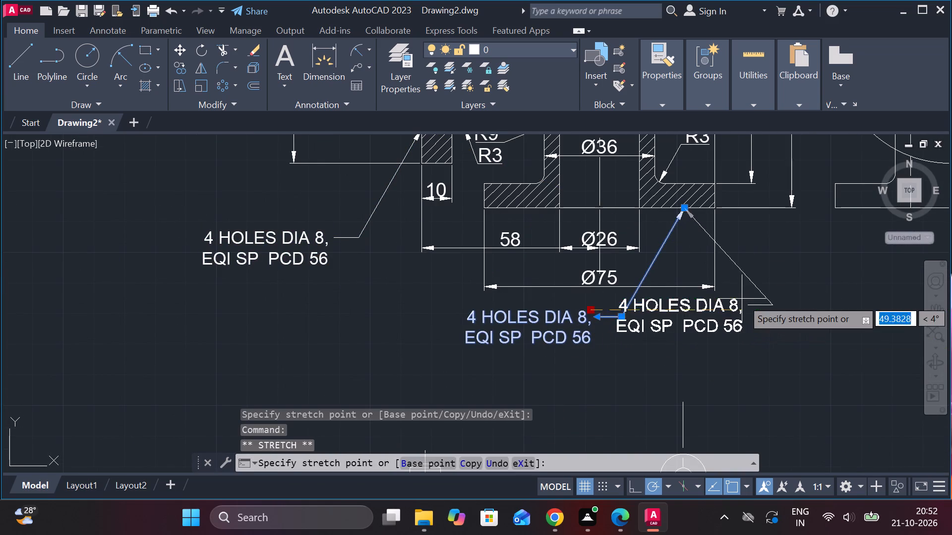
left_click(744, 299)
left_click(752, 309)
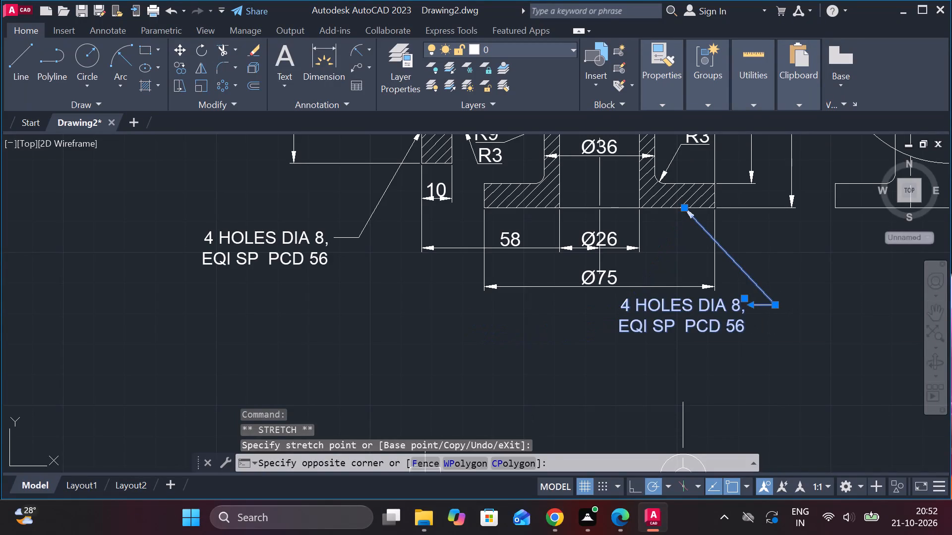
left_click(749, 309)
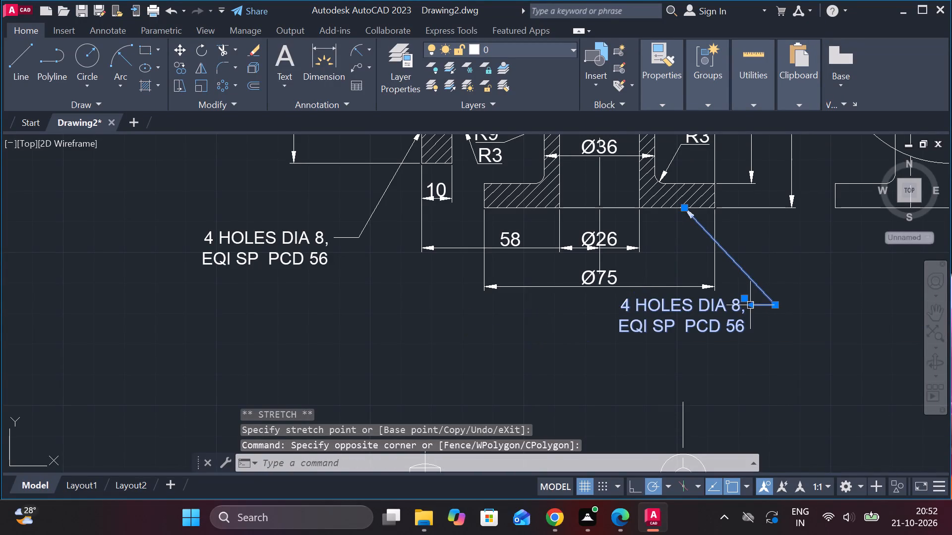
left_click(754, 307)
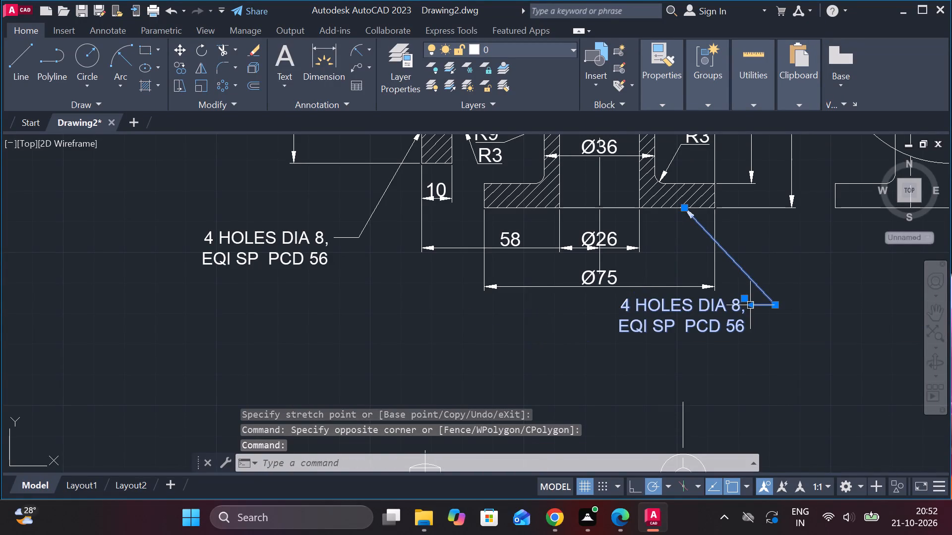
left_click_drag(747, 300, 771, 303)
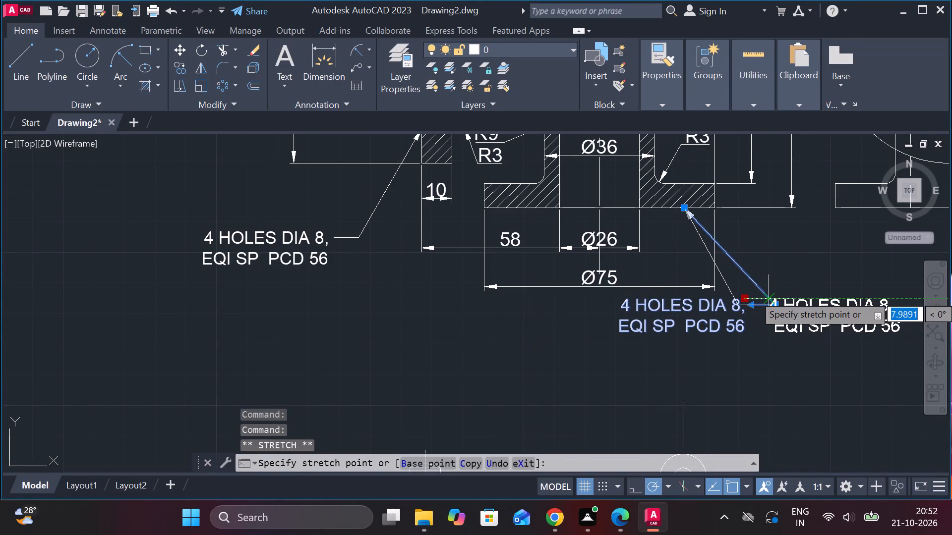
left_click(767, 294)
key("Escape")
middle_click_drag(563, 252, 558, 280)
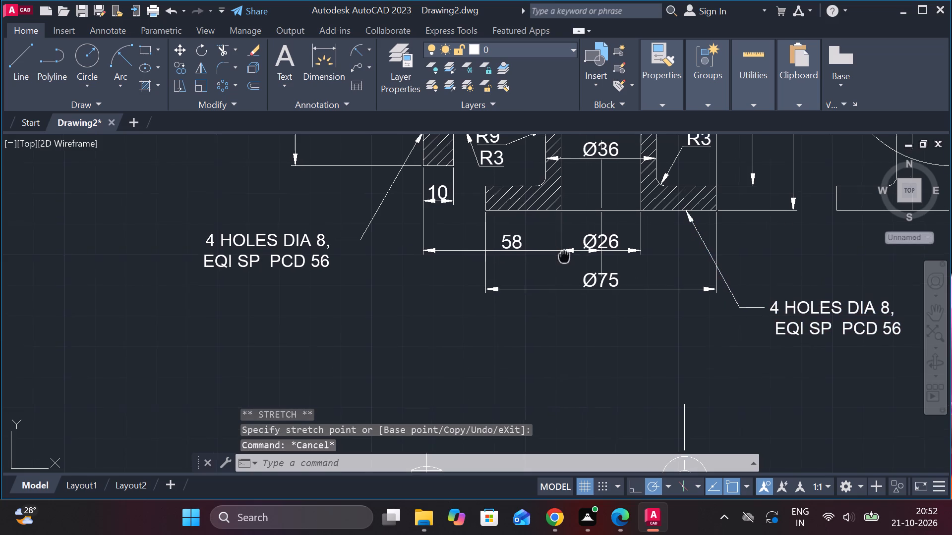
middle_click_drag(558, 280, 544, 297)
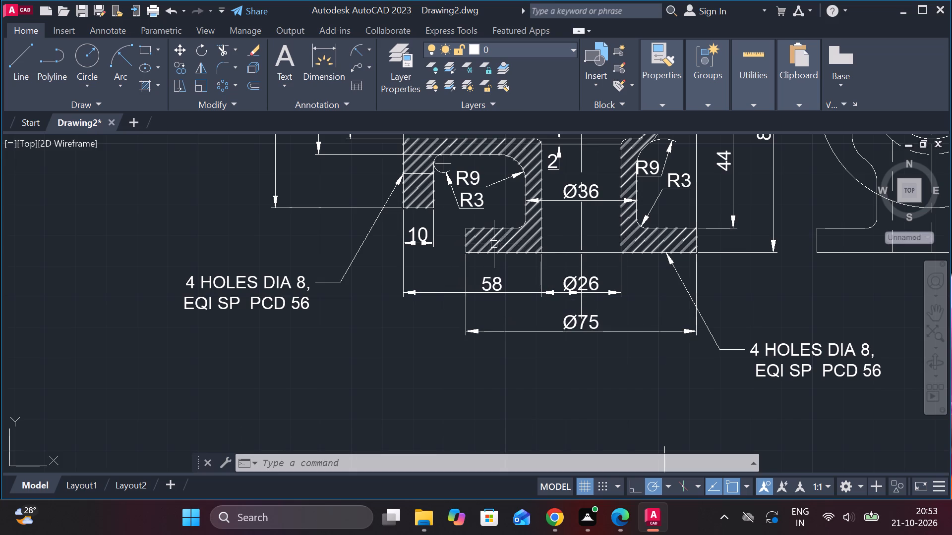
Draw a short vertical line upward from the midpoint of the bottom flange's lower edge in the section view.
left_click(583, 233)
key("Escape")
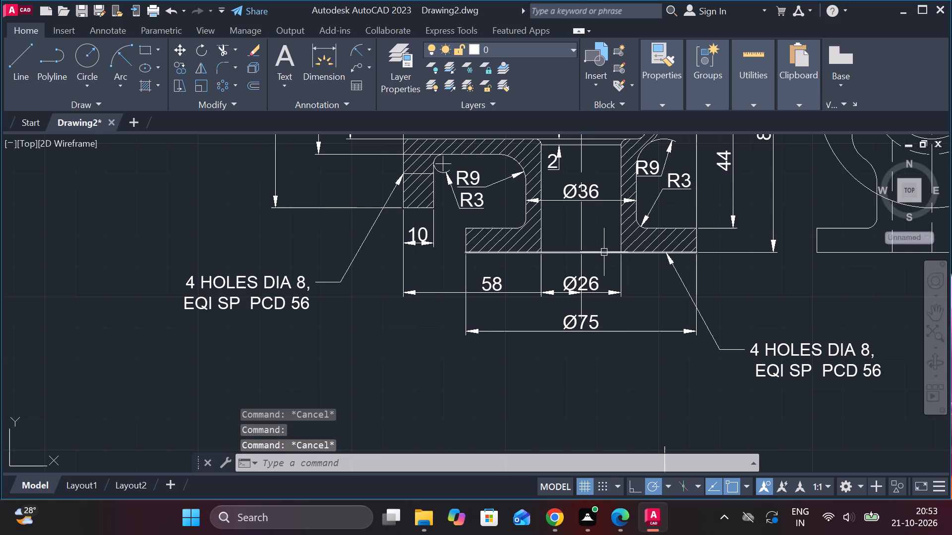
key("l")
key("Return")
scroll(567, 248, "up", 2)
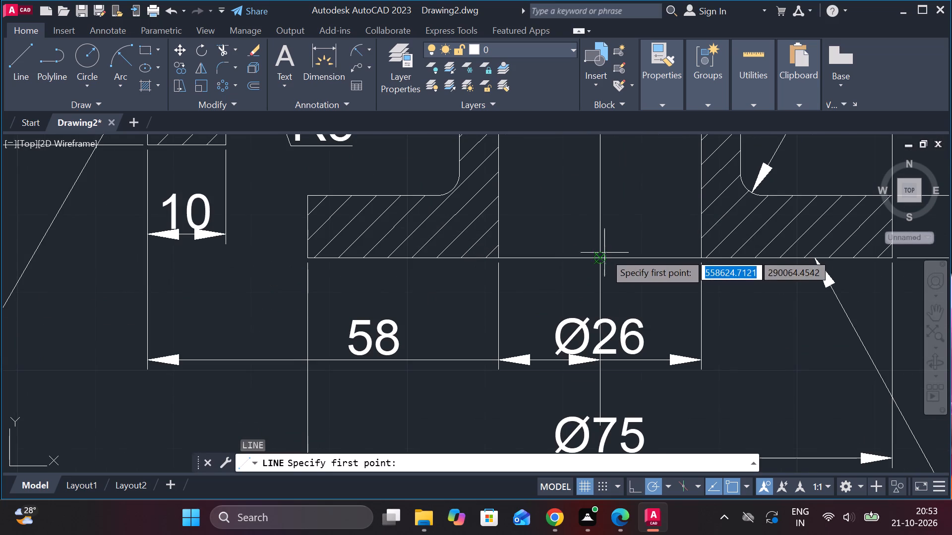
left_click(604, 254)
left_click(598, 211)
key("Escape")
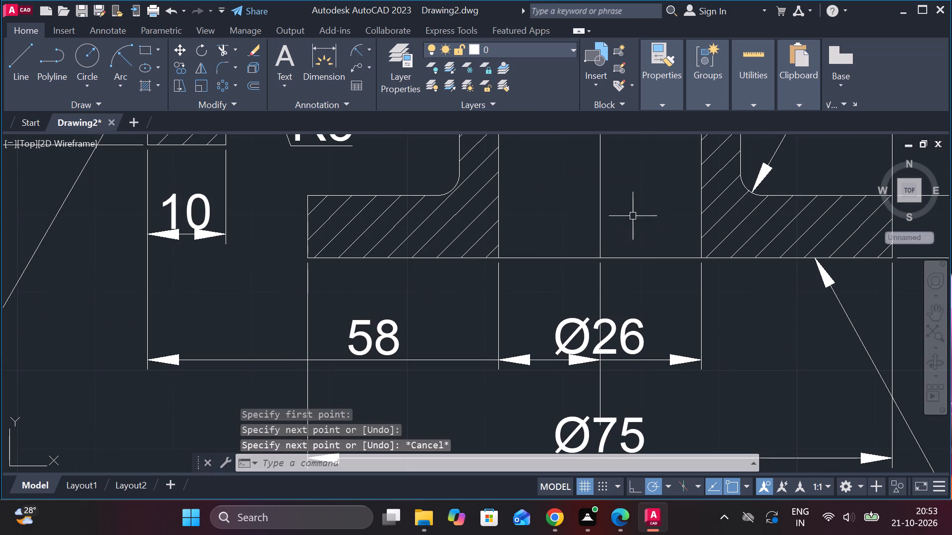
Offset the short centre line by 28 to both sides to mark the hole positions in the bottom flange.
left_click(601, 234)
key("o")
key("Return")
key("Return")
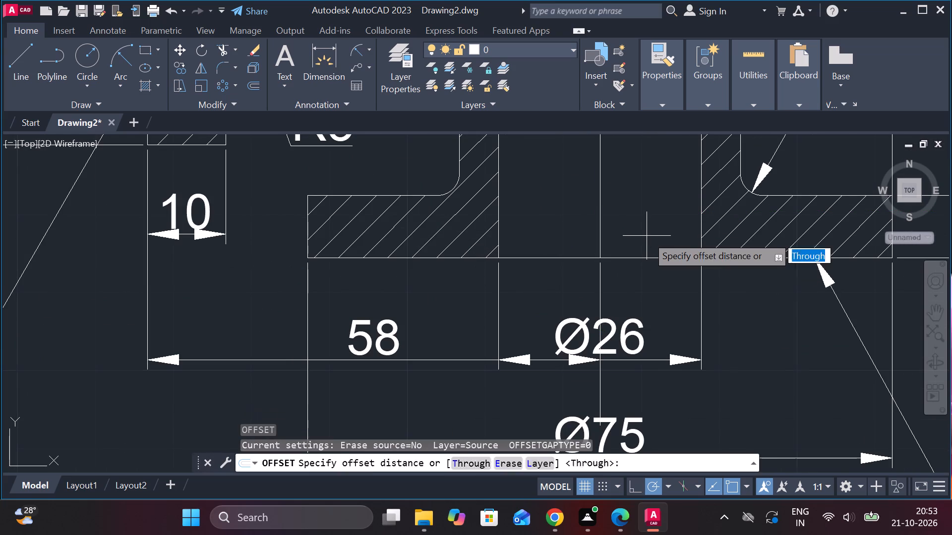
type("28")
key("Return")
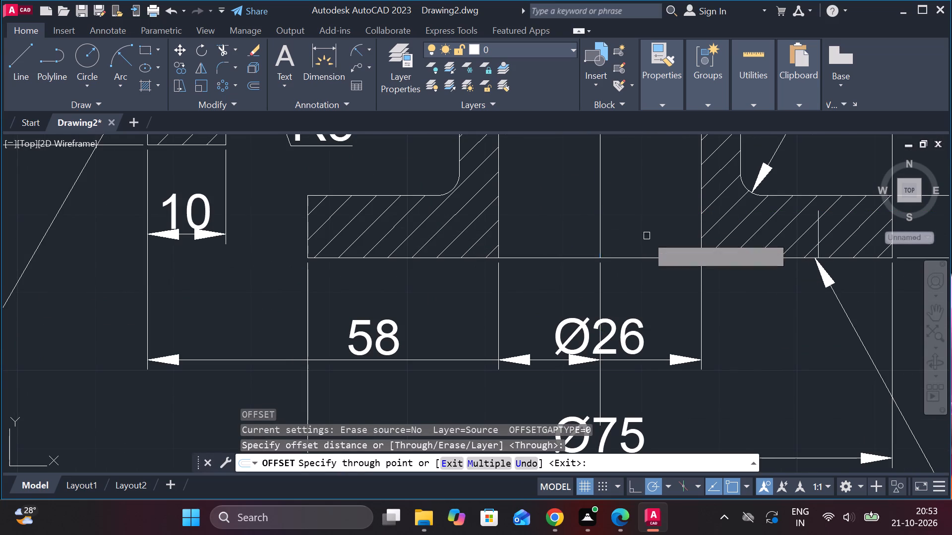
left_click(599, 248)
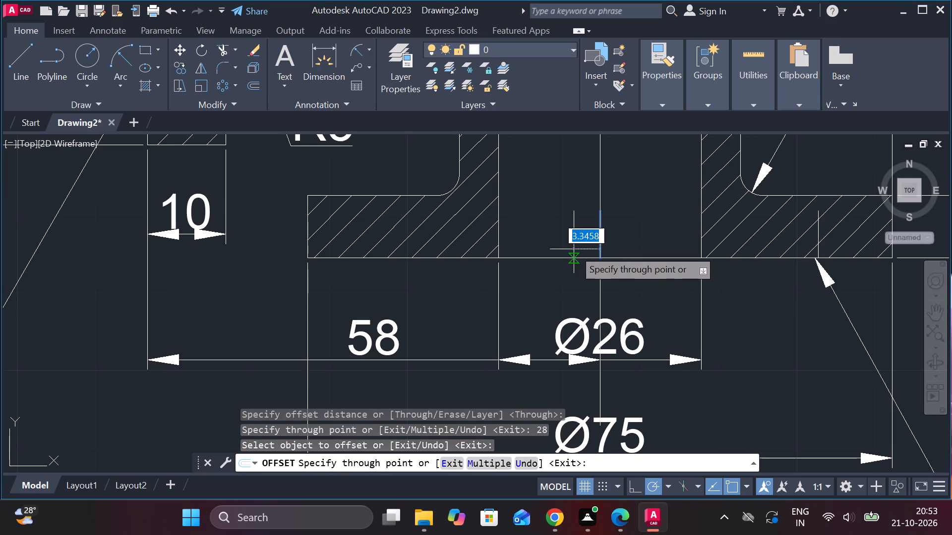
type("28")
key("Return")
key("Escape")
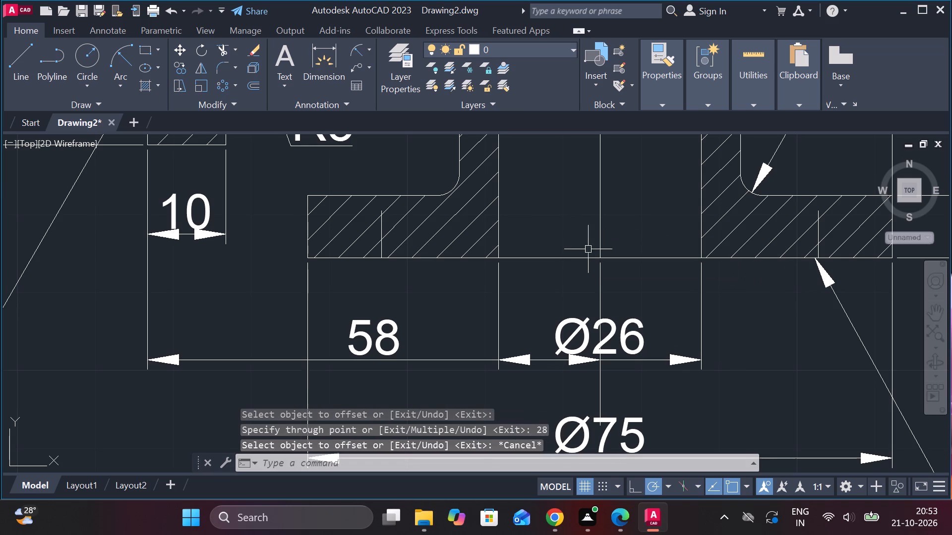
Erase the short construction line at the bore's centre.
left_click(598, 246)
type("E")
key("space")
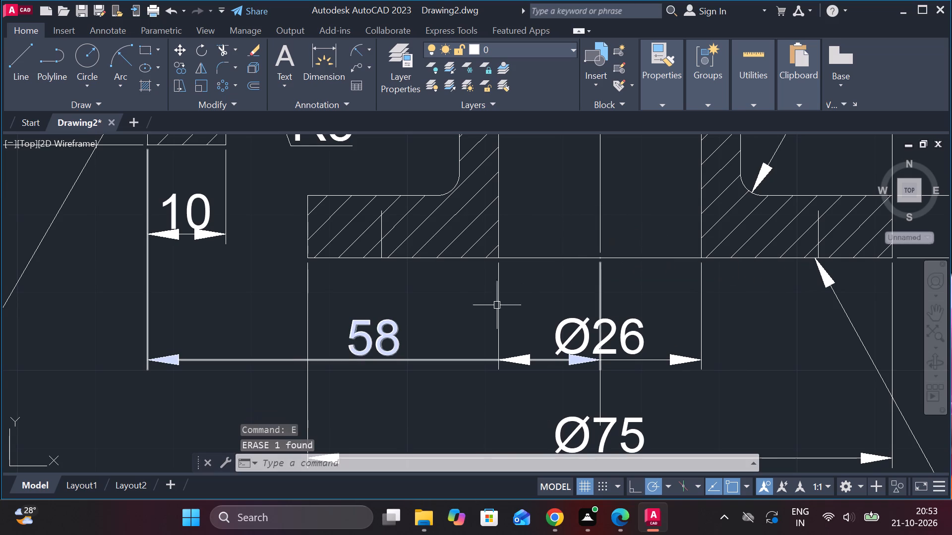
Extend both offset hole lines up to the top edge of the bottom flange.
key("w")
key("Escape")
key("e")
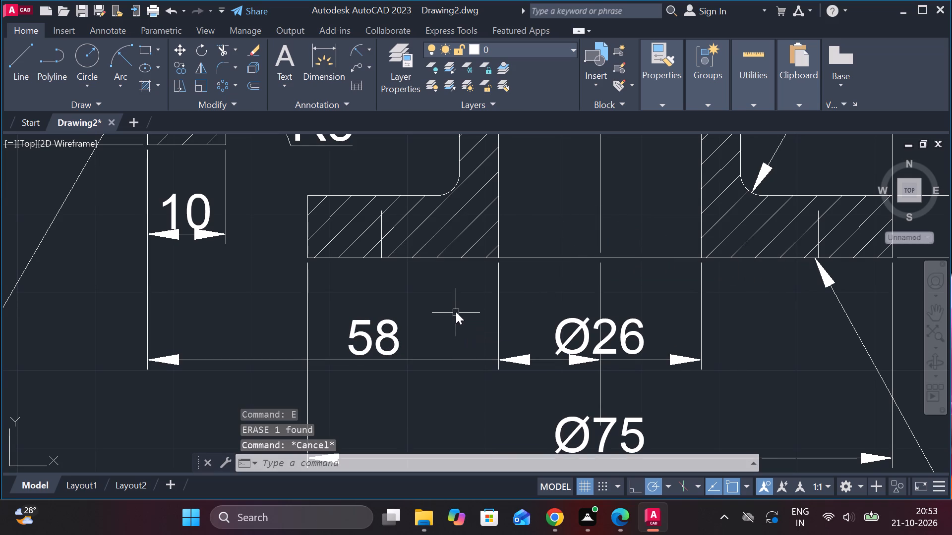
type("X")
key("space")
left_click(379, 230)
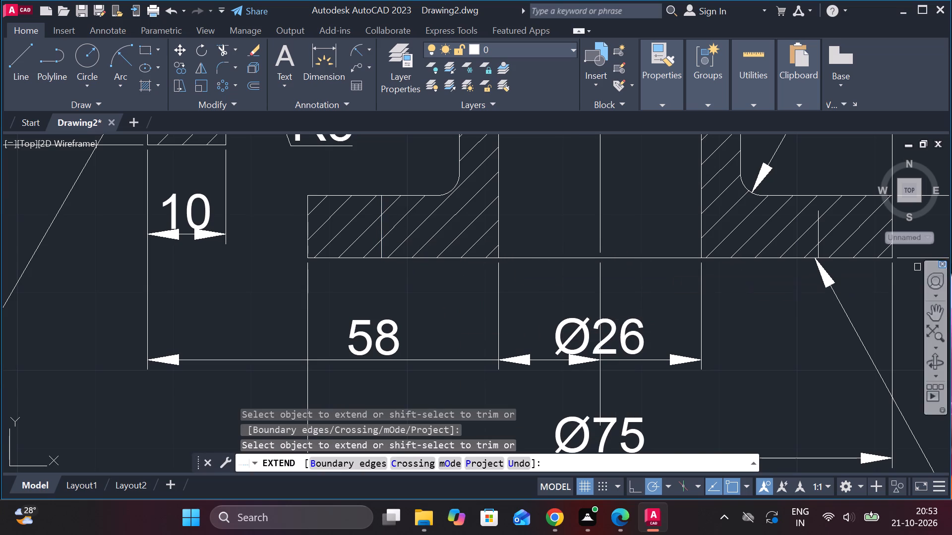
left_click(819, 239)
left_click(818, 235)
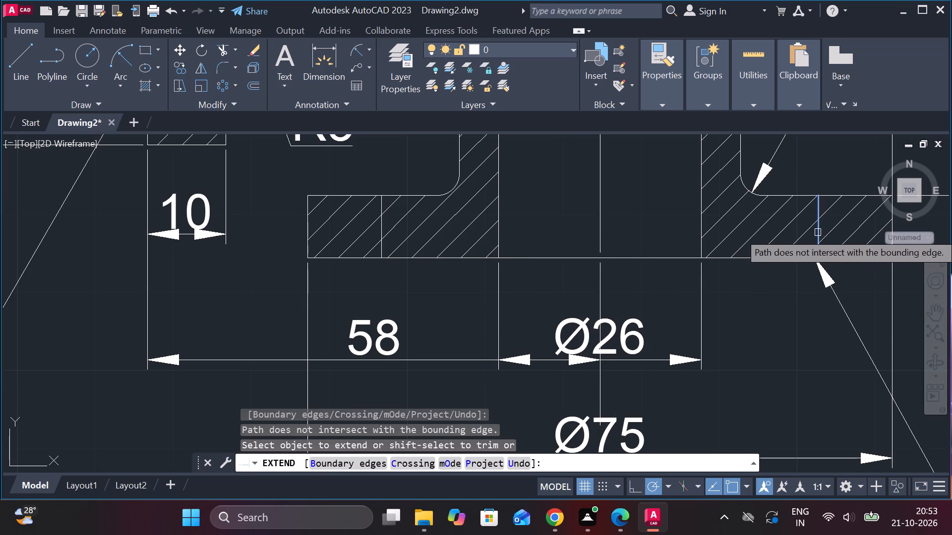
left_click(818, 232)
scroll(813, 257, "down", 2)
key("Escape")
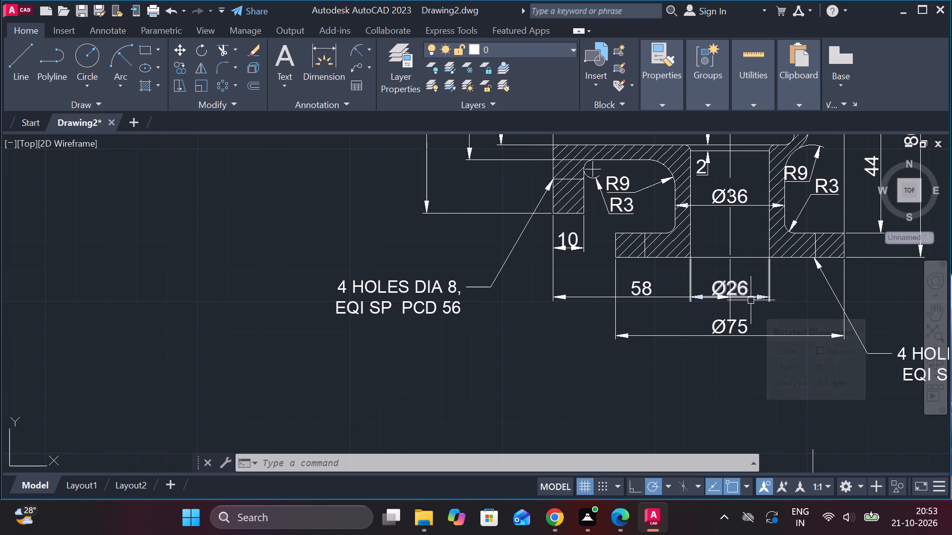
Add a horizontal linear dimension across the top flange's full width in the side view, placed above the large circle.
scroll(751, 300, "down", 2)
middle_click_drag(789, 288, 567, 280)
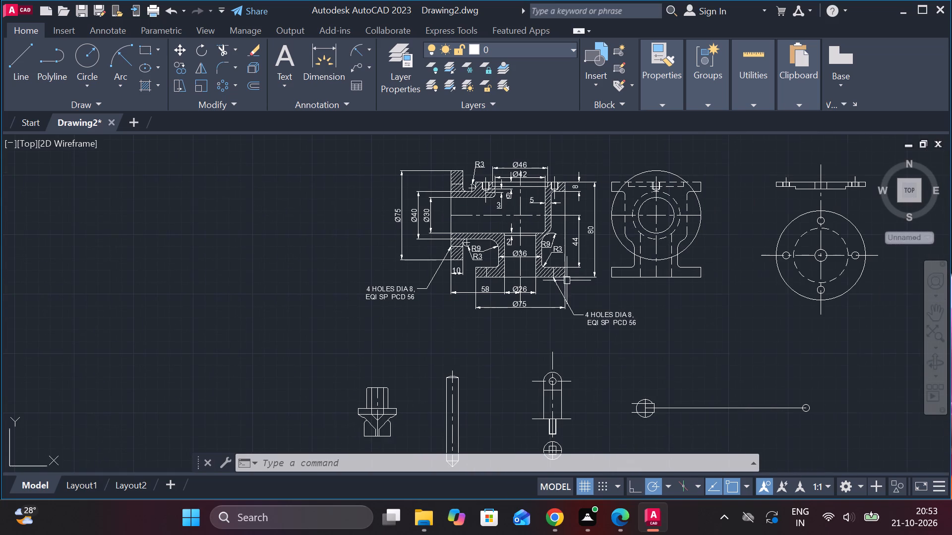
middle_click_drag(674, 283, 570, 319)
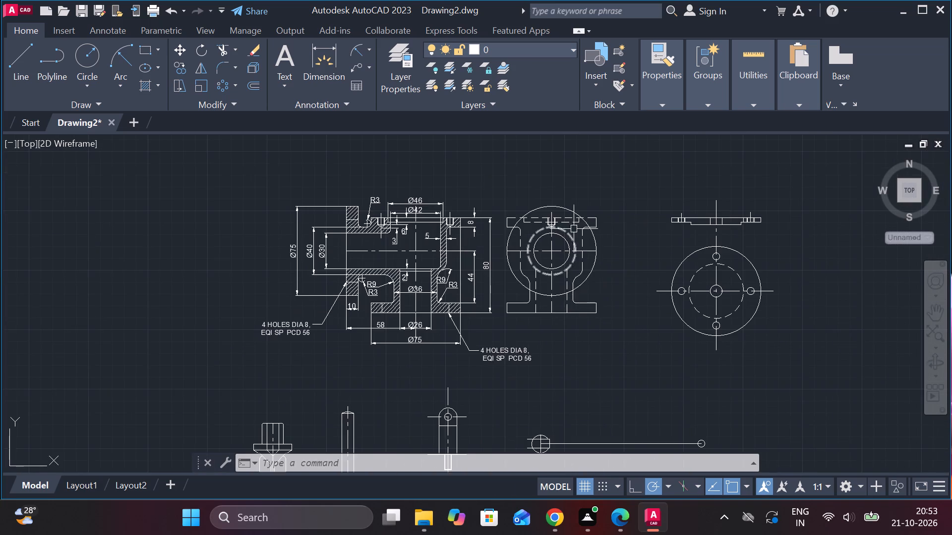
scroll(569, 219, "up", 2)
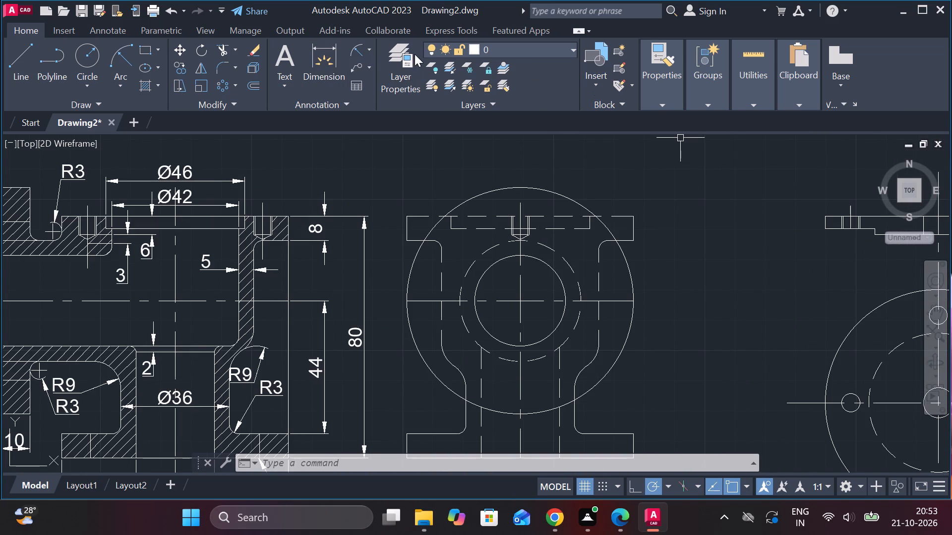
left_click(373, 49)
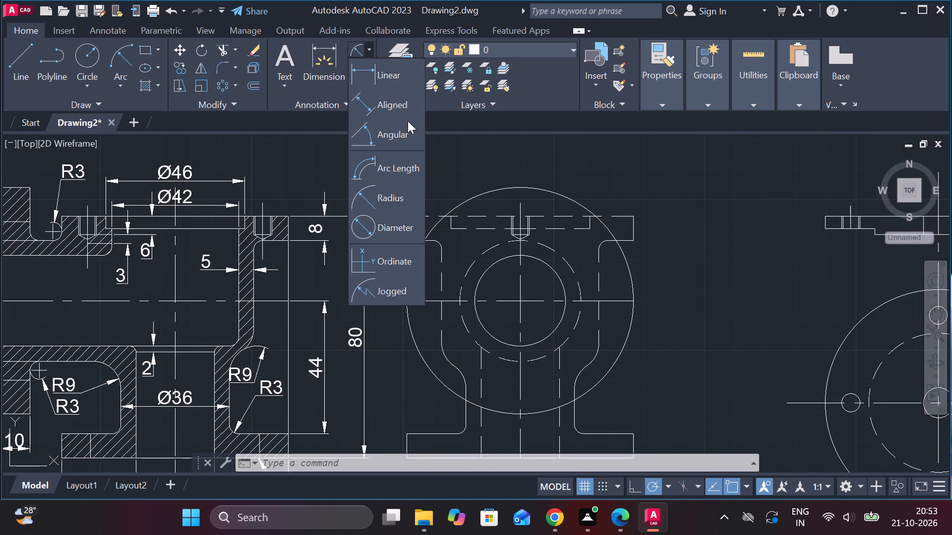
left_click(385, 75)
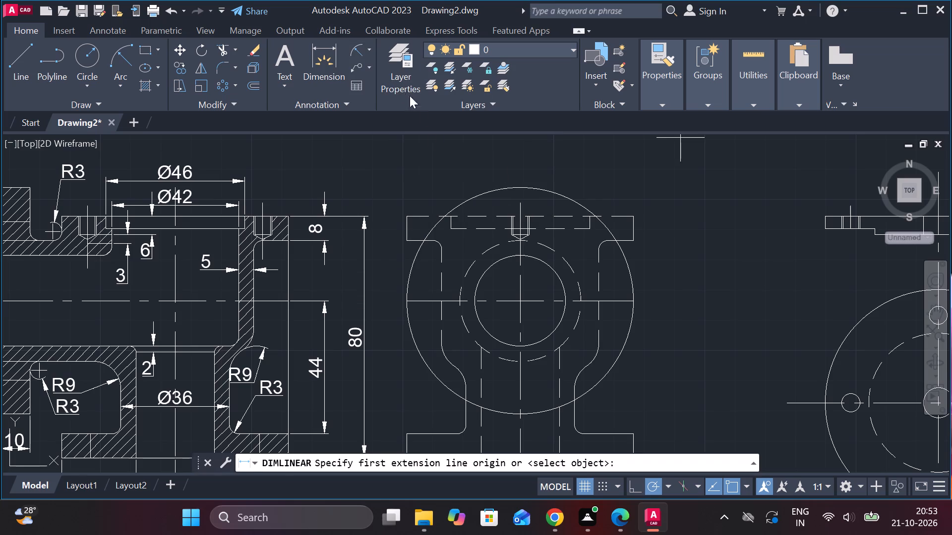
left_click(409, 209)
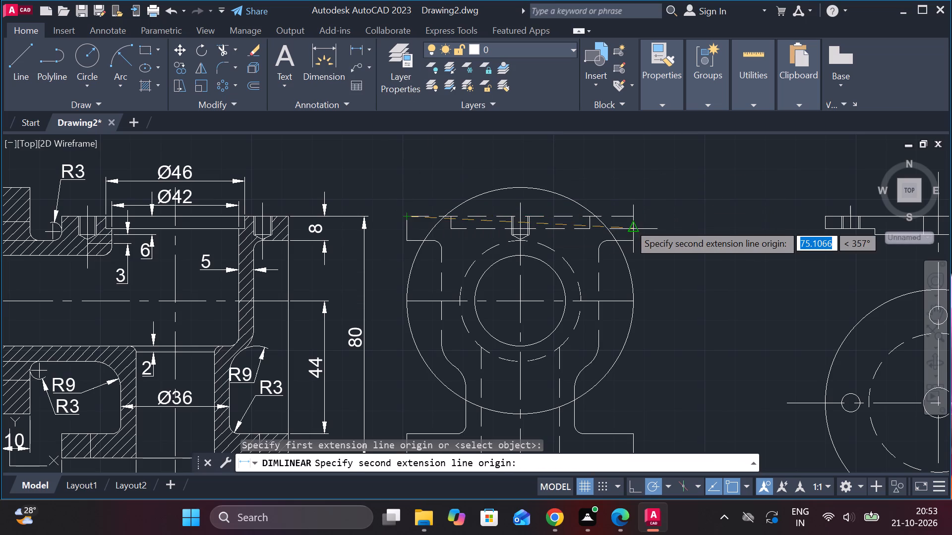
left_click(632, 221)
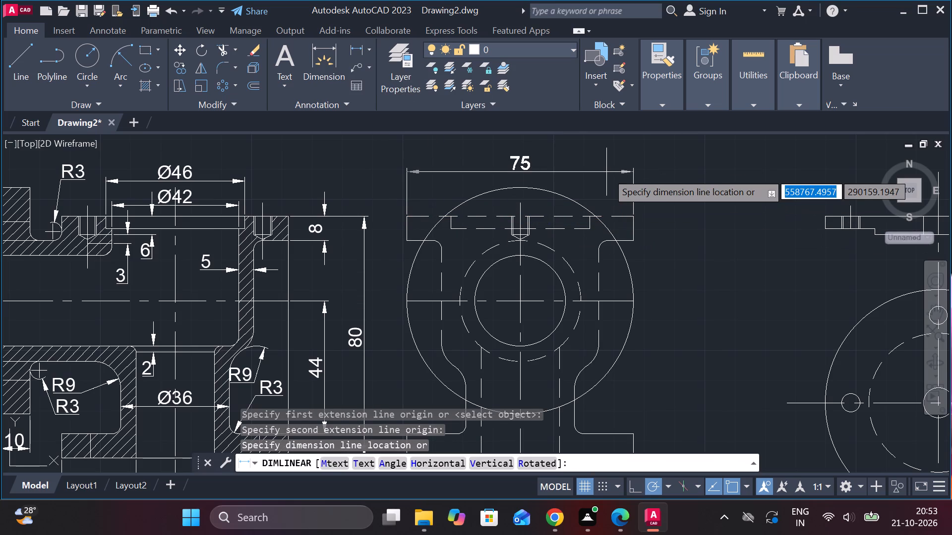
left_click(606, 172)
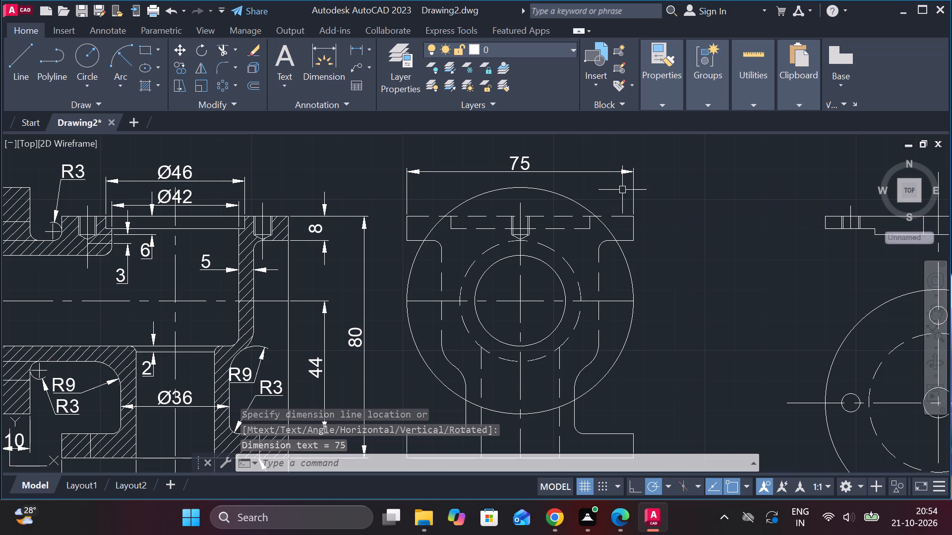
key("Escape")
Add a diameter symbol to the top flange's width dimension in the side view.
double_click(511, 167)
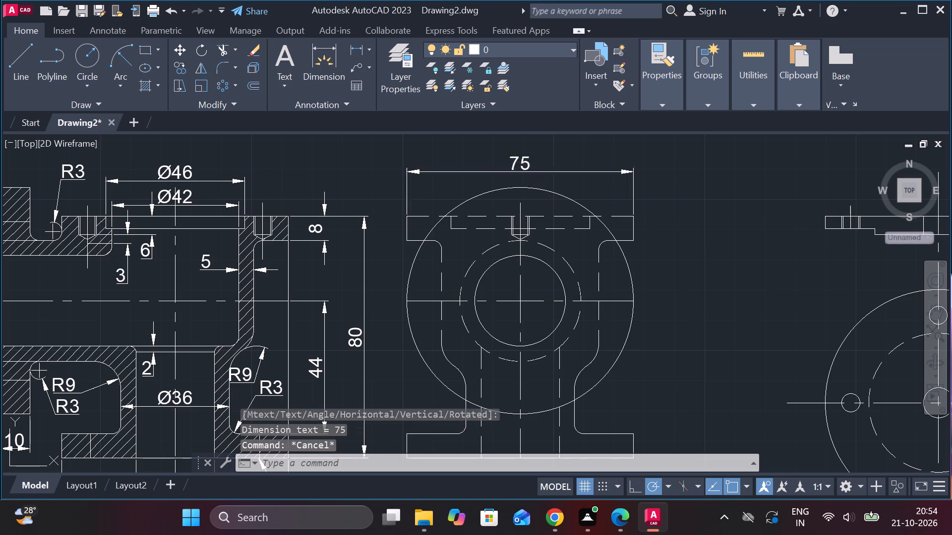
left_click(639, 93)
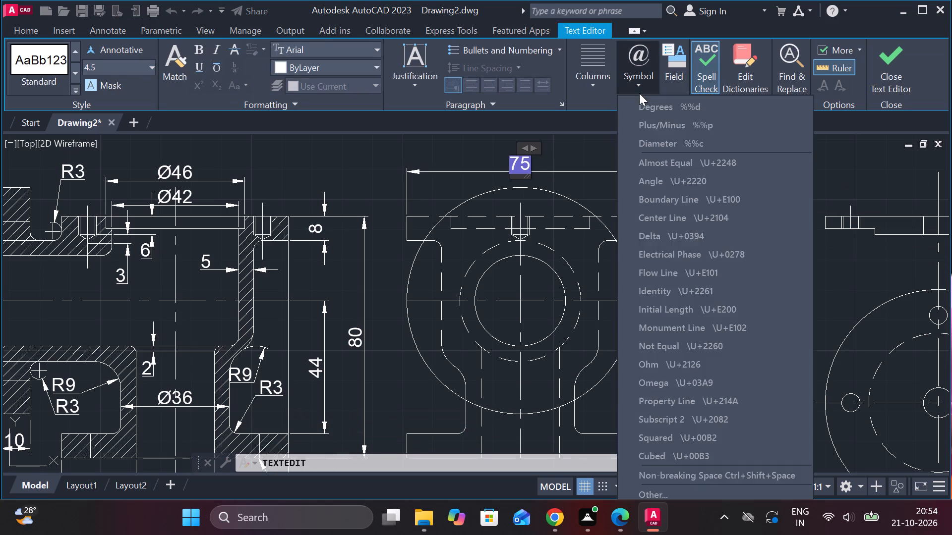
left_click(675, 144)
left_click(895, 66)
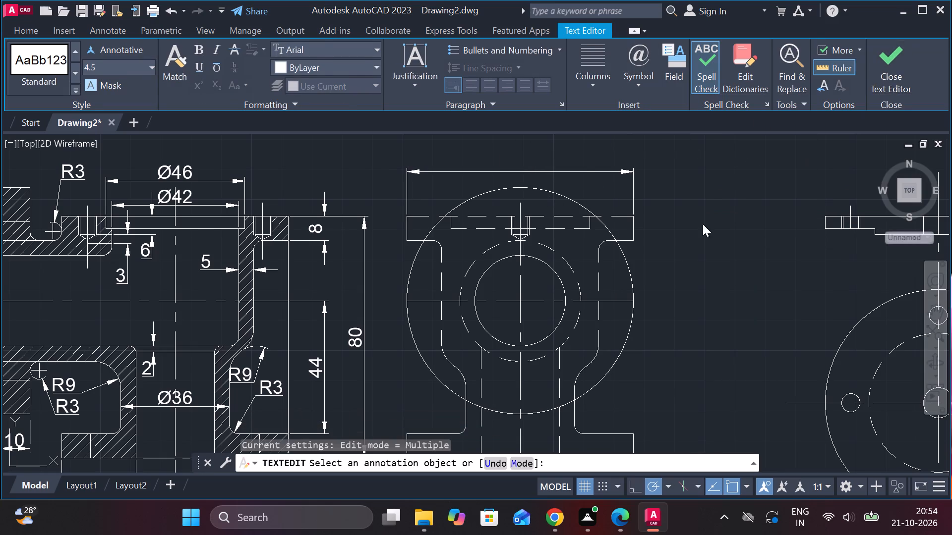
Add a horizontal linear dimension between the body's left and right outer edges in the side view, just below the bore's centre.
middle_click_drag(677, 252, 672, 247)
middle_click_drag(645, 288, 642, 279)
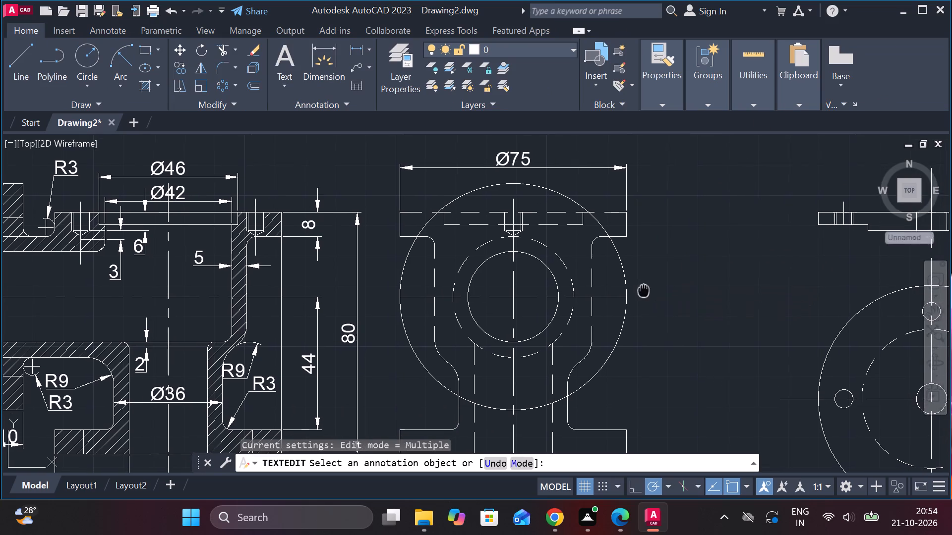
middle_click_drag(642, 279, 645, 207)
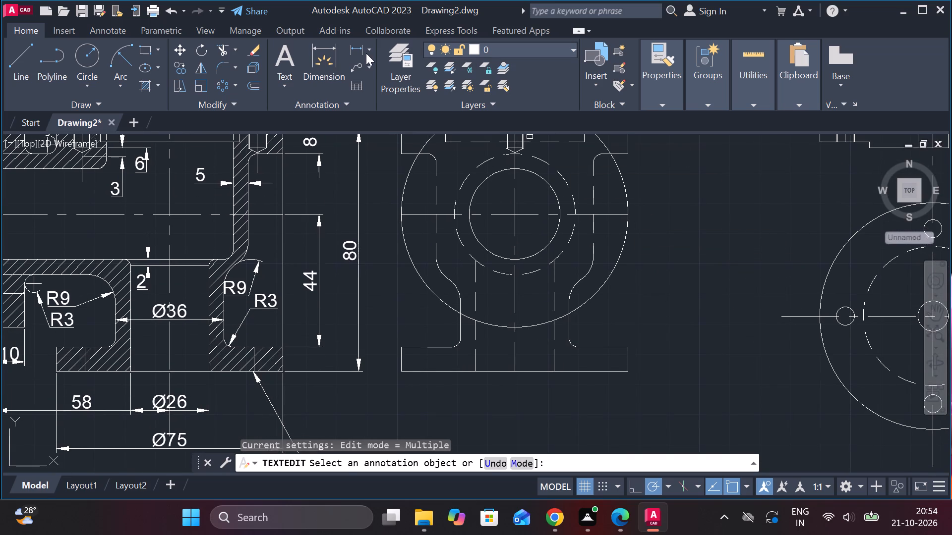
left_click(362, 53)
left_click(443, 238)
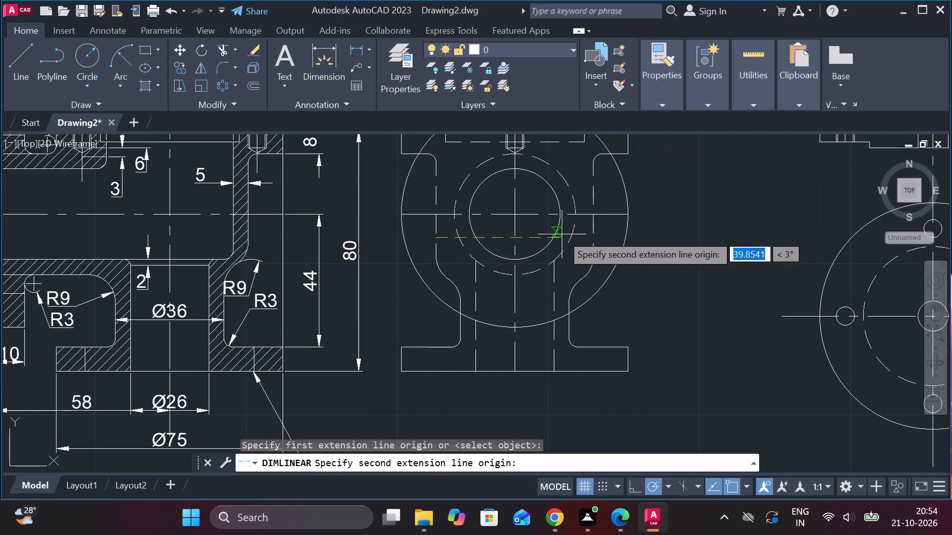
left_click(595, 233)
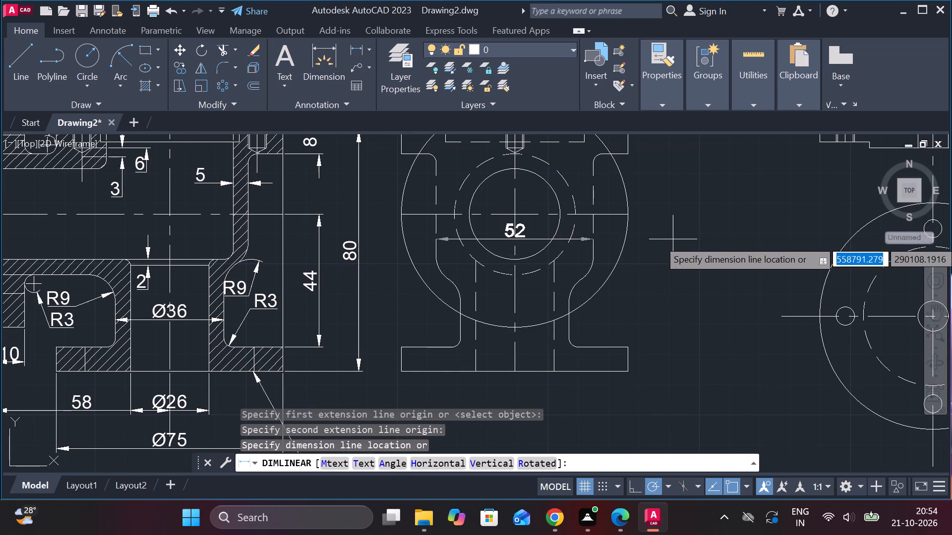
left_click(689, 238)
Add a diameter symbol to the body-width dimension in the side view.
double_click(513, 233)
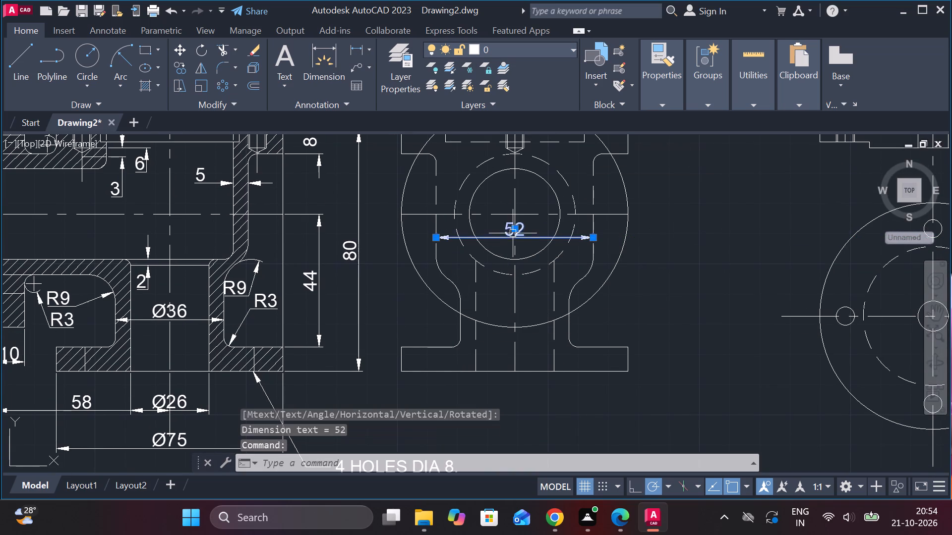
left_click(626, 83)
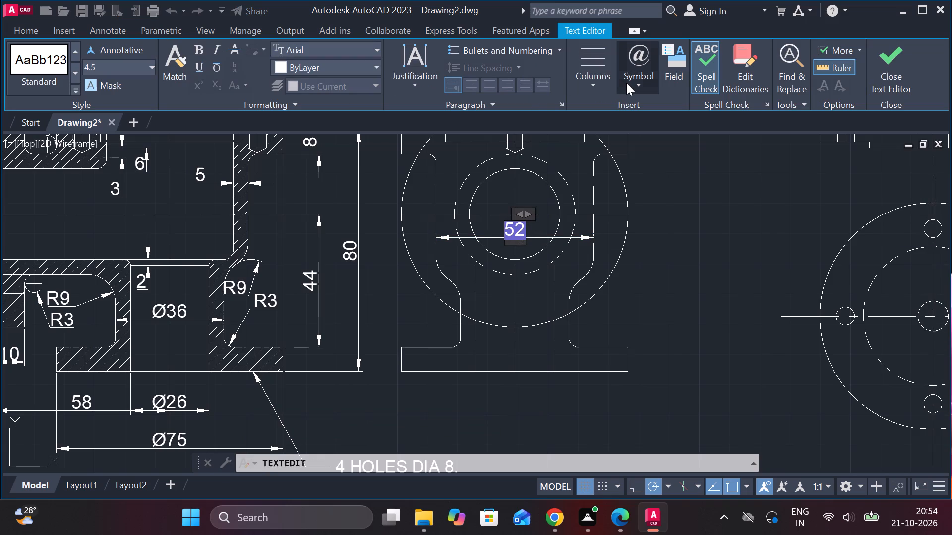
double_click(667, 150)
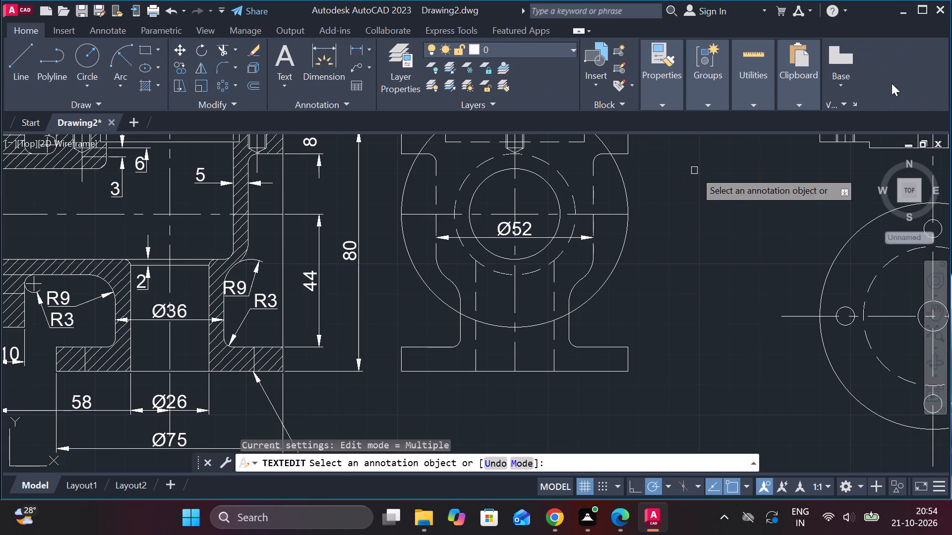
scroll(670, 263, "down", 2)
scroll(651, 306, "up", 1)
middle_click_drag(651, 307, 643, 286)
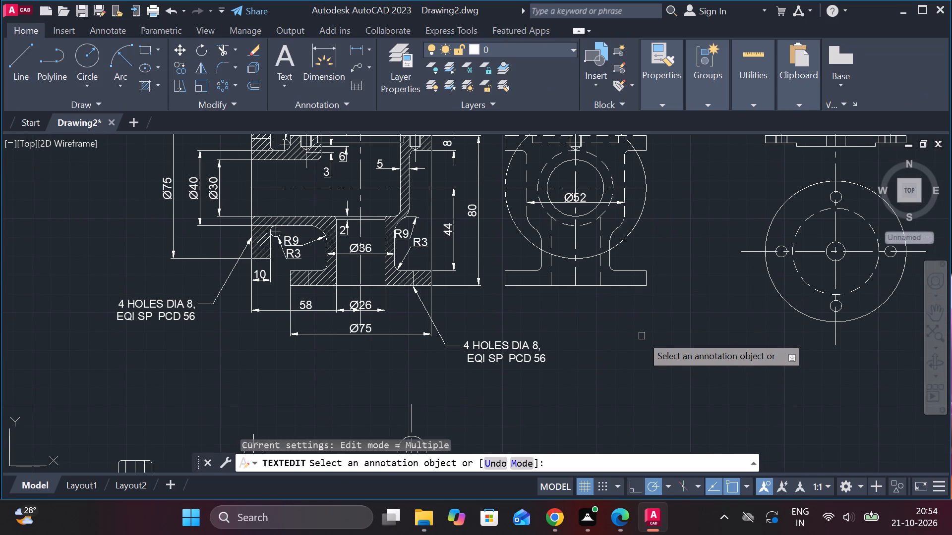